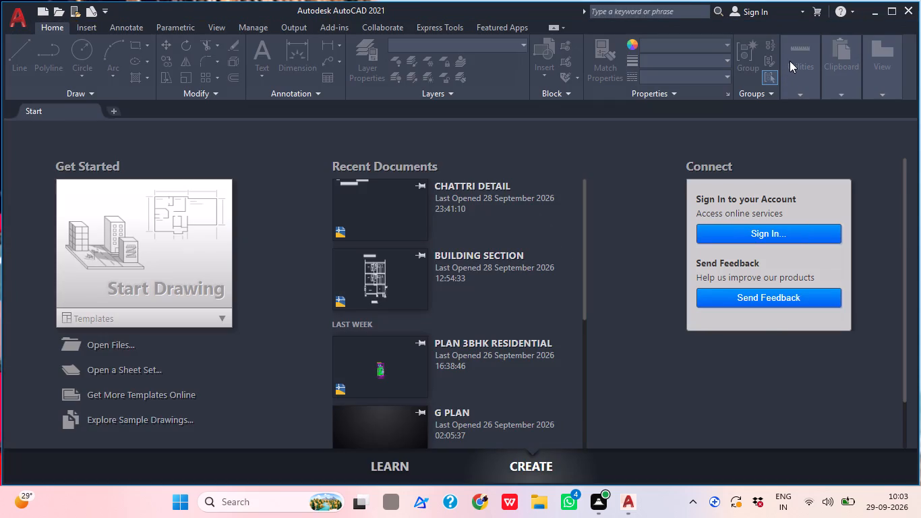
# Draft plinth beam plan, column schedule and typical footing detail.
# Start a new blank drawing.
pyautogui.click(84, 273)
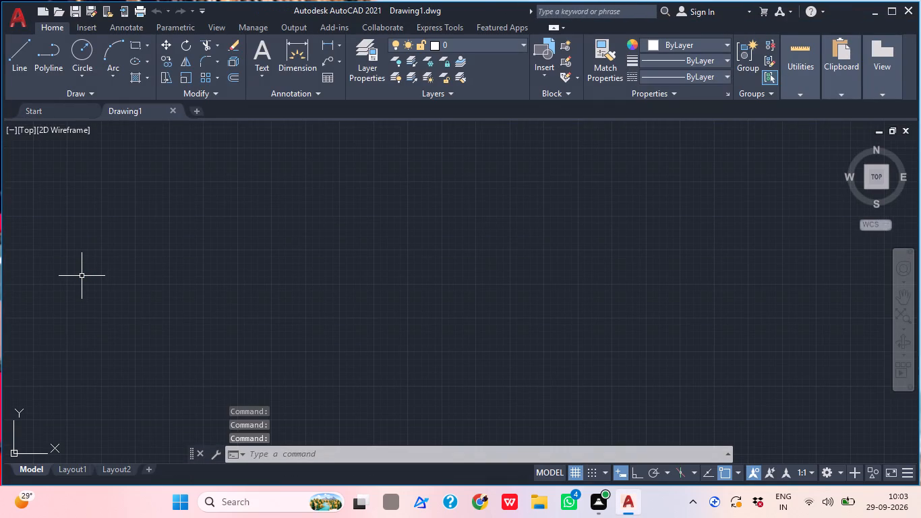
# Configure the drawing units to decimal length with a precision of 0.
pyautogui.press('u')
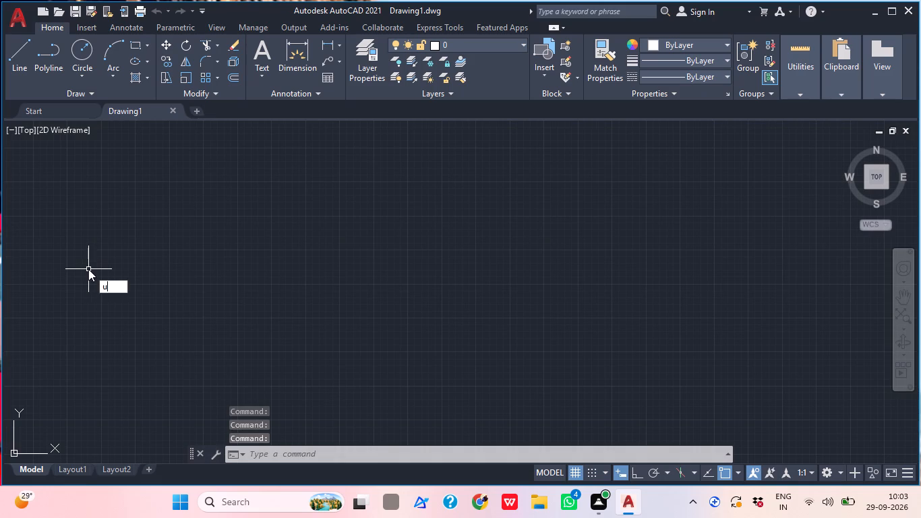
pyautogui.press('n')
pyautogui.press('space')
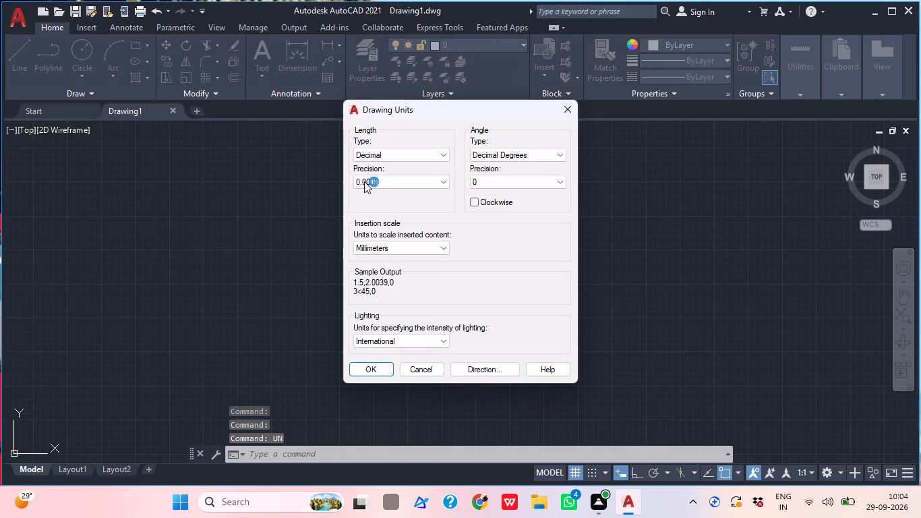
pyautogui.click(405, 150)
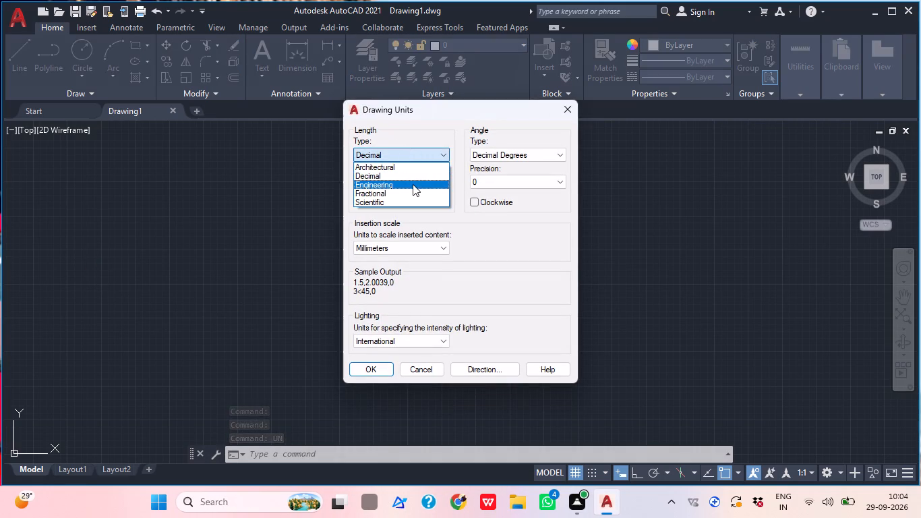
pyautogui.click(402, 176)
pyautogui.click(411, 176)
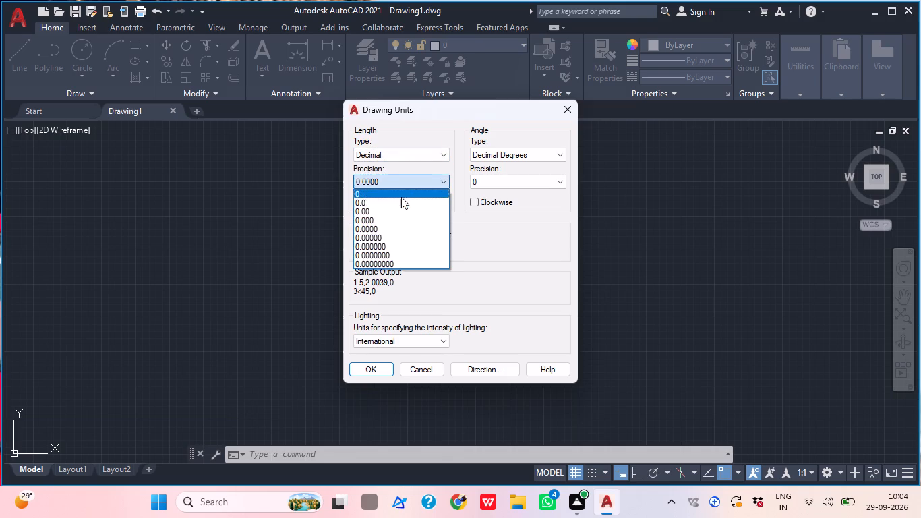
pyautogui.click(401, 192)
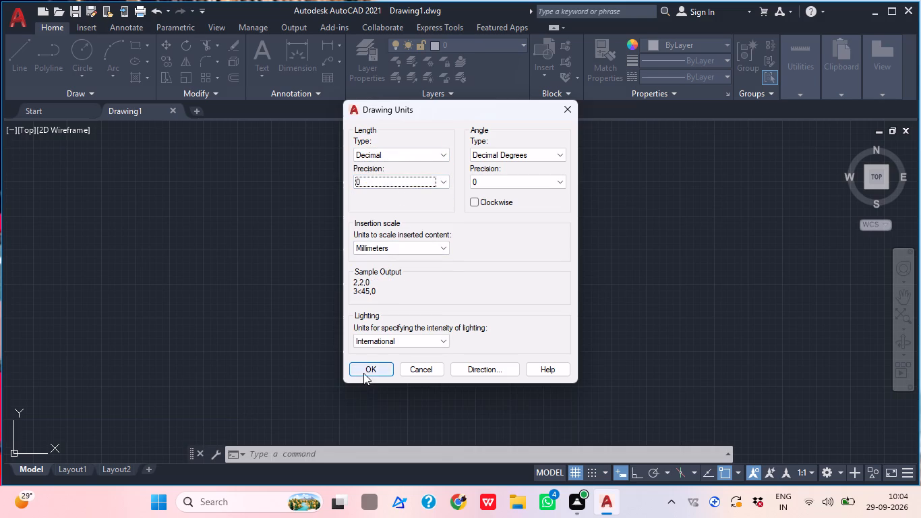
pyautogui.click(363, 373)
# Modify the ISO-25 dimension style to decimal linear units with precision 0 and make it the current style.
pyautogui.write('d')
pyautogui.press('space')
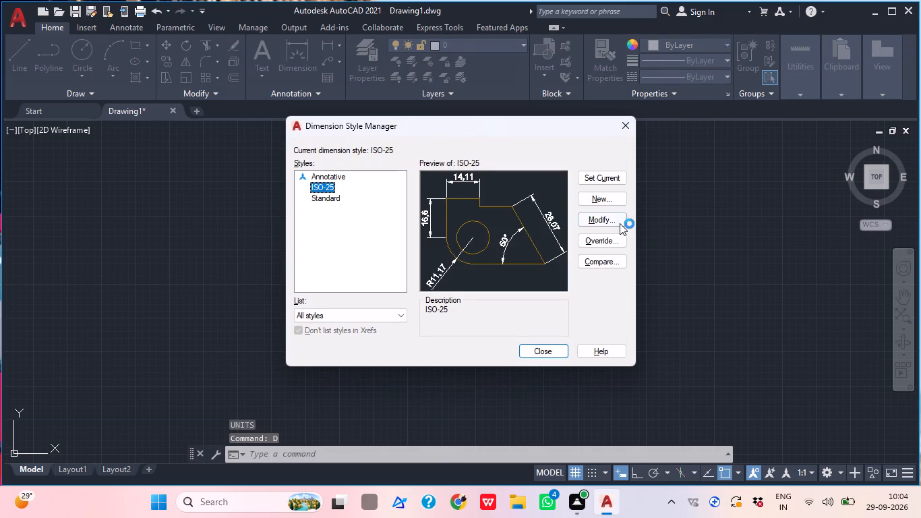
pyautogui.click(618, 223)
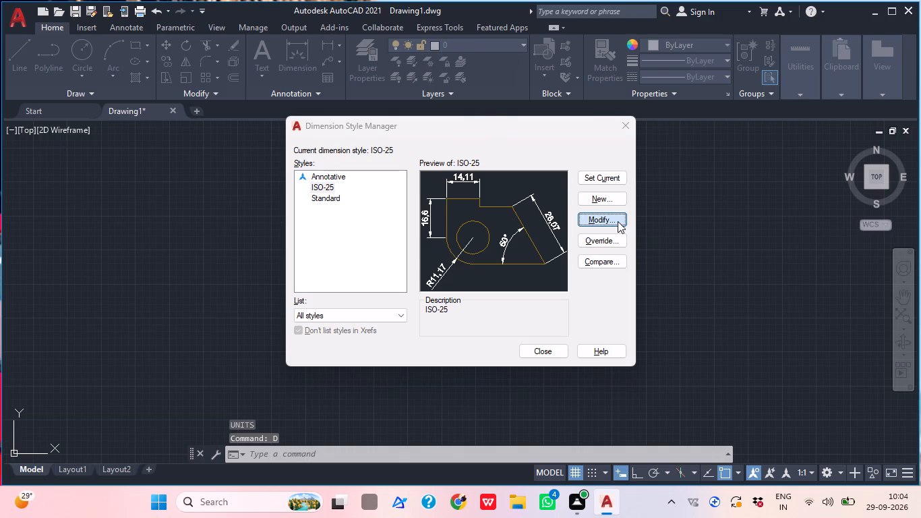
pyautogui.click(618, 221)
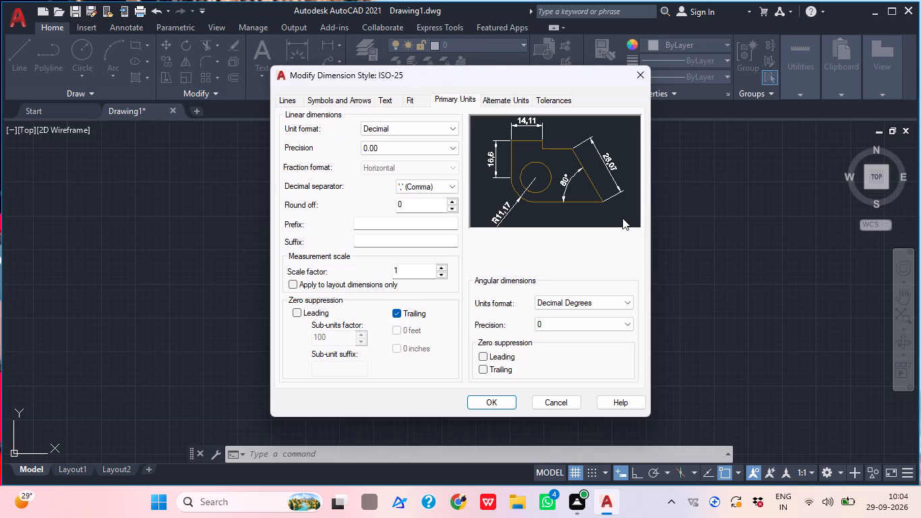
pyautogui.click(453, 127)
pyautogui.click(451, 132)
pyautogui.click(447, 146)
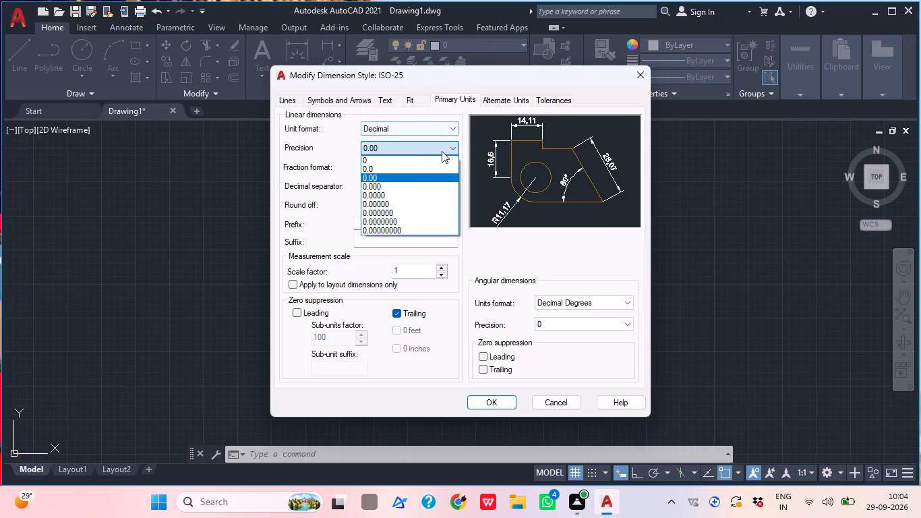
pyautogui.click(419, 160)
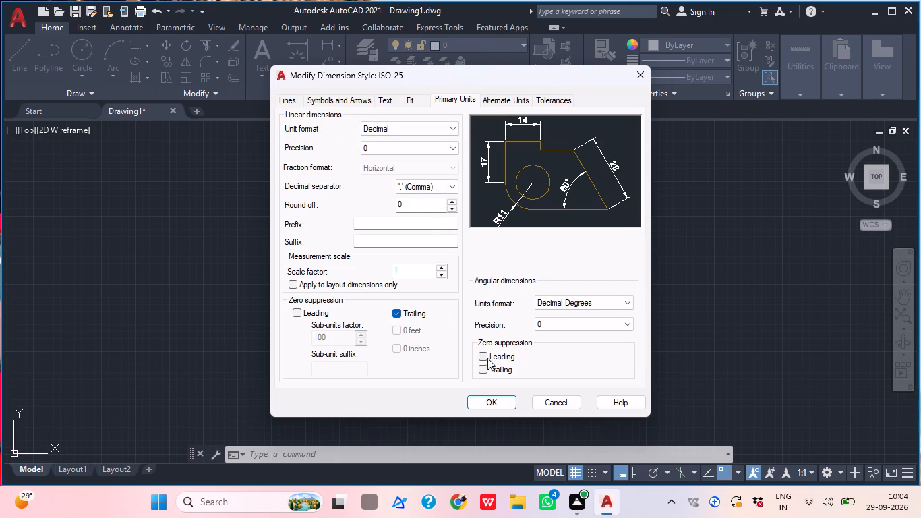
pyautogui.click(476, 401)
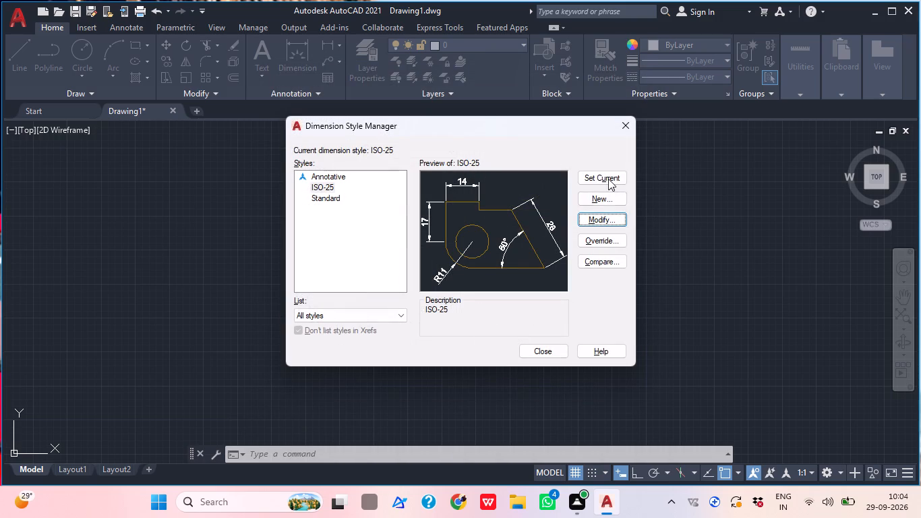
pyautogui.doubleClick(608, 177)
pyautogui.click(549, 355)
# Begin a line above and beside the origin with Ortho on, drawing a first horizontal segment of 330 along positive X.
pyautogui.scroll(-3, 605, 272)
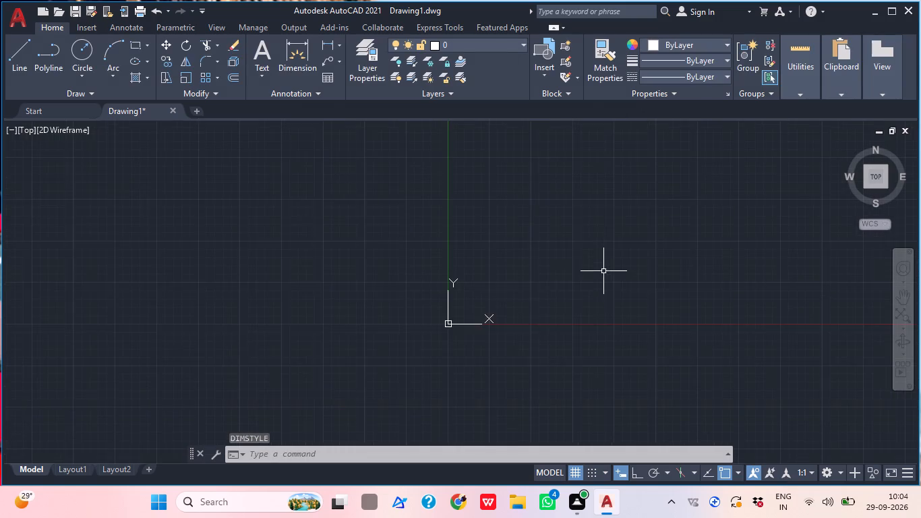
pyautogui.moveTo(602, 271); pyautogui.dragTo(383, 299, button='middle')
pyautogui.write('l')
pyautogui.press('space')
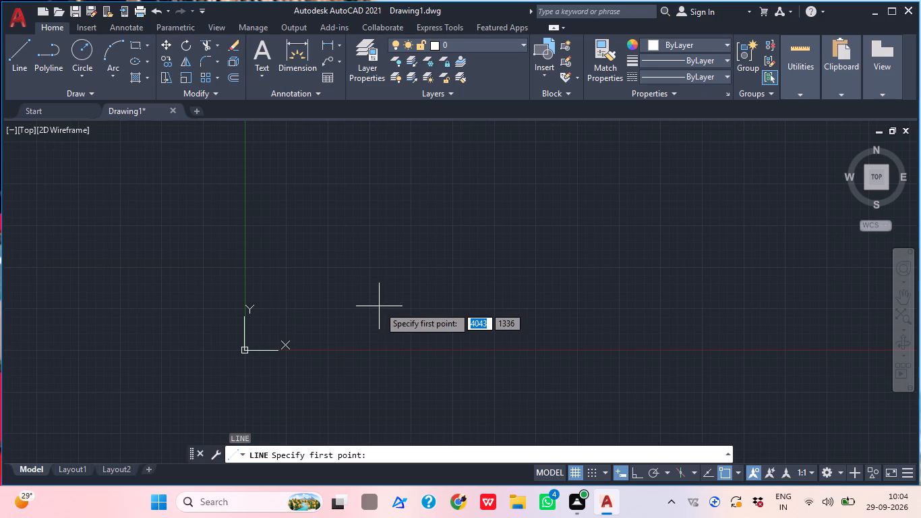
pyautogui.moveTo(286, 231); pyautogui.dragTo(285, 234, button='middle')
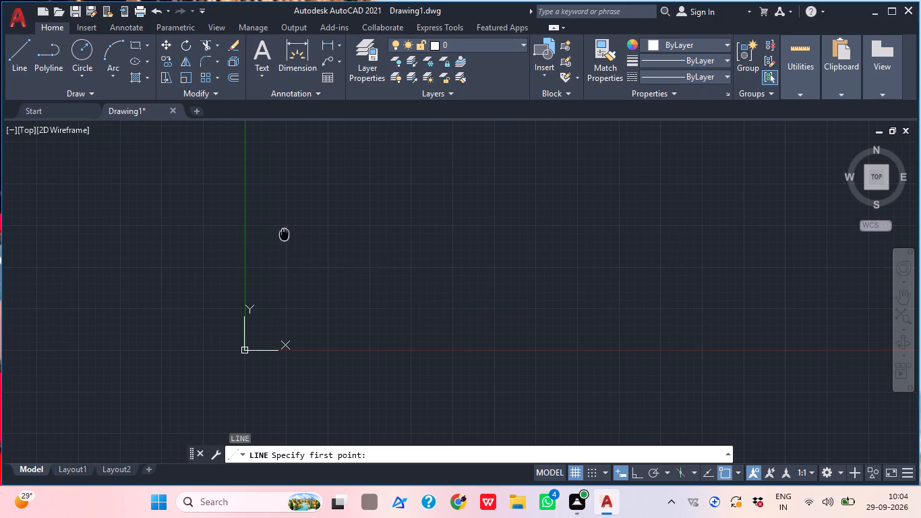
pyautogui.moveTo(285, 234); pyautogui.dragTo(0, 500, button='middle')
pyautogui.scroll(-4, 90, 240)
pyautogui.moveTo(133, 297); pyautogui.dragTo(201, 399, button='middle')
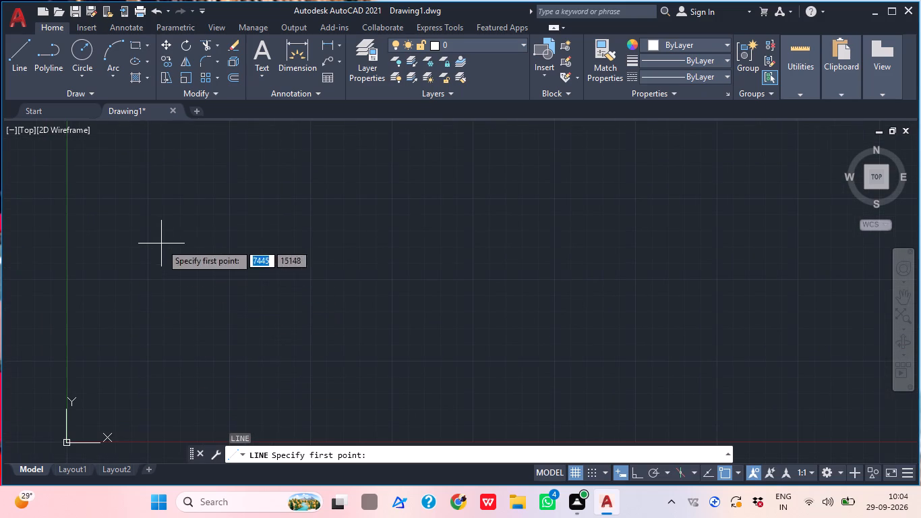
pyautogui.click(152, 211)
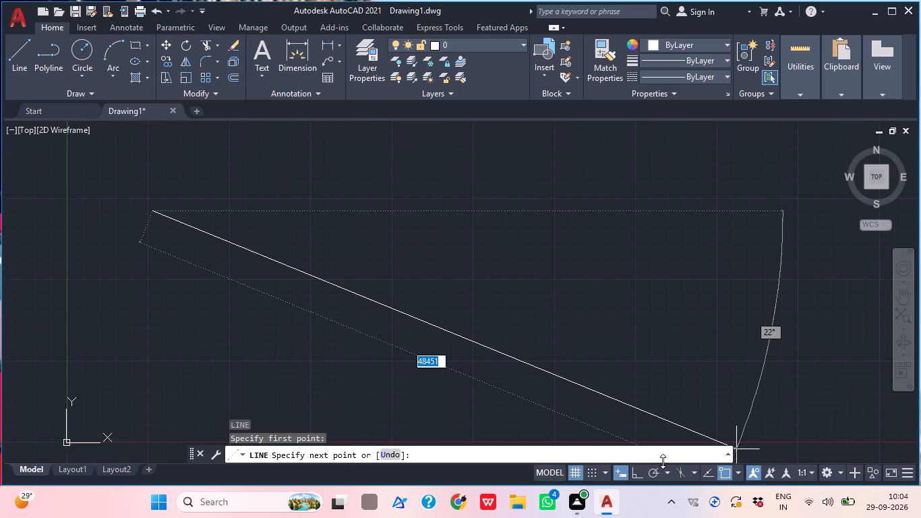
pyautogui.click(636, 474)
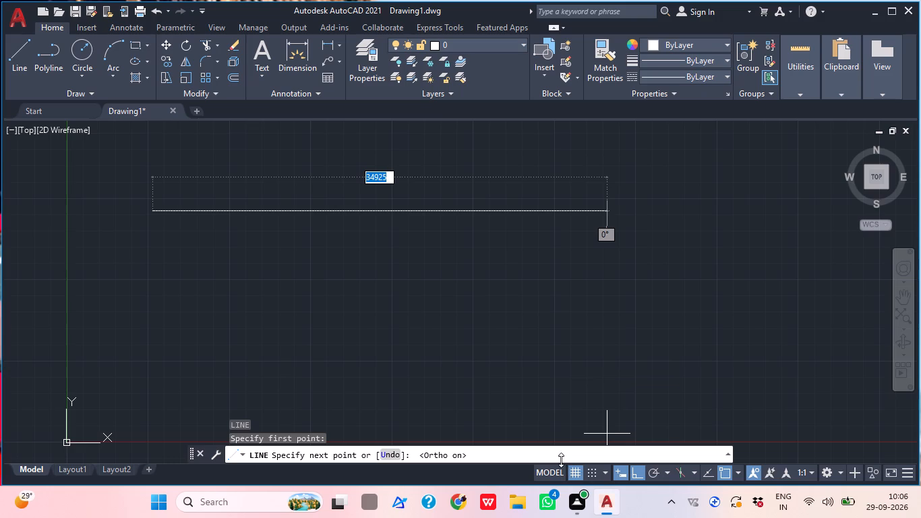
pyautogui.press('3')
pyautogui.press('3')
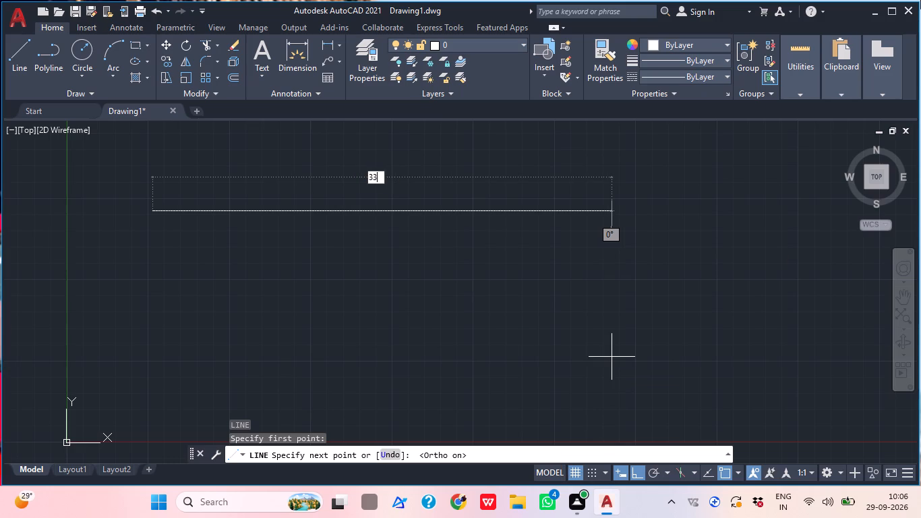
pyautogui.press('0')
pyautogui.press('Return')
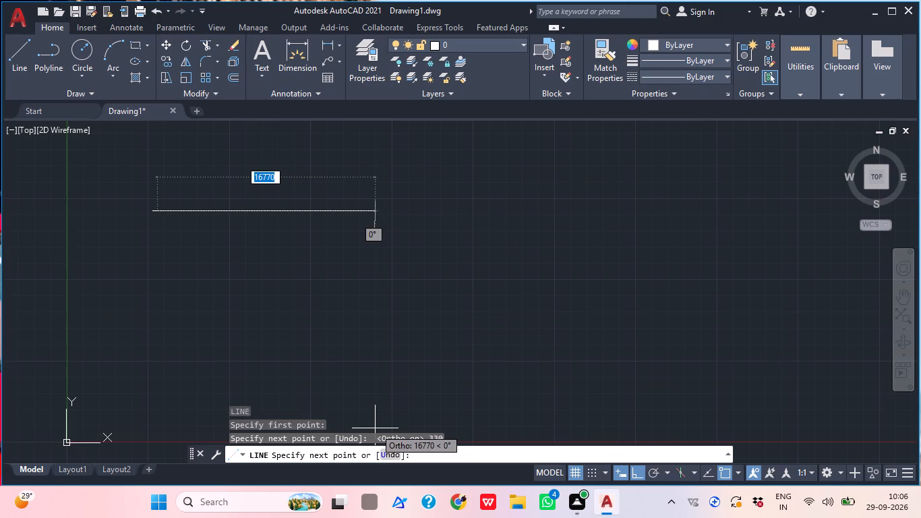
# Continue the horizontal line in the same direction with two consecutive segments of 4430 and 3180.
pyautogui.scroll(2, 185, 259)
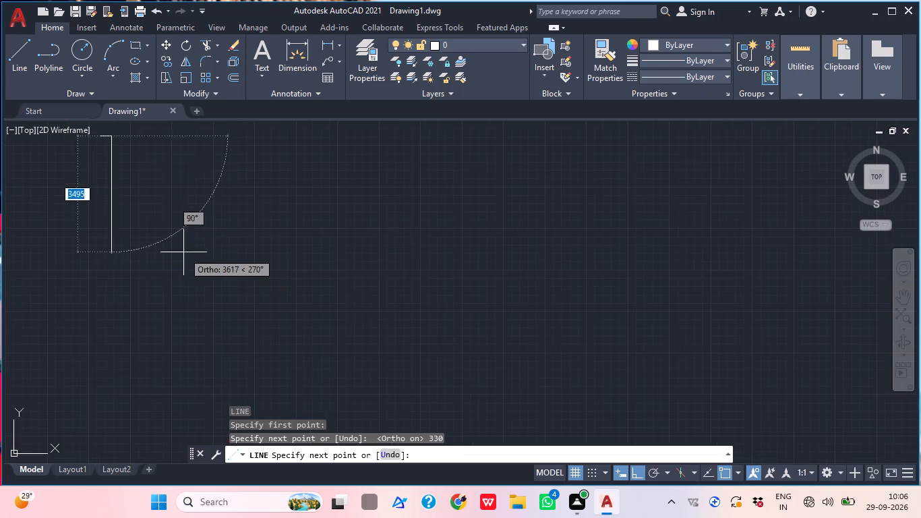
pyautogui.moveTo(175, 221); pyautogui.dragTo(405, 388, button='middle')
pyautogui.scroll(2, 299, 283)
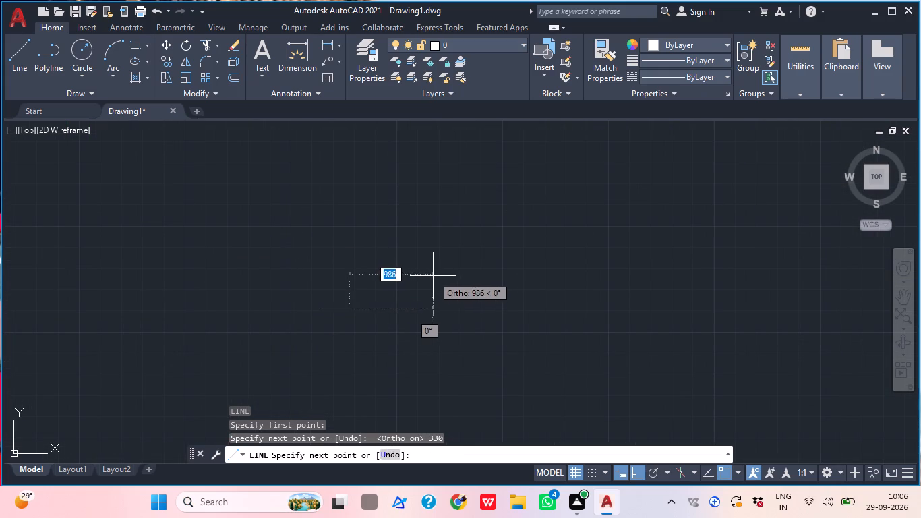
pyautogui.write('44')
pyautogui.write('30')
pyautogui.press('Return')
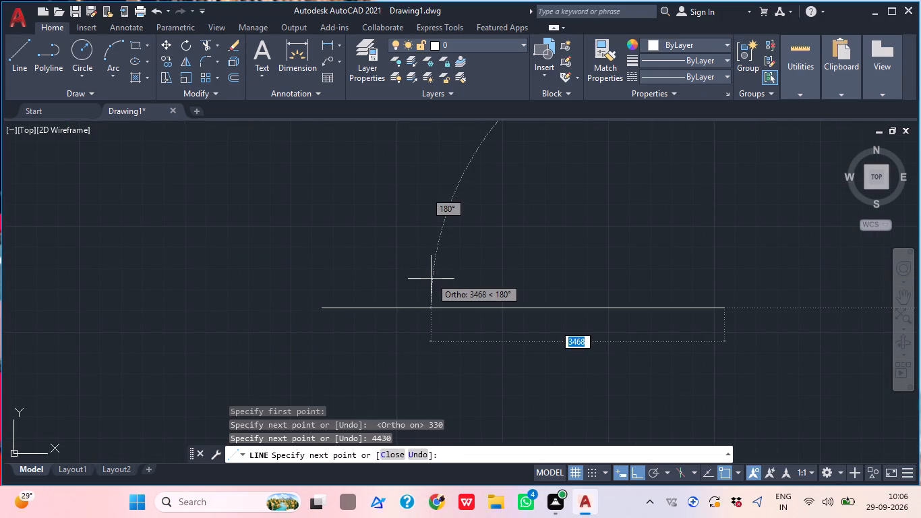
pyautogui.moveTo(690, 390); pyautogui.dragTo(372, 333, button='middle')
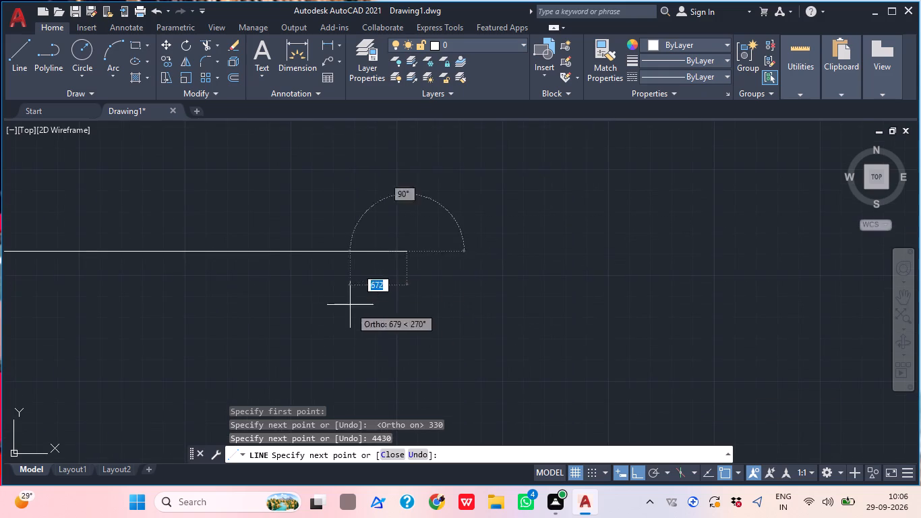
pyautogui.moveTo(301, 227); pyautogui.dragTo(318, 239, button='middle')
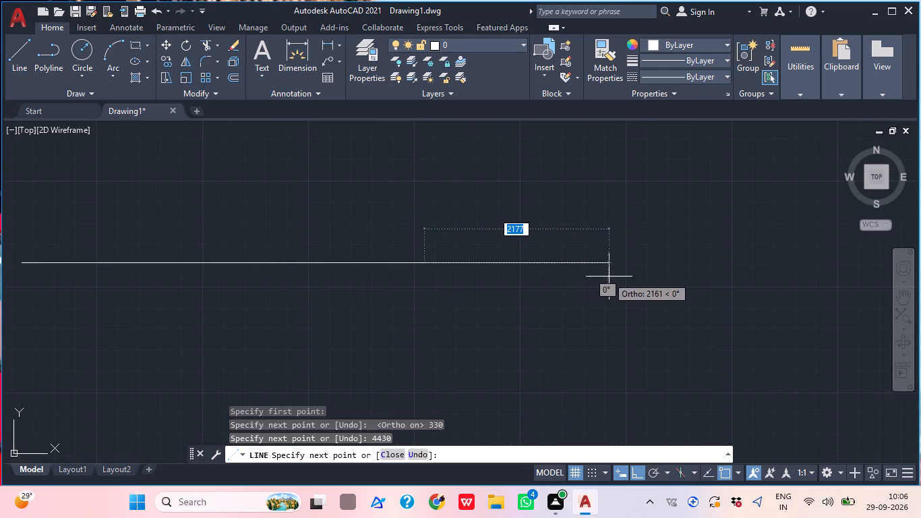
pyautogui.press('3')
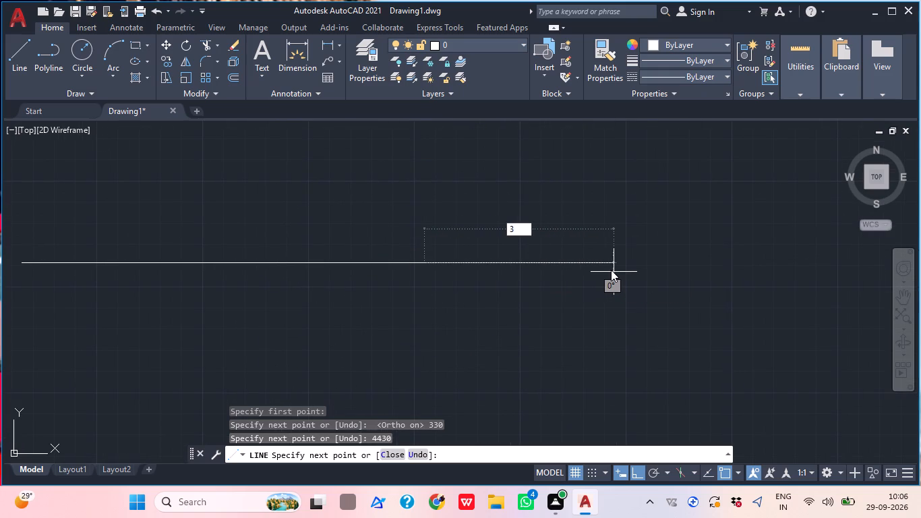
pyautogui.write('180')
pyautogui.press('Return')
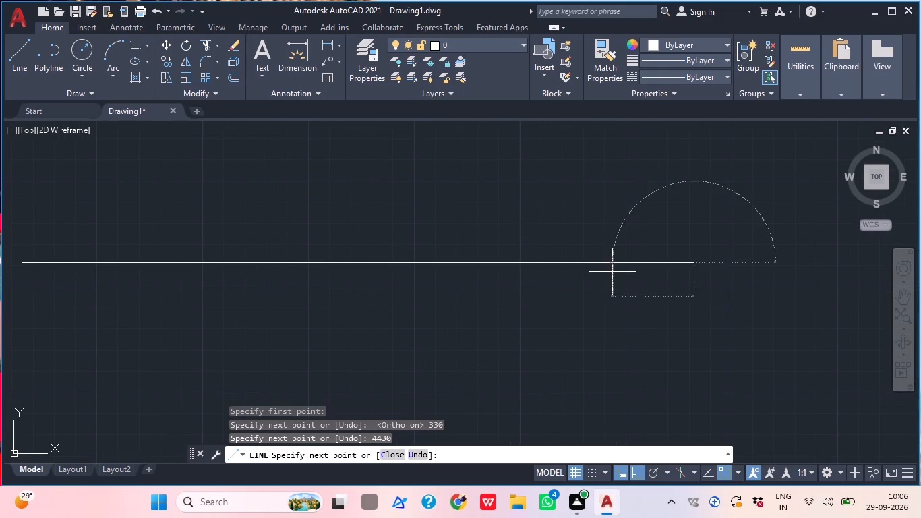
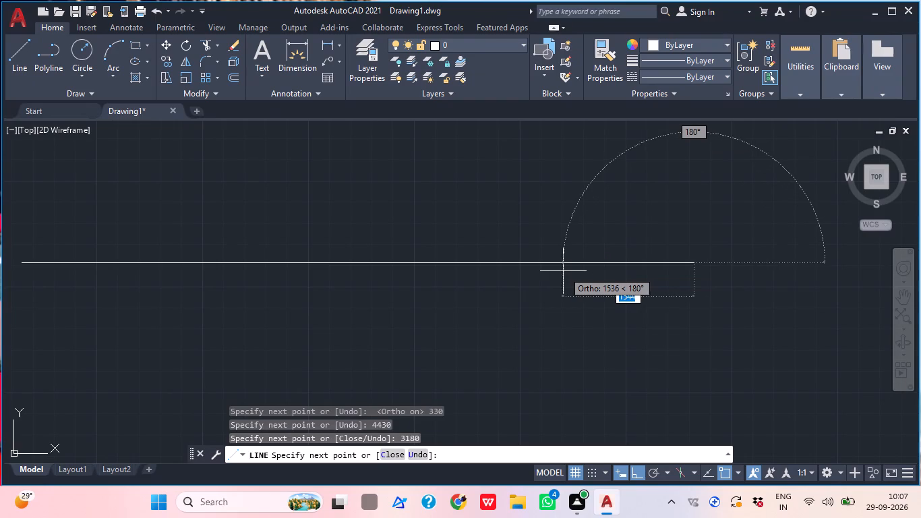
# Undo the three line segments drawn so far, keeping the Line command running from its original start point.
pyautogui.scroll(-3, 566, 159)
pyautogui.moveTo(585, 163); pyautogui.dragTo(504, 229, button='middle')
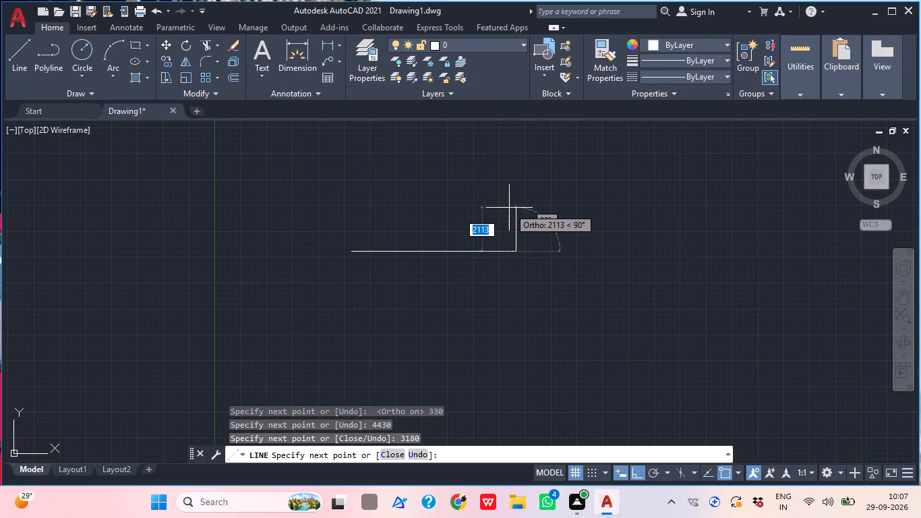
pyautogui.hotkey('ctrl', 'z')
pyautogui.hotkey('ctrl', 'z')
pyautogui.hotkey('ctrl', 'z')
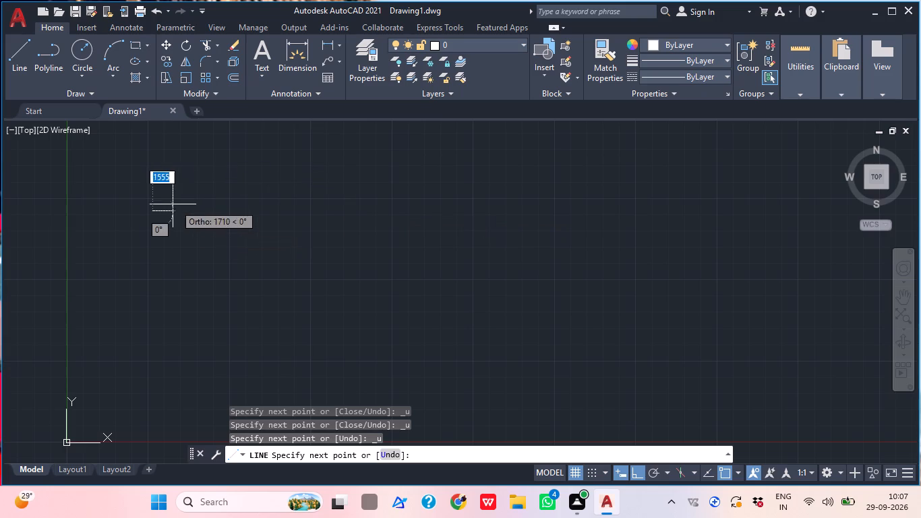
# Redraw the first two horizontal segments along positive X with lengths of 330 and 4430.
pyautogui.scroll(1, 165, 196)
pyautogui.moveTo(168, 196); pyautogui.dragTo(289, 203, button='middle')
pyautogui.scroll(5, 289, 203)
pyautogui.moveTo(294, 268); pyautogui.dragTo(369, 167, button='middle')
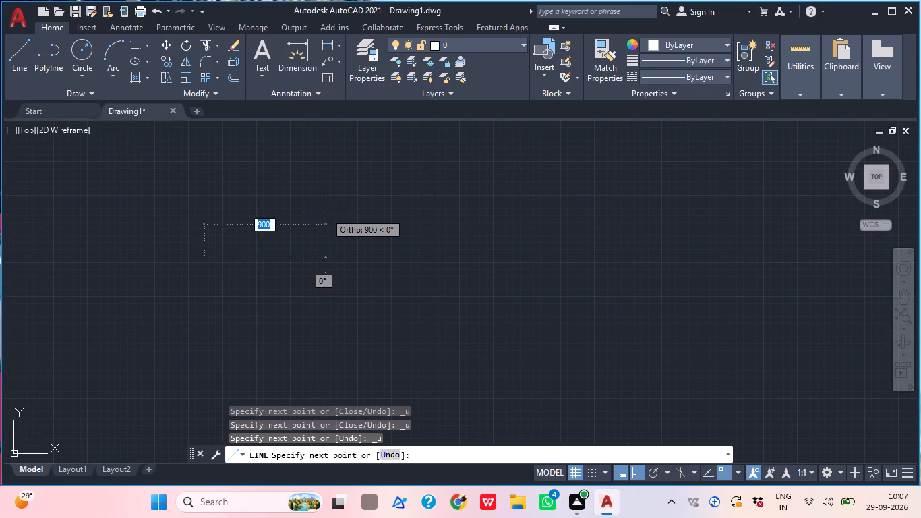
pyautogui.write('33')
pyautogui.press('0')
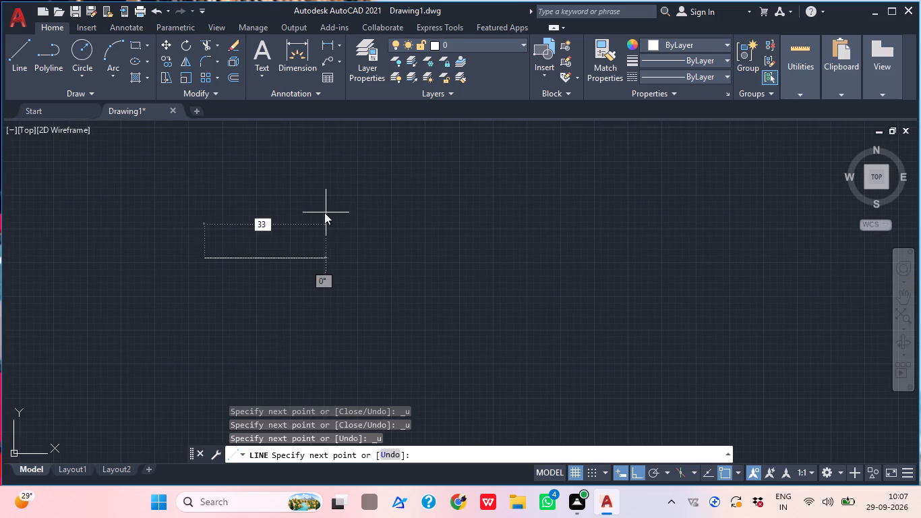
pyautogui.press('space')
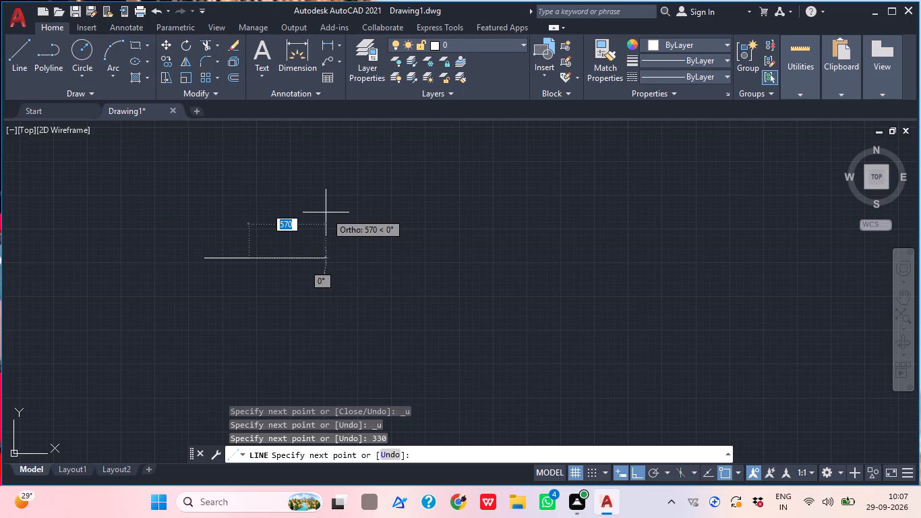
pyautogui.write('443')
pyautogui.write('0')
pyautogui.press('space')
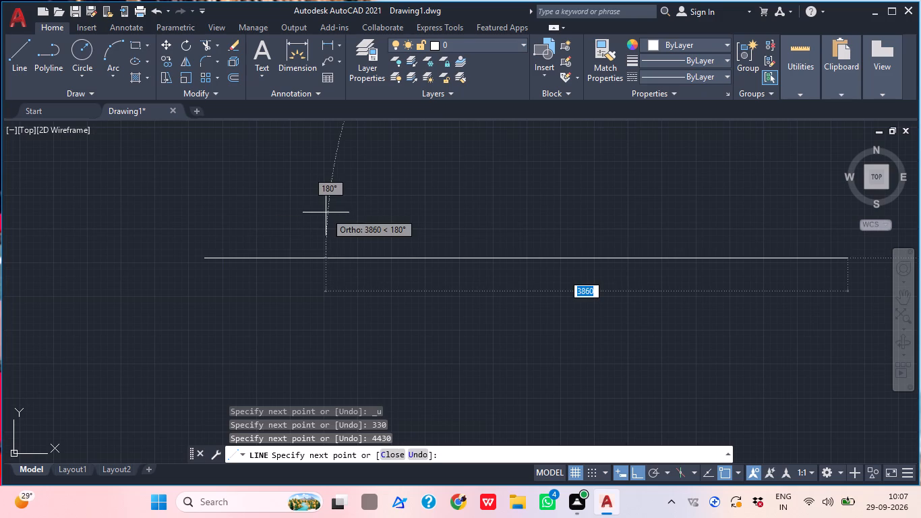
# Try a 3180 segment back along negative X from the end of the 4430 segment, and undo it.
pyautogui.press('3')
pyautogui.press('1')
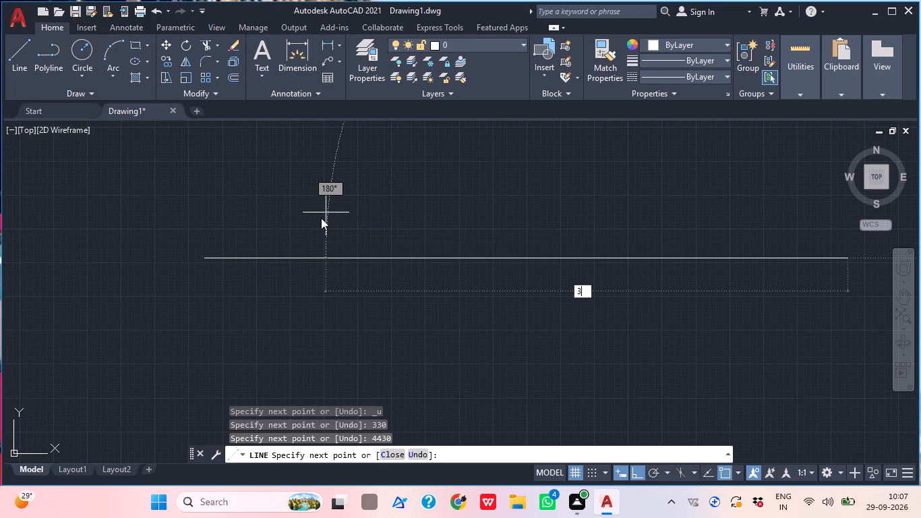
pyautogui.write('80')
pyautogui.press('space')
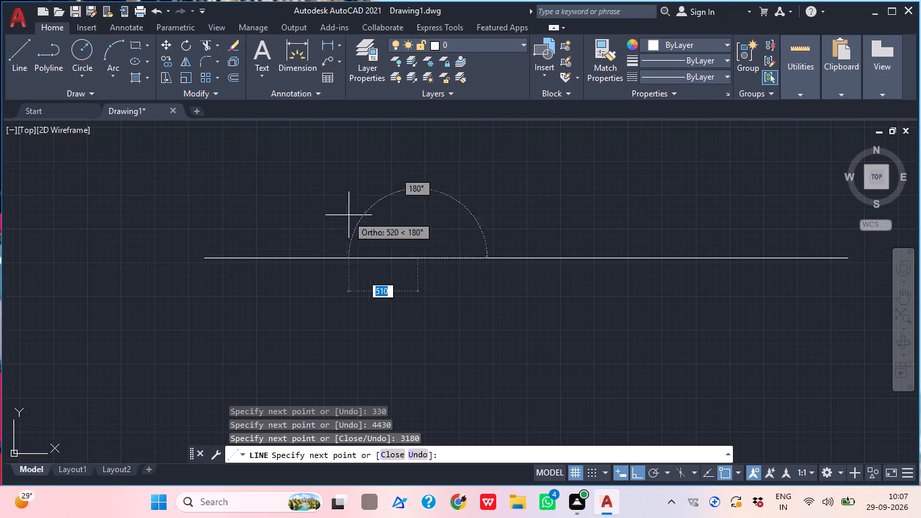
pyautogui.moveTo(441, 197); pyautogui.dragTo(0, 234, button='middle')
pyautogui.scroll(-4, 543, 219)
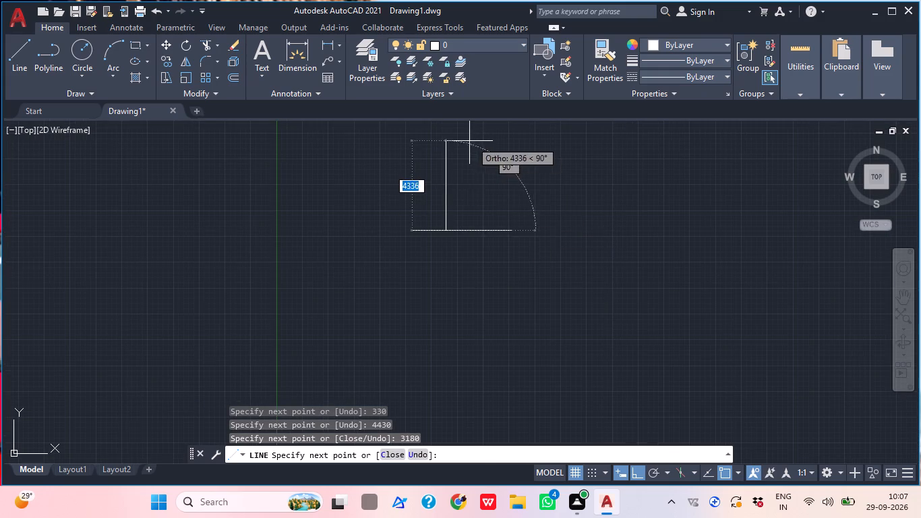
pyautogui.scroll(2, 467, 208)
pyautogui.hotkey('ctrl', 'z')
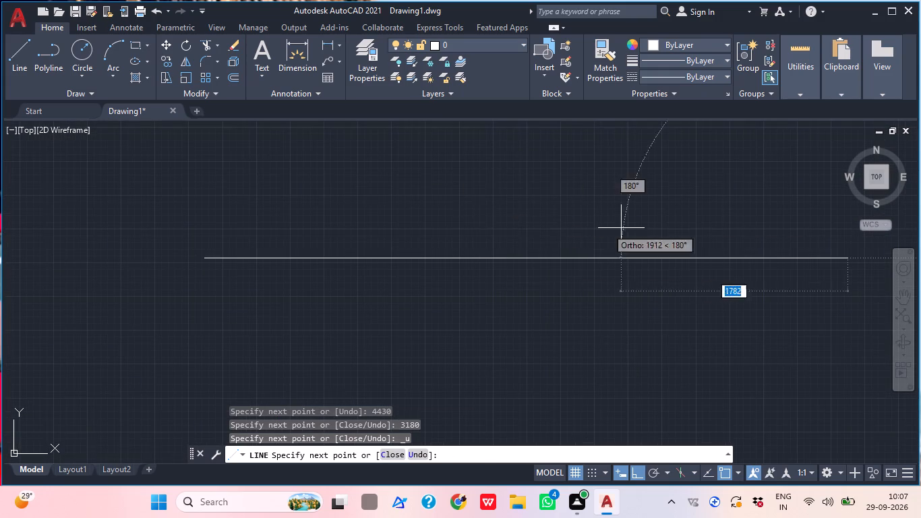
# Continue the horizontal line along positive X from the 4430 segment with segments of 3180 and 1850.
pyautogui.moveTo(643, 246); pyautogui.dragTo(382, 272, button='middle')
pyautogui.scroll(-5, 535, 248)
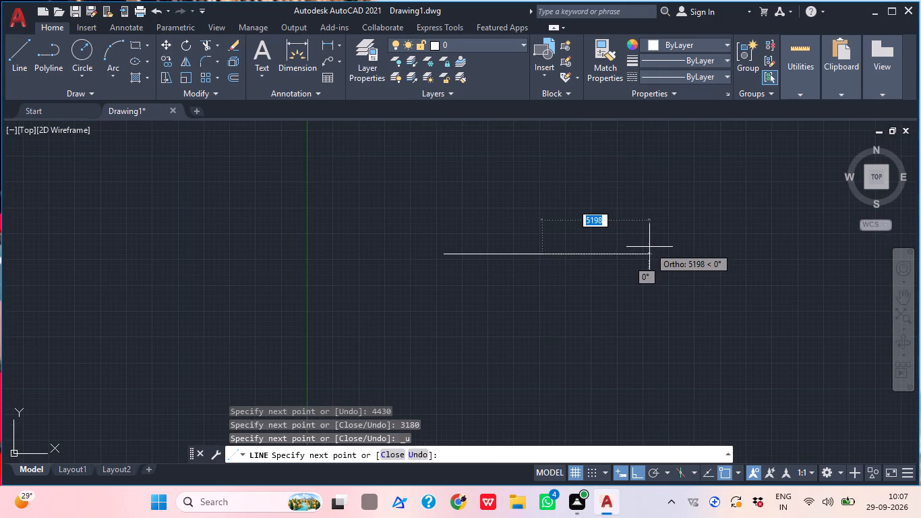
pyautogui.write('32')
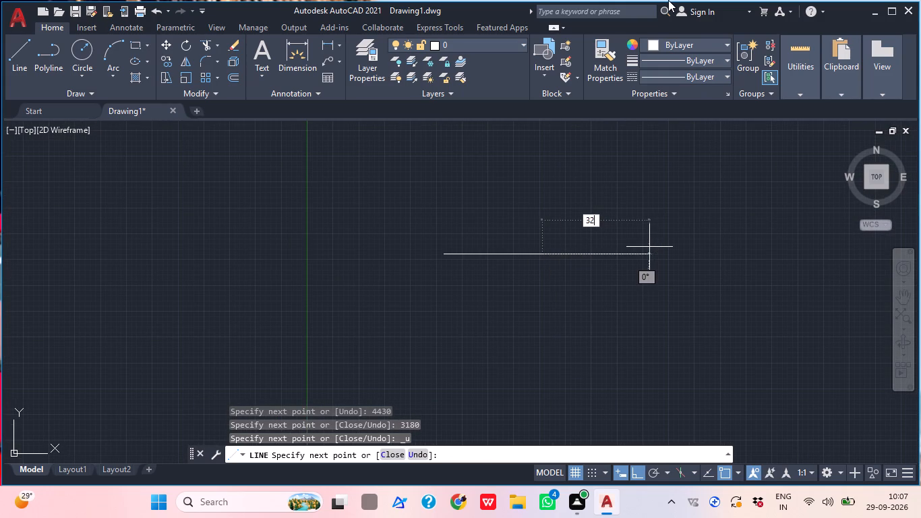
pyautogui.press('BackSpace')
pyautogui.write('180')
pyautogui.press('Return')
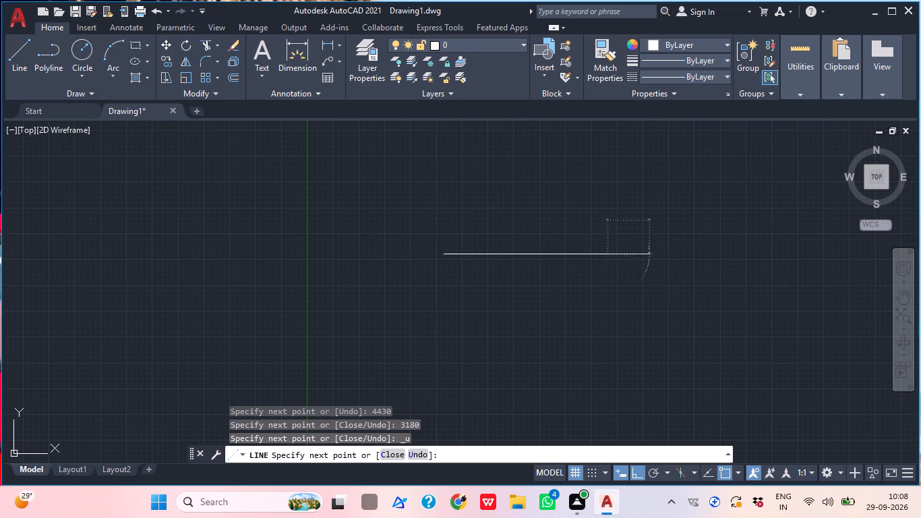
pyautogui.moveTo(730, 273); pyautogui.dragTo(699, 291, button='middle')
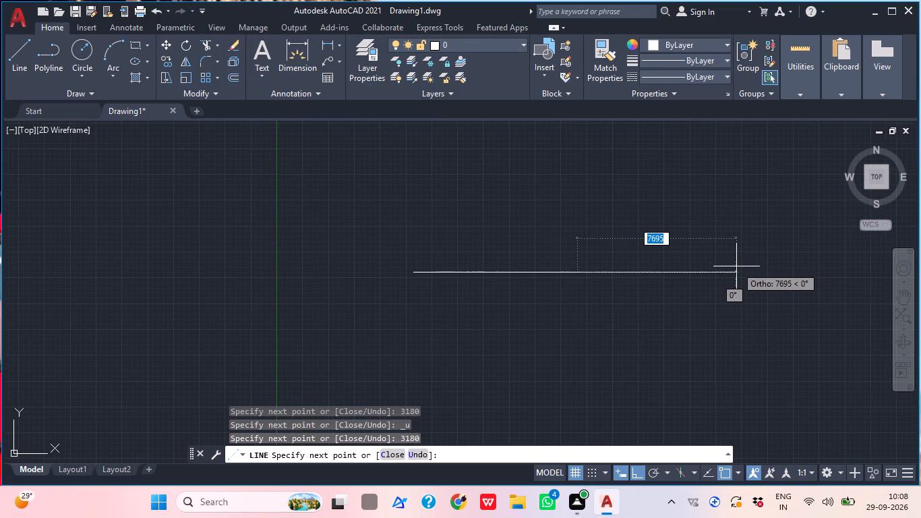
pyautogui.press('1')
pyautogui.press('8')
pyautogui.write('50')
pyautogui.press('Return')
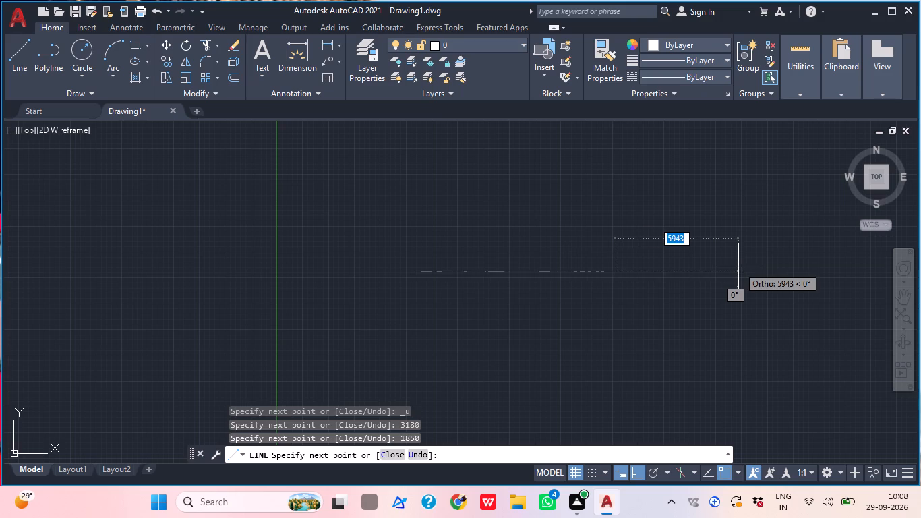
# Extend the horizontal line further along positive X with consecutive segments of 1380 and 2000.
pyautogui.moveTo(714, 362); pyautogui.dragTo(569, 369, button='middle')
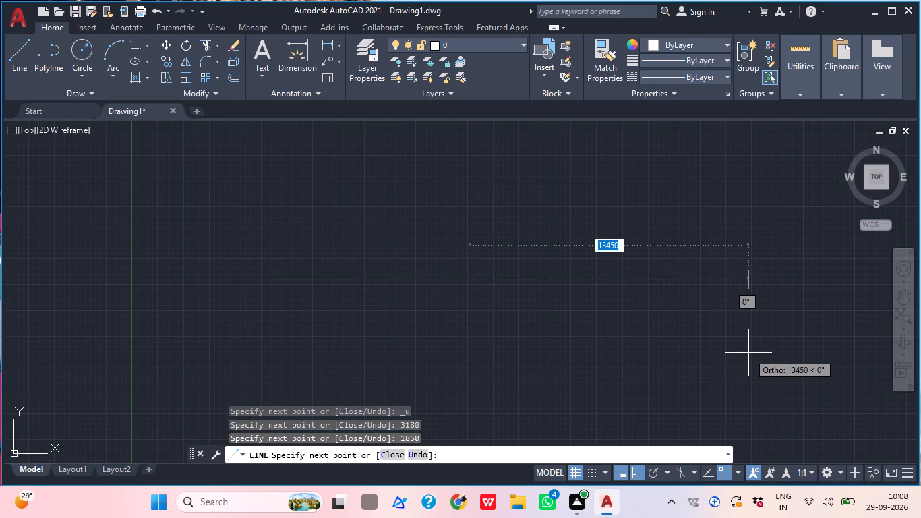
pyautogui.press('1')
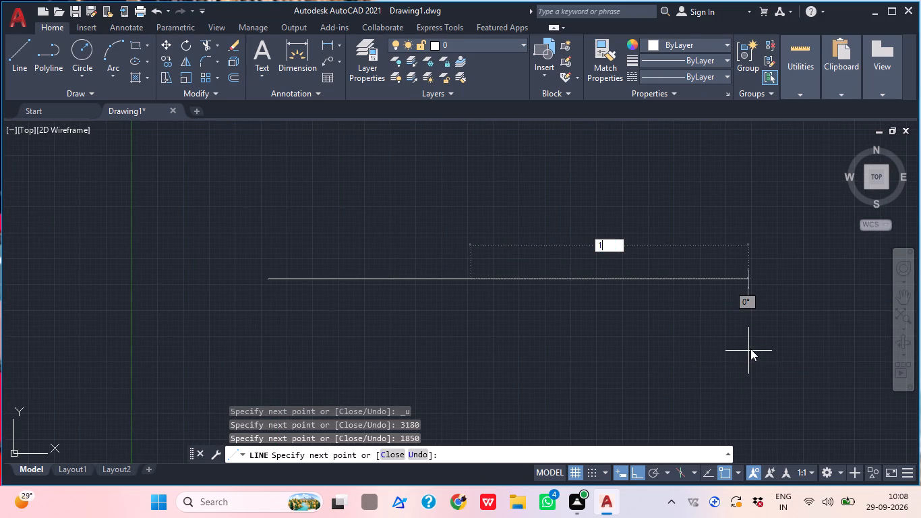
pyautogui.write('380')
pyautogui.press('Return')
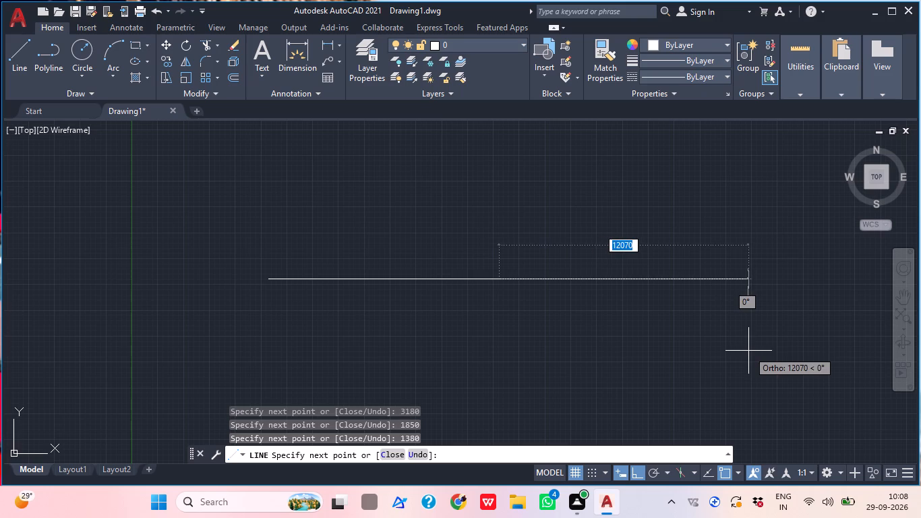
pyautogui.write('2000')
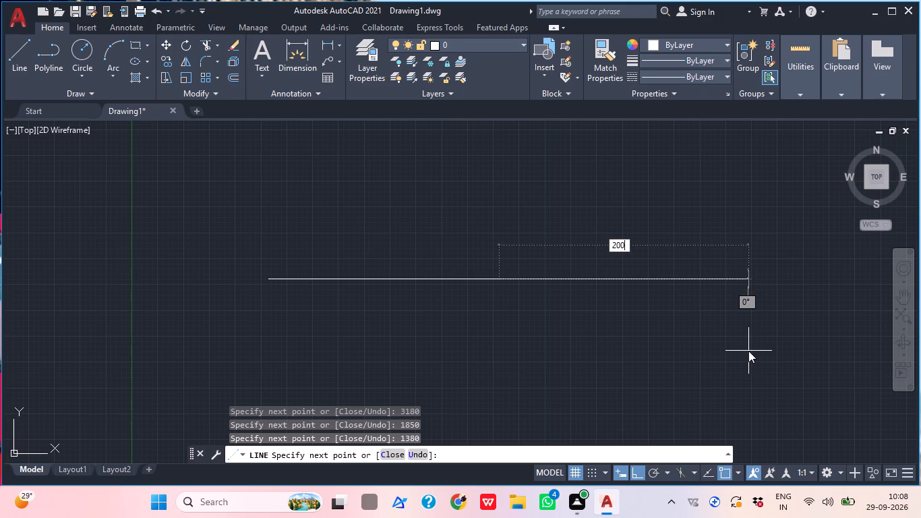
pyautogui.press('BackSpace')
pyautogui.press('0')
pyautogui.press('Return')
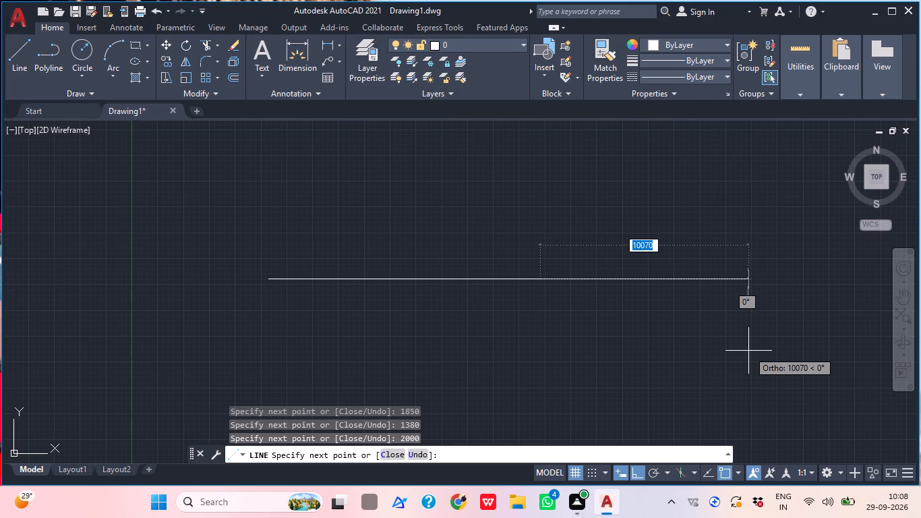
# Add the last two segments of 1050 and 1680 along positive X and end the line.
pyautogui.write('10')
pyautogui.write('50')
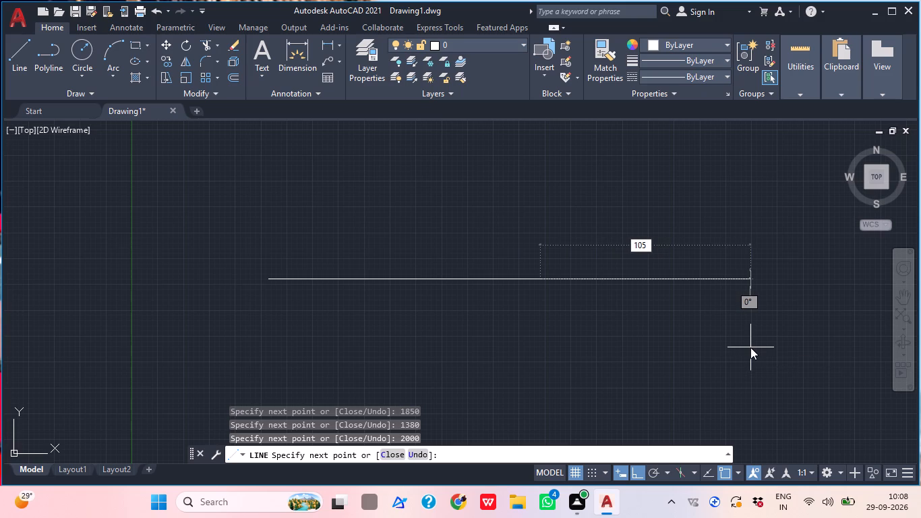
pyautogui.press('Return')
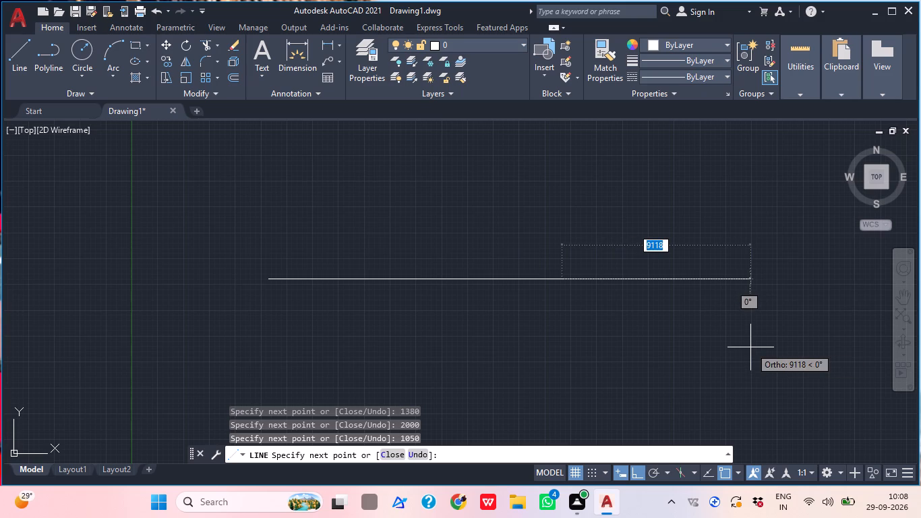
pyautogui.write('18')
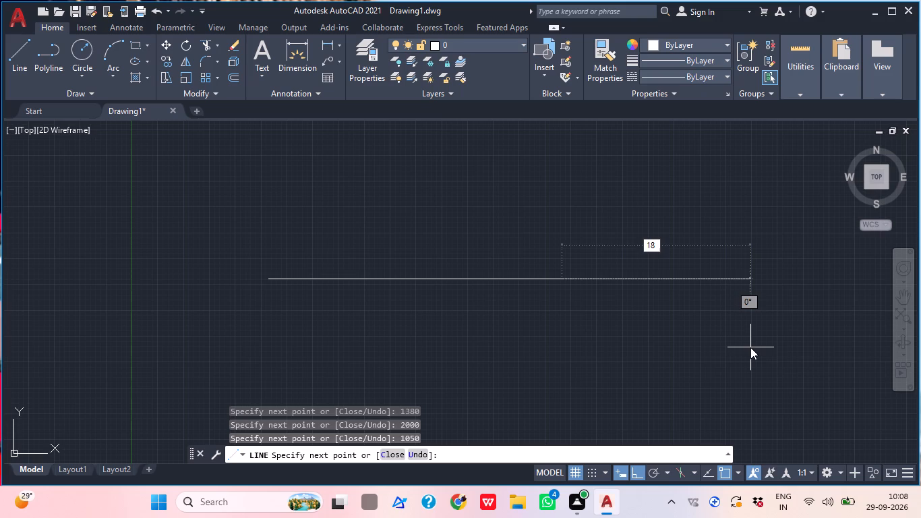
pyautogui.press('BackSpace')
pyautogui.write('680')
pyautogui.press('Return')
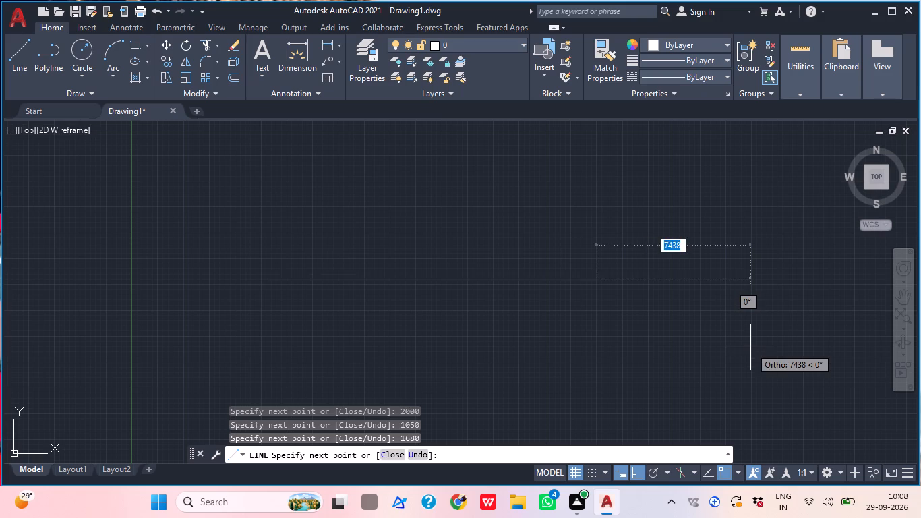
pyautogui.moveTo(483, 388); pyautogui.dragTo(473, 317, button='middle')
pyautogui.moveTo(537, 287); pyautogui.dragTo(534, 357, button='middle')
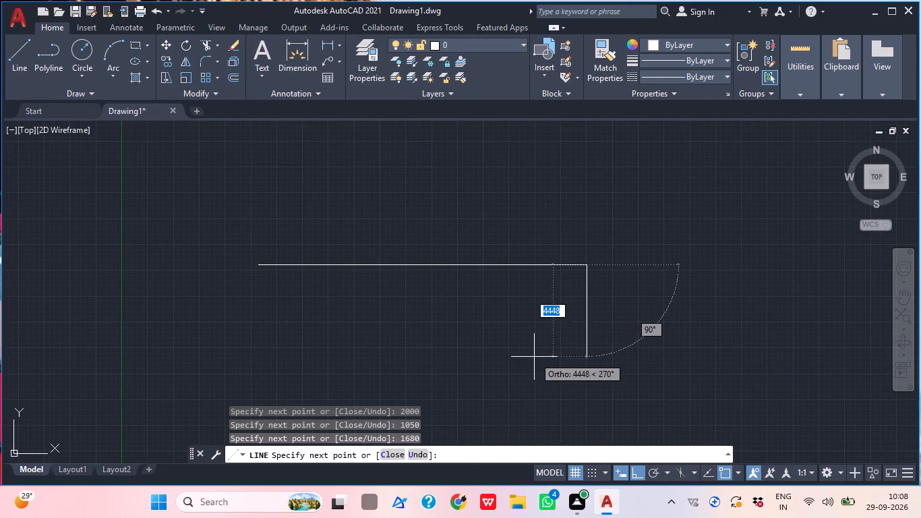
pyautogui.press('Escape')
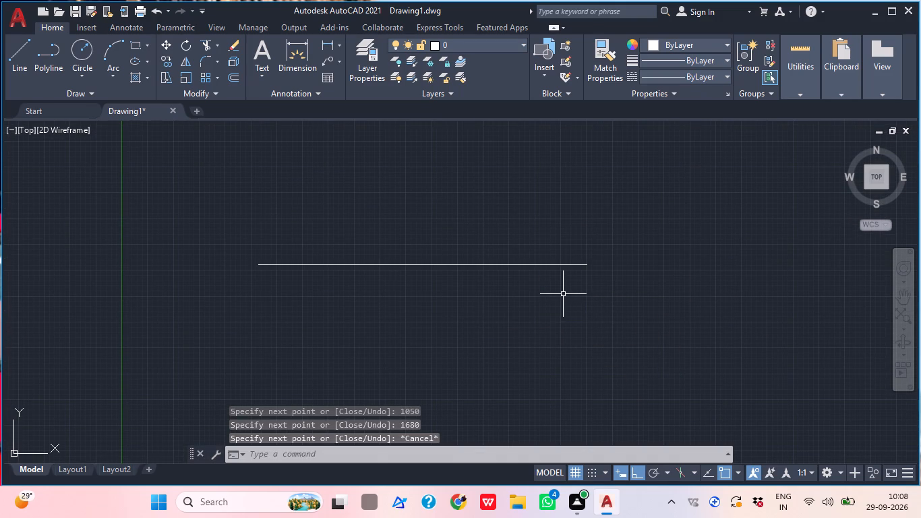
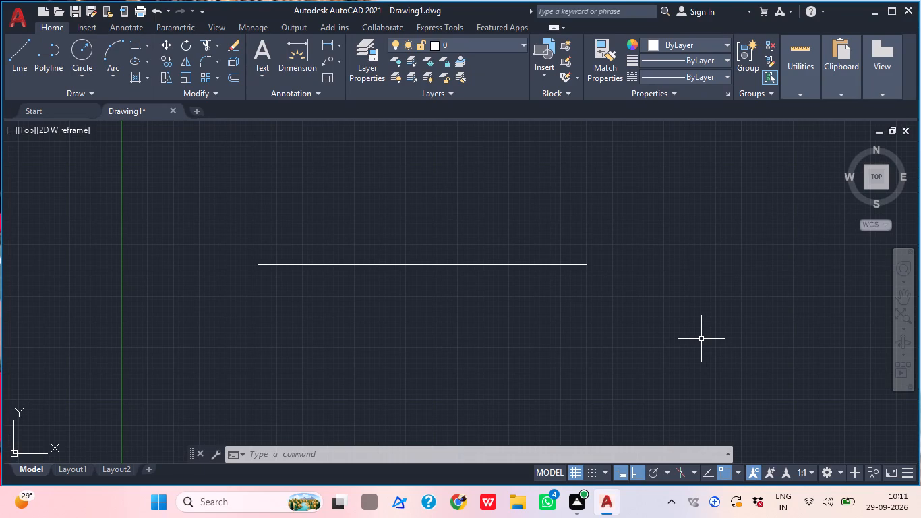
# Draw a vertical line along negative Y from the left end of the horizontal line with two consecutive segments of 4730.
pyautogui.scroll(-1, 389, 318)
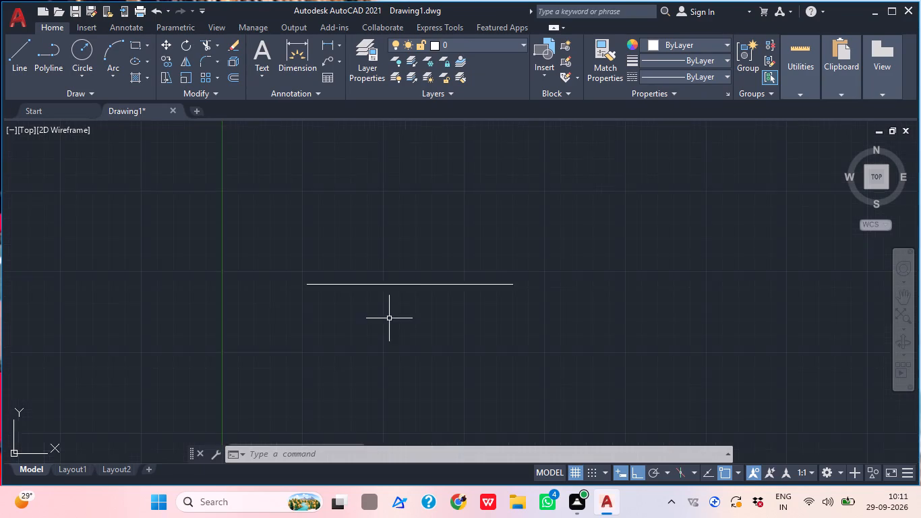
pyautogui.moveTo(389, 318); pyautogui.dragTo(386, 286, button='middle')
pyautogui.moveTo(366, 318); pyautogui.dragTo(366, 249, button='middle')
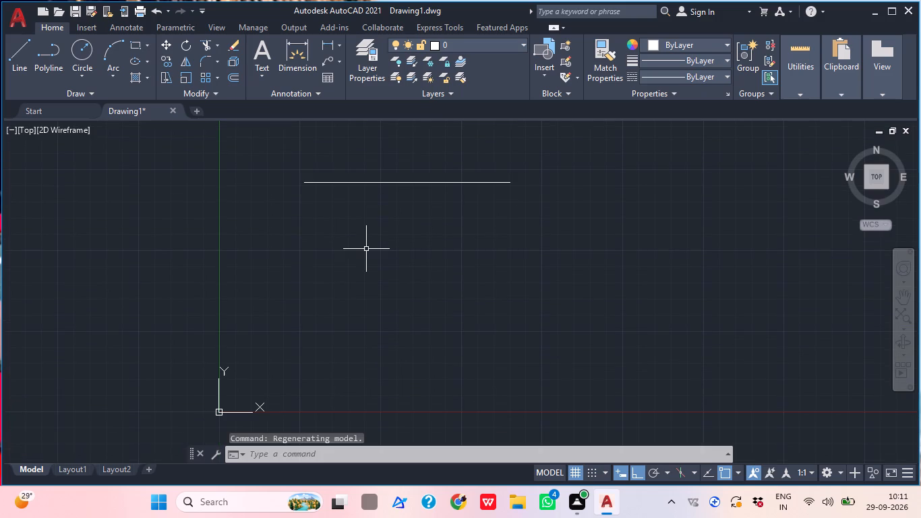
pyautogui.moveTo(364, 256); pyautogui.dragTo(356, 274, button='middle')
pyautogui.press('l')
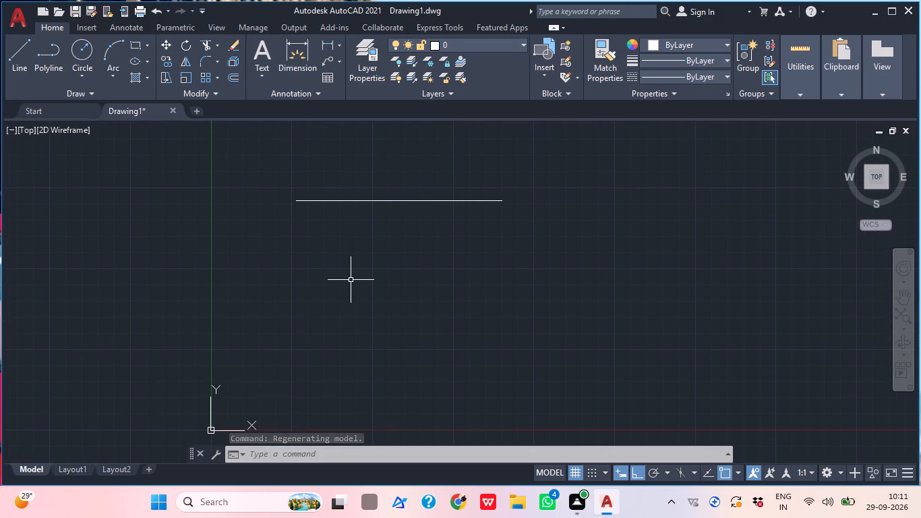
pyautogui.press('space')
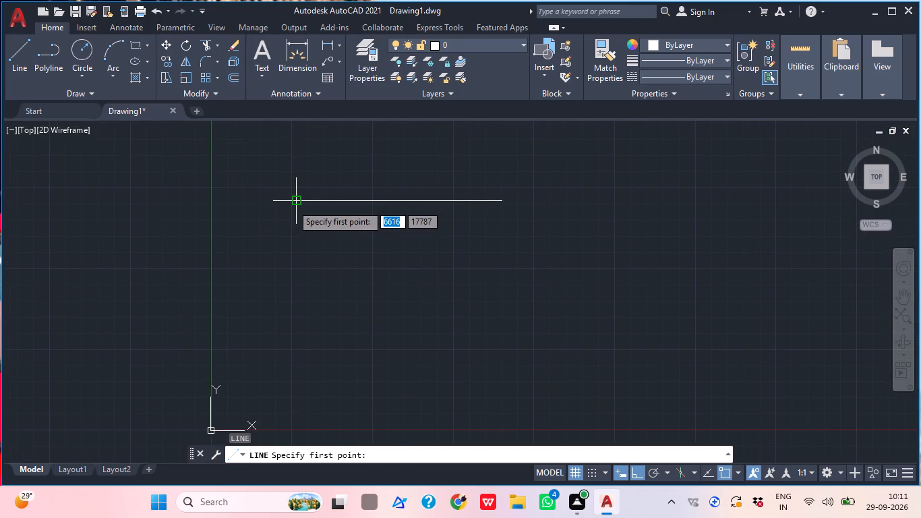
pyautogui.click(292, 204)
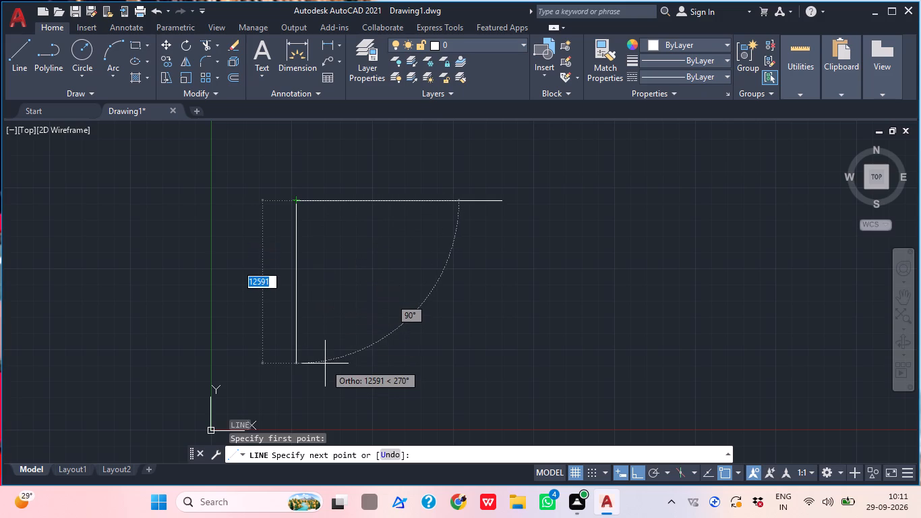
pyautogui.write('4730')
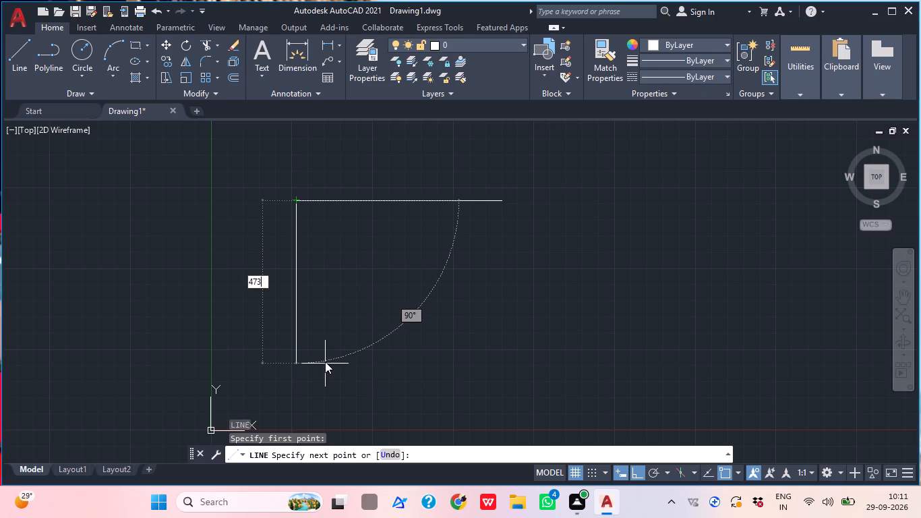
pyautogui.press('Return')
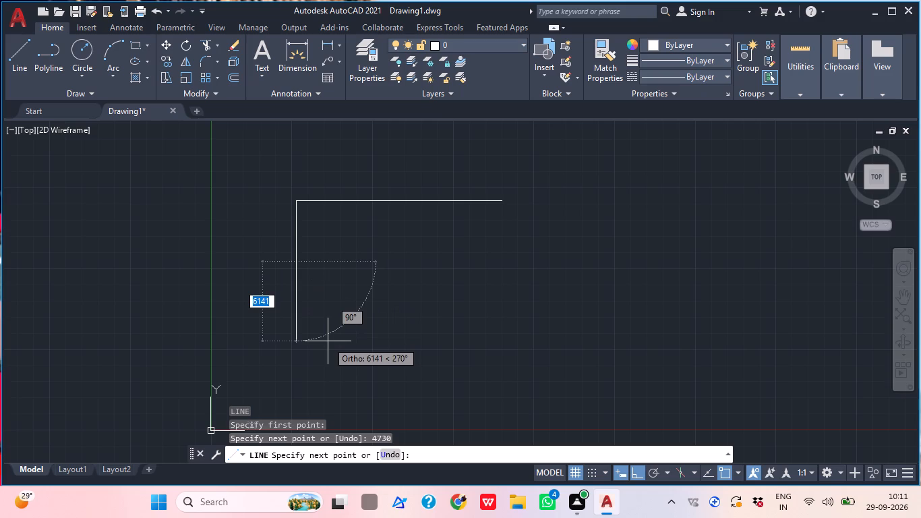
pyautogui.press('4')
pyautogui.press('7')
pyautogui.press('3')
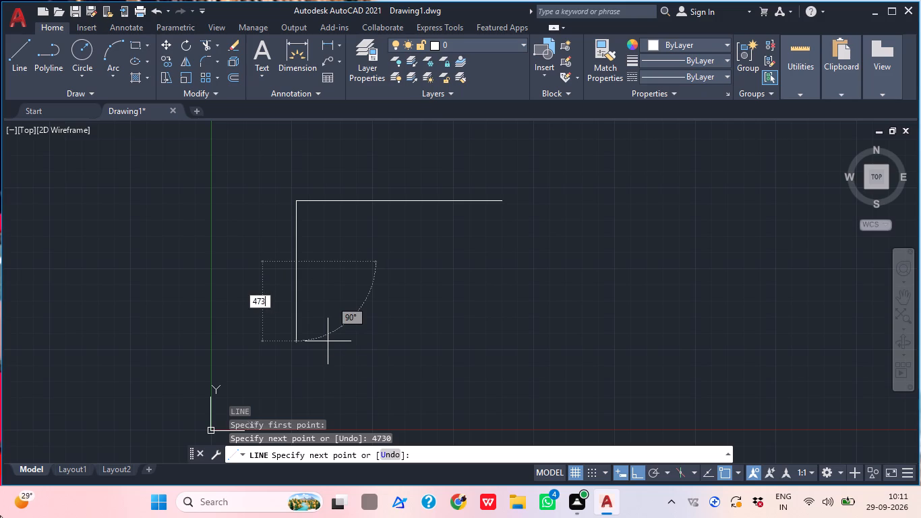
pyautogui.press('0')
pyautogui.press('Return')
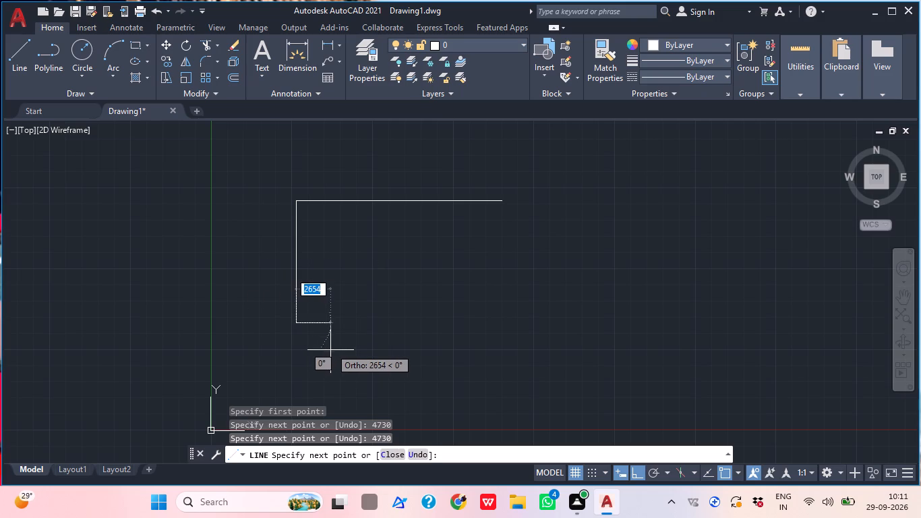
# Continue the vertical line along negative Y with consecutive segments of 5610 and 4435.
pyautogui.moveTo(299, 393); pyautogui.dragTo(299, 357, button='middle')
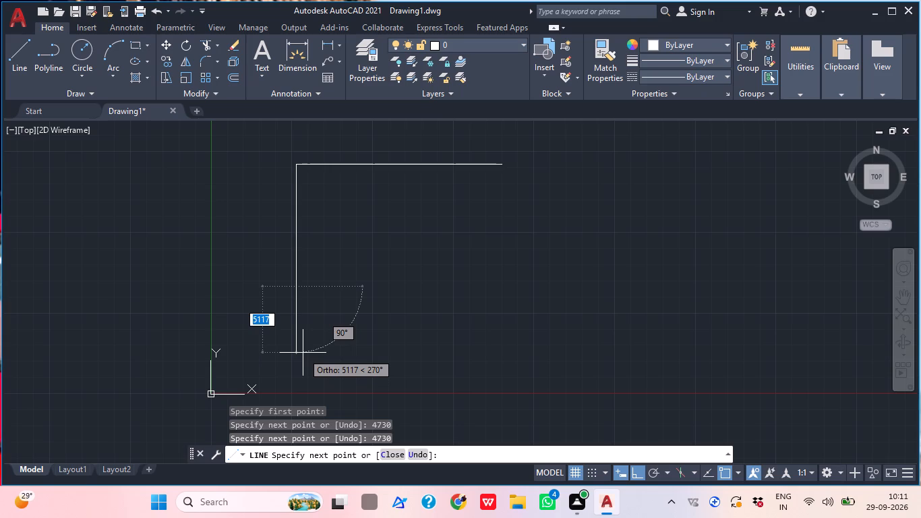
pyautogui.write('56')
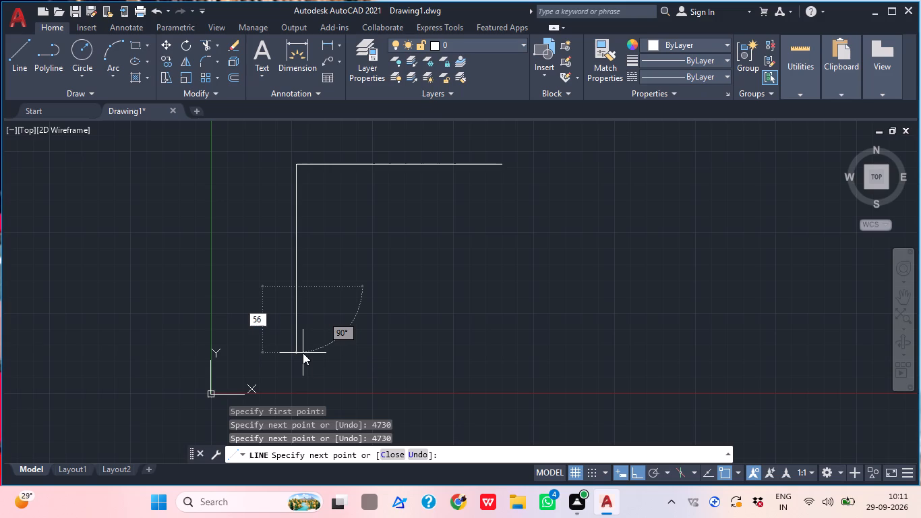
pyautogui.write('10')
pyautogui.press('Return')
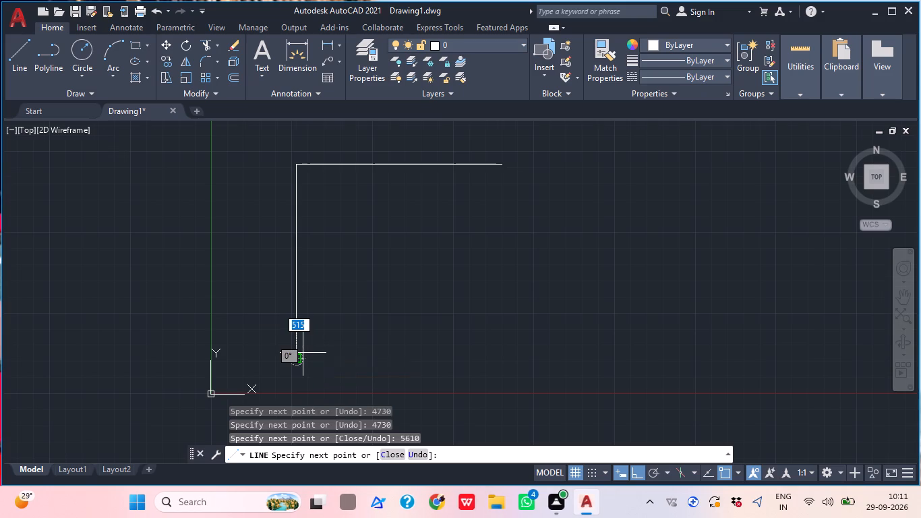
pyautogui.scroll(-1, 303, 353)
pyautogui.moveTo(303, 353); pyautogui.dragTo(307, 259, button='middle')
pyautogui.scroll(2, 288, 359)
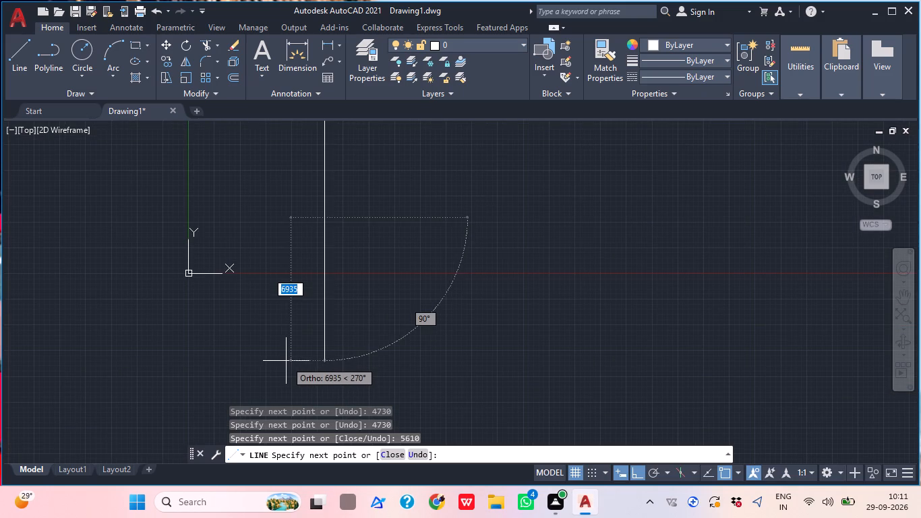
pyautogui.write('443')
pyautogui.press('5')
pyautogui.press('Return')
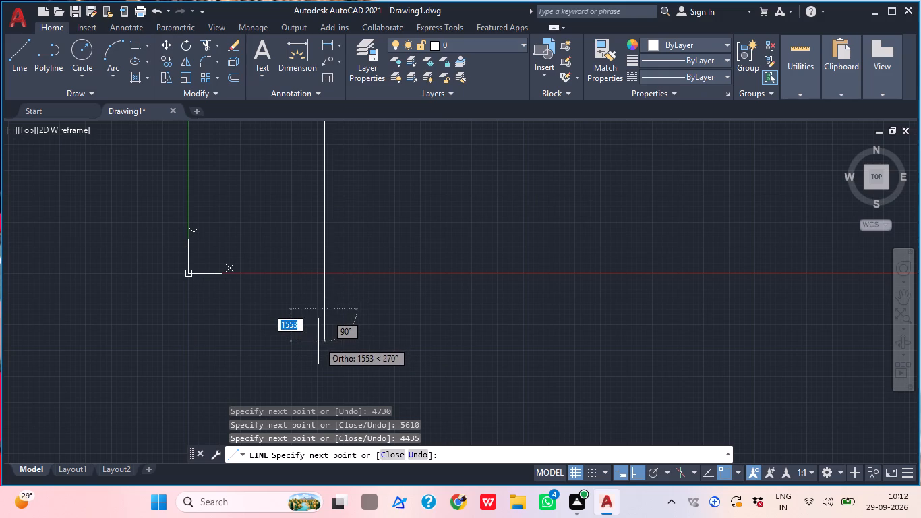
# Add a last segment of 4435 along negative Y to the vertical line and end the line.
pyautogui.write('4435')
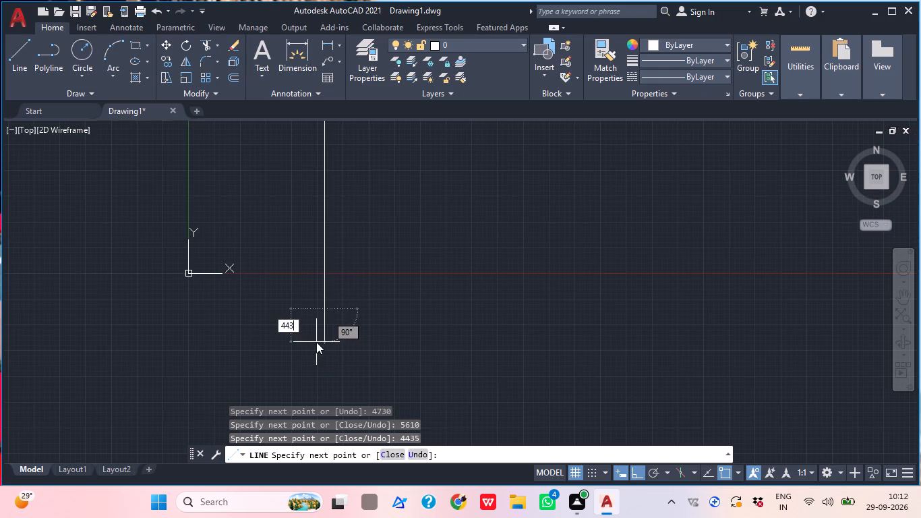
pyautogui.press('Return')
pyautogui.moveTo(480, 326); pyautogui.dragTo(402, 341, button='middle')
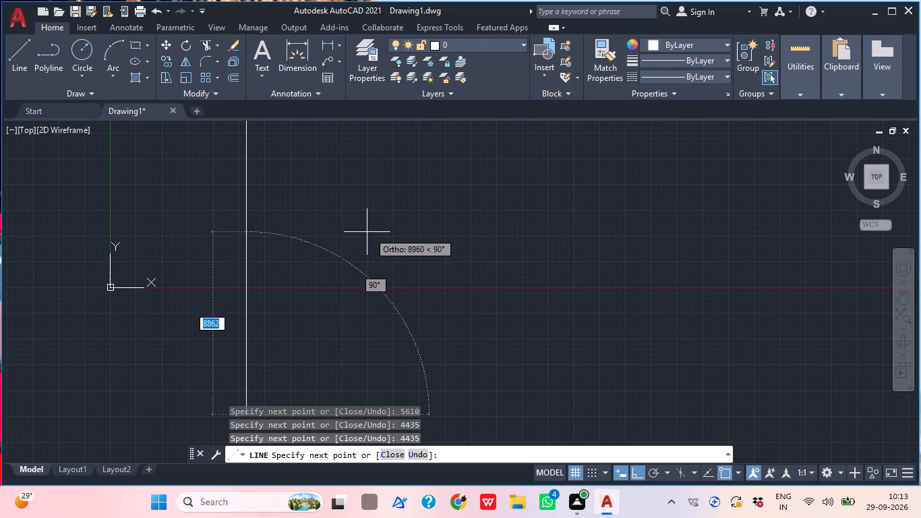
pyautogui.press('Escape')
pyautogui.scroll(-3, 363, 277)
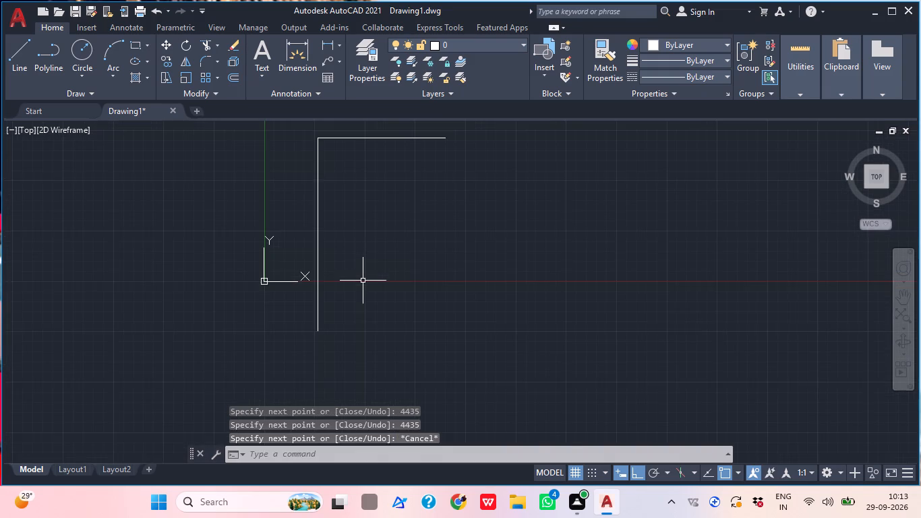
pyautogui.moveTo(354, 304); pyautogui.dragTo(309, 324, button='middle')
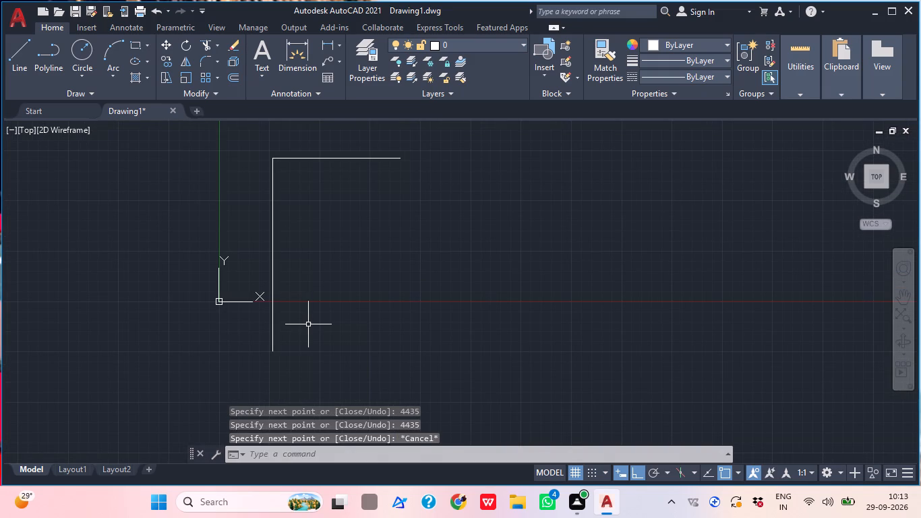
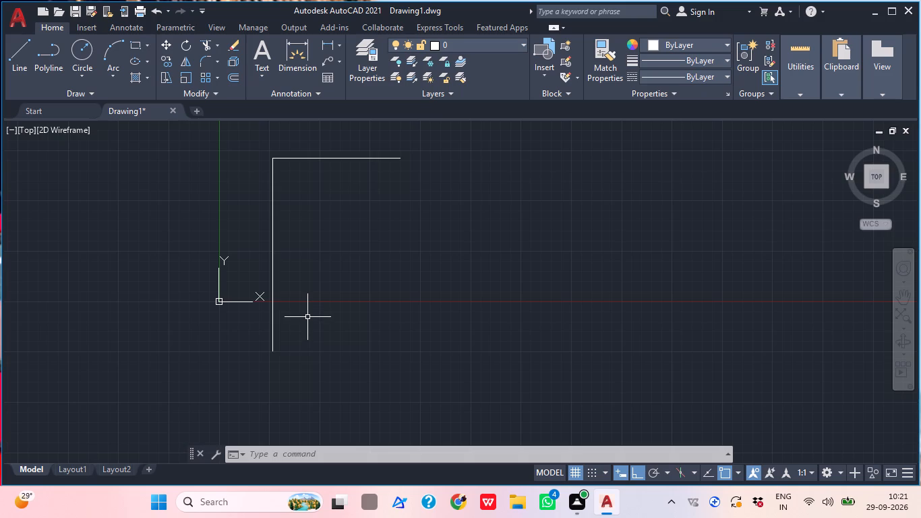
# Draw a horizontal line along positive X from the lower end of the vertical line with consecutive segments of 330 and 4430.
pyautogui.scroll(-1, 352, 344)
pyautogui.moveTo(352, 344); pyautogui.dragTo(216, 349, button='middle')
pyautogui.scroll(3, 172, 338)
pyautogui.middleClick(208, 347)
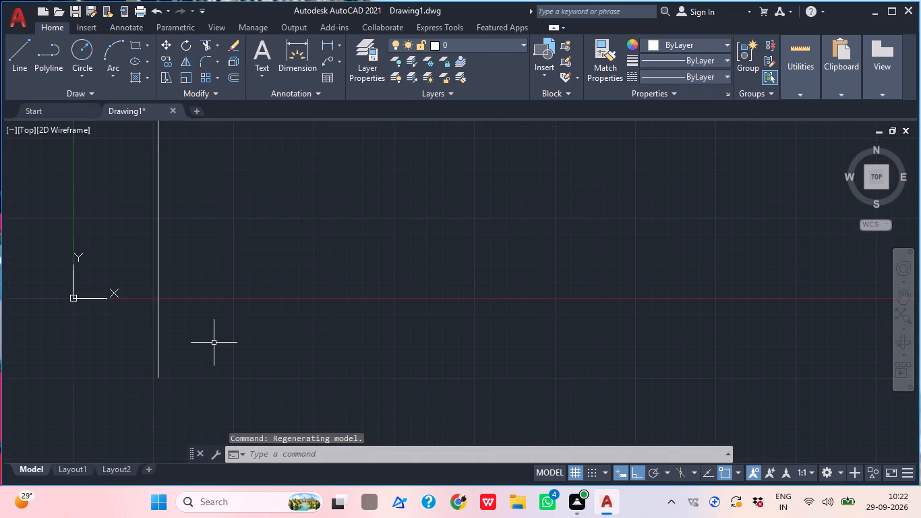
pyautogui.press('l')
pyautogui.press('space')
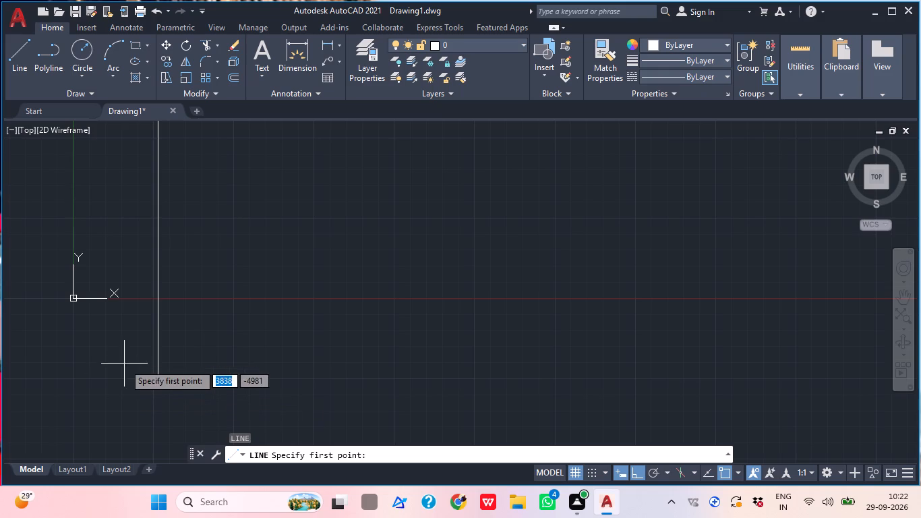
pyautogui.moveTo(158, 381); pyautogui.dragTo(175, 381)
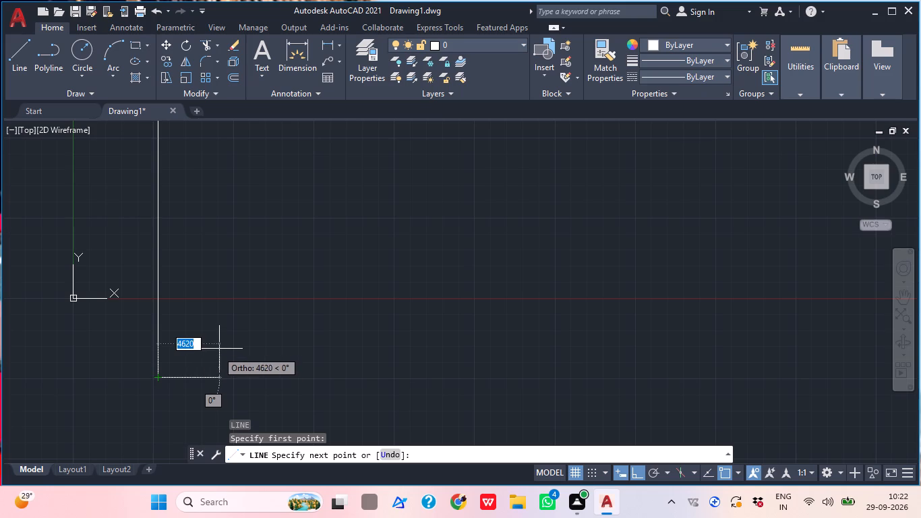
pyautogui.write('33')
pyautogui.press('0')
pyautogui.press('Return')
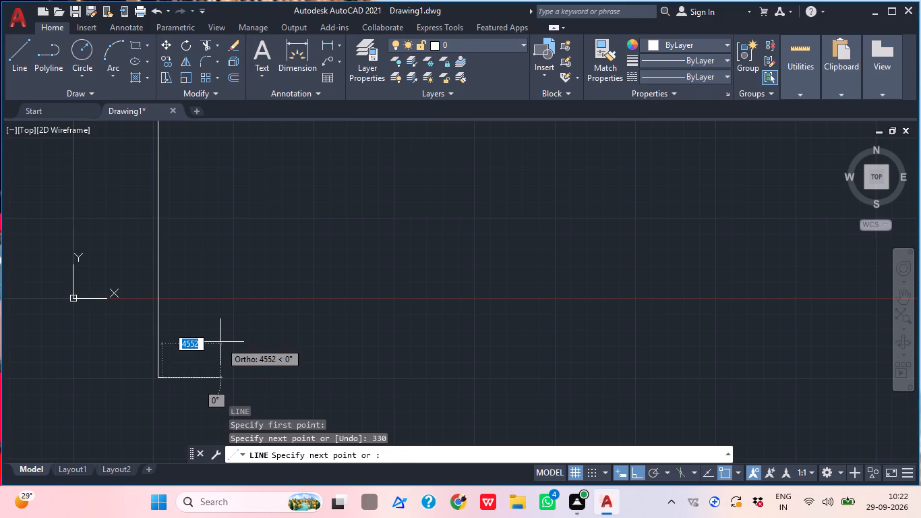
pyautogui.scroll(-5, 654, 257)
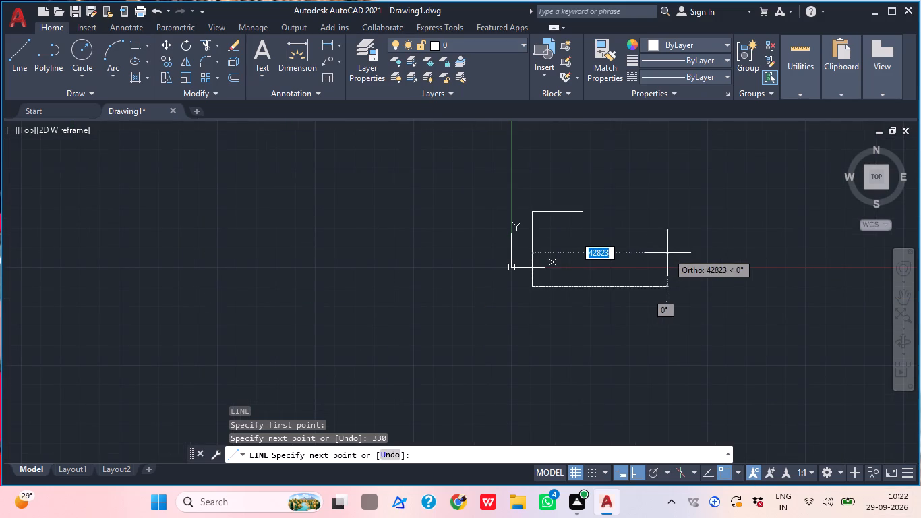
pyautogui.write('4430')
pyautogui.press('Return')
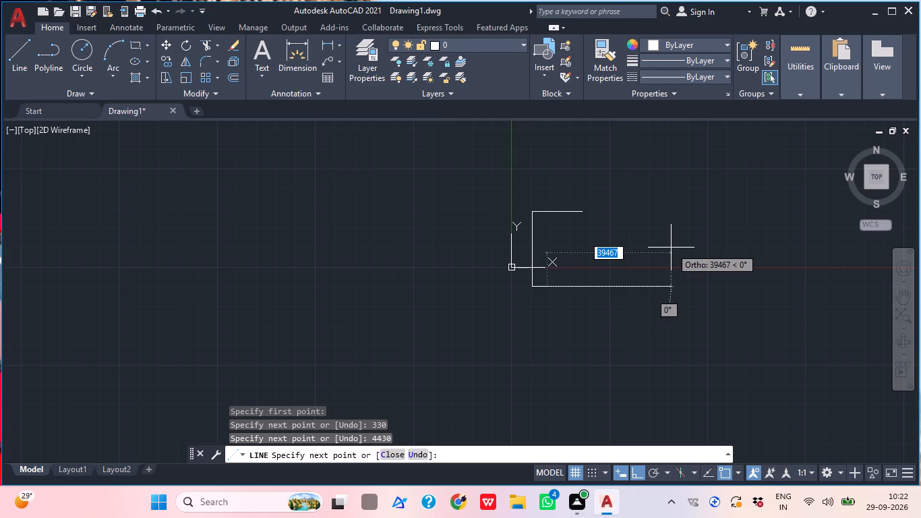
# Continue the lower horizontal line along positive X with consecutive segments of 3180, 1850 and 1380.
pyautogui.write('3180')
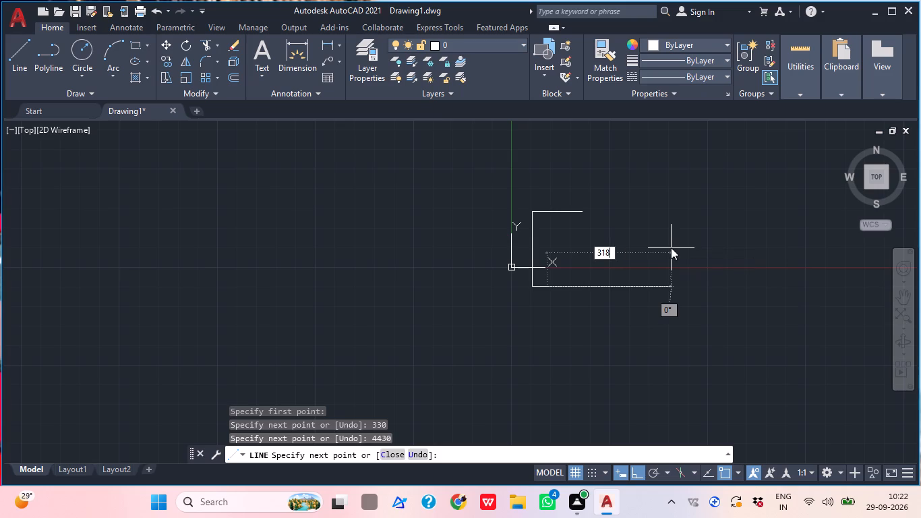
pyautogui.press('Return')
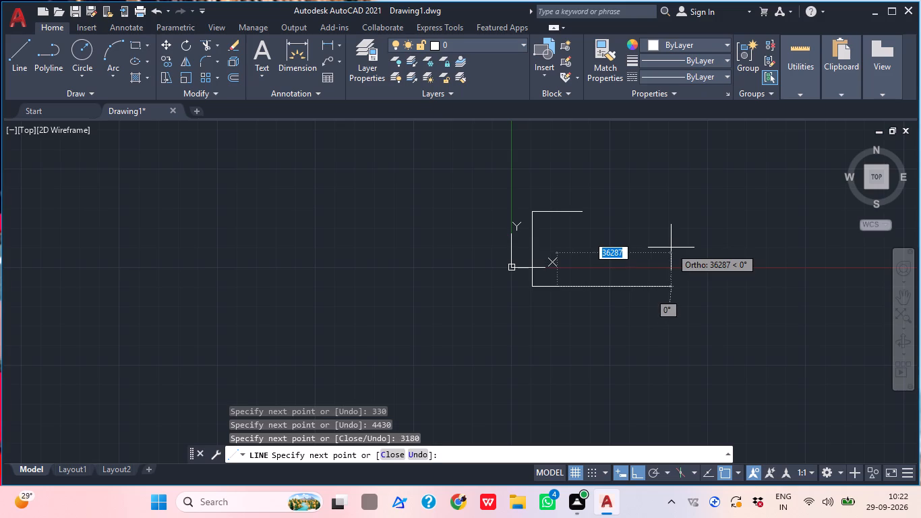
pyautogui.write('1850')
pyautogui.press('Return')
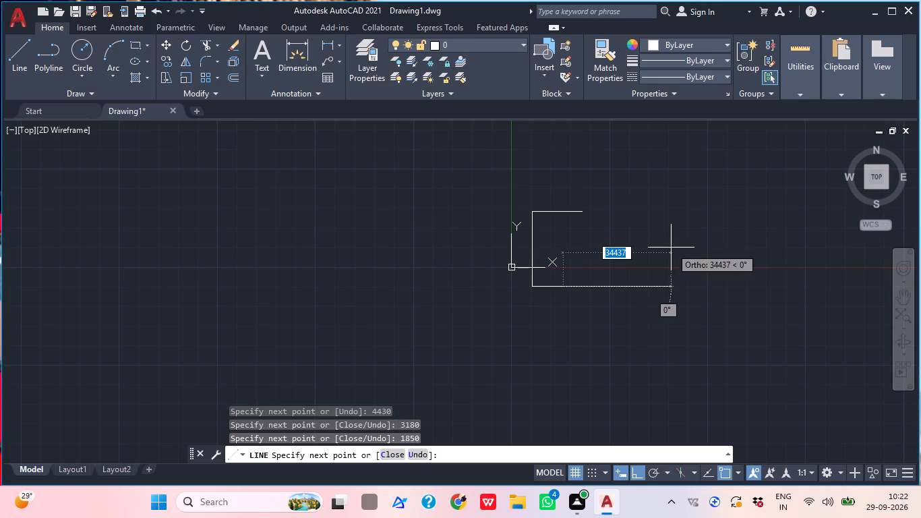
pyautogui.write('13')
pyautogui.write('80')
pyautogui.press('Return')
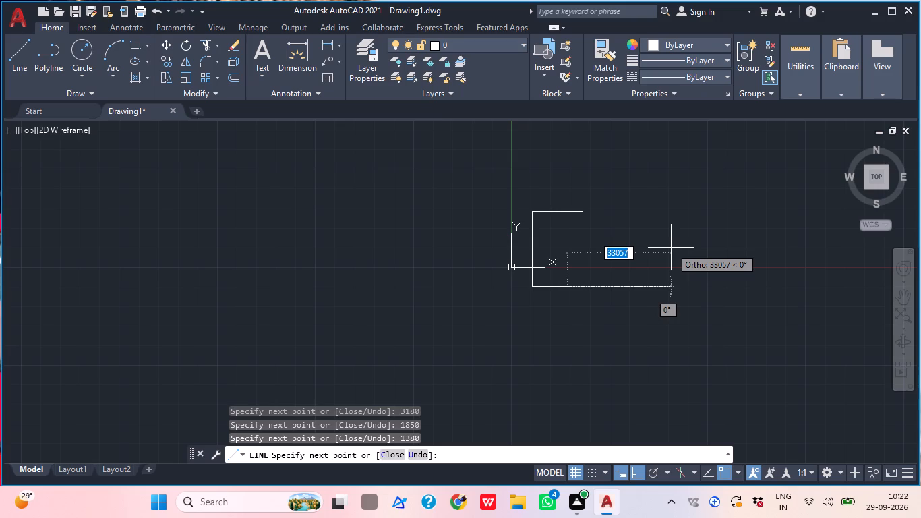
# Add segments of 2000, 1050 and 1680 along positive X to the lower horizontal line and end the line.
pyautogui.write('2000')
pyautogui.press('Return')
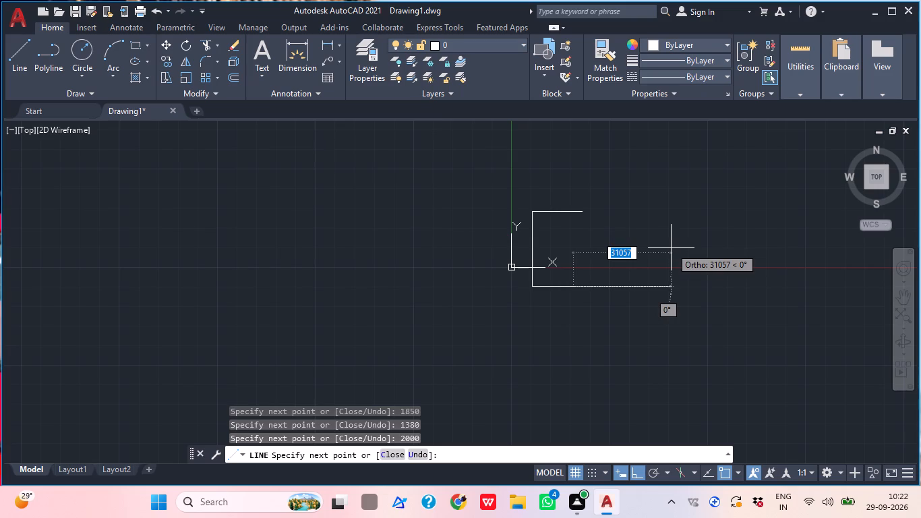
pyautogui.write('10')
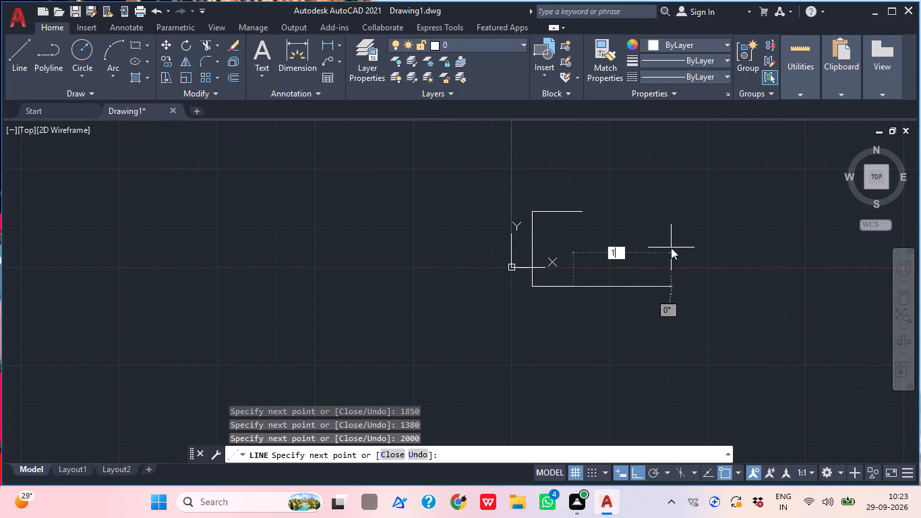
pyautogui.write('59')
pyautogui.press('BackSpace')
pyautogui.press('0')
pyautogui.press('Return')
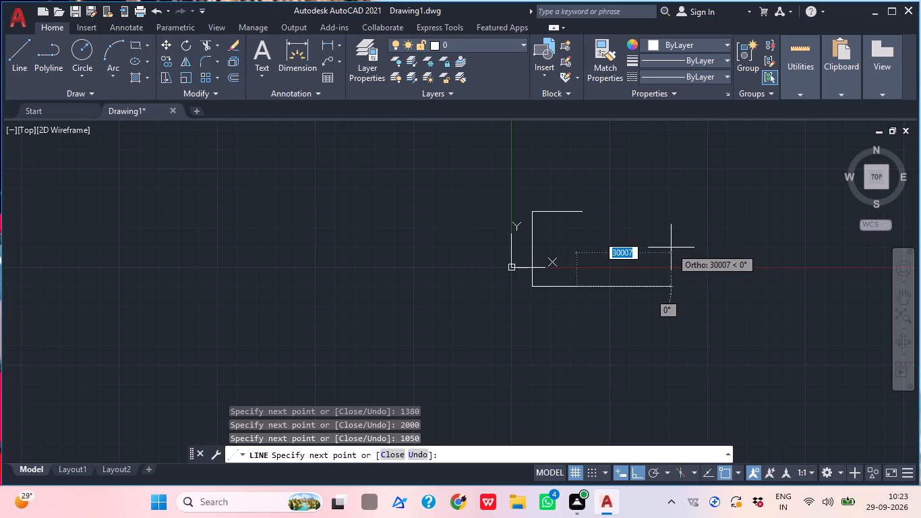
pyautogui.write('1680')
pyautogui.press('Return')
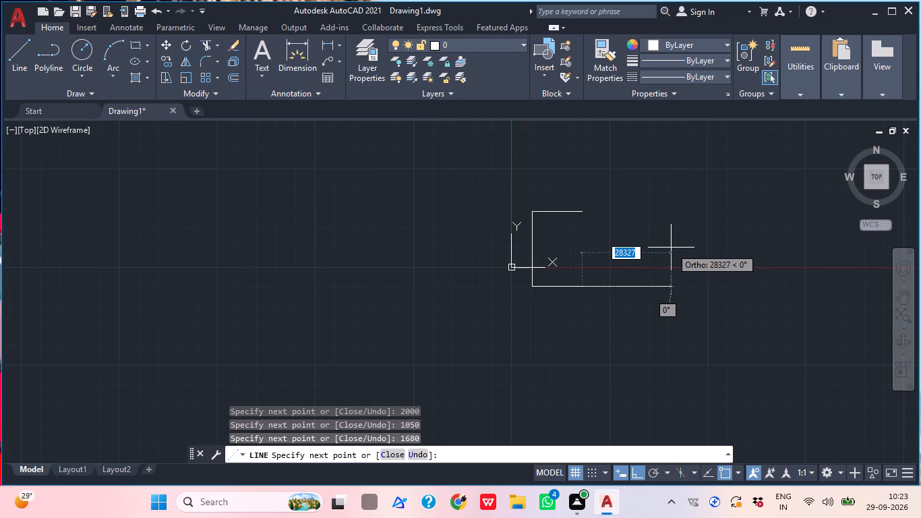
pyautogui.click(605, 270)
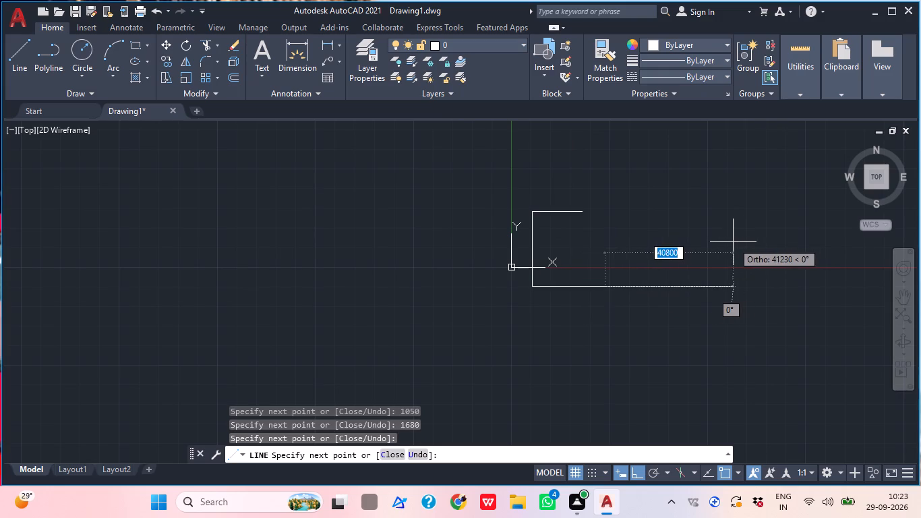
pyautogui.hotkey('ctrl', 'z')
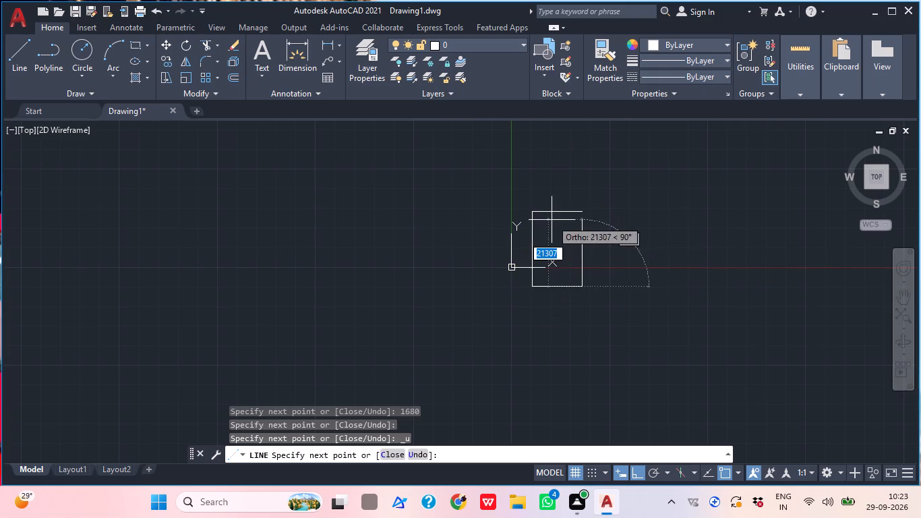
pyautogui.press('Escape')
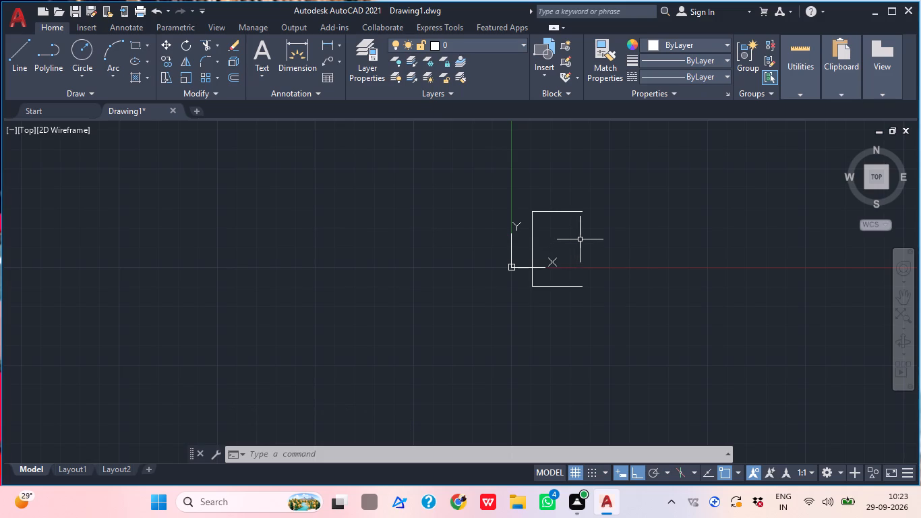
# Start a new line at the right end of the lower horizontal line.
pyautogui.scroll(1, 585, 270)
pyautogui.moveTo(594, 296); pyautogui.dragTo(560, 300, button='middle')
pyautogui.write('l')
pyautogui.press('space')
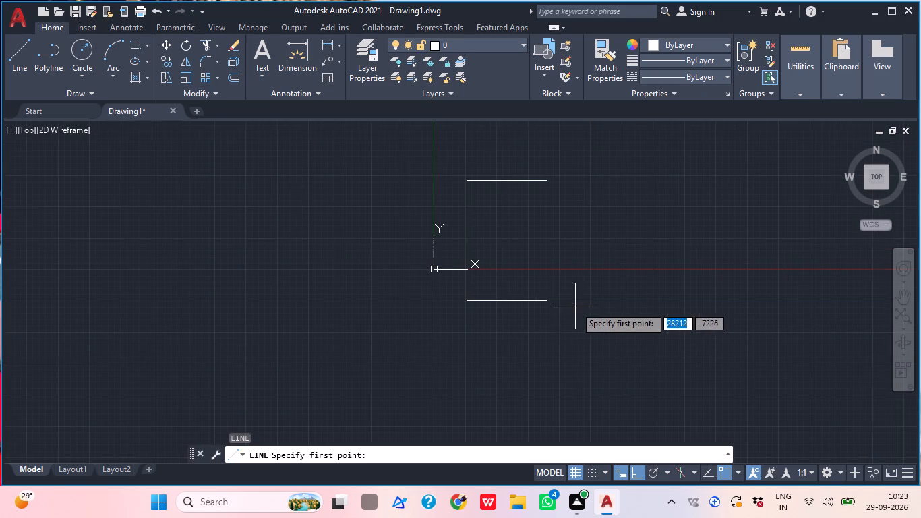
pyautogui.scroll(3, 575, 306)
pyautogui.moveTo(511, 380); pyautogui.dragTo(525, 492, button='middle')
pyautogui.click(471, 401)
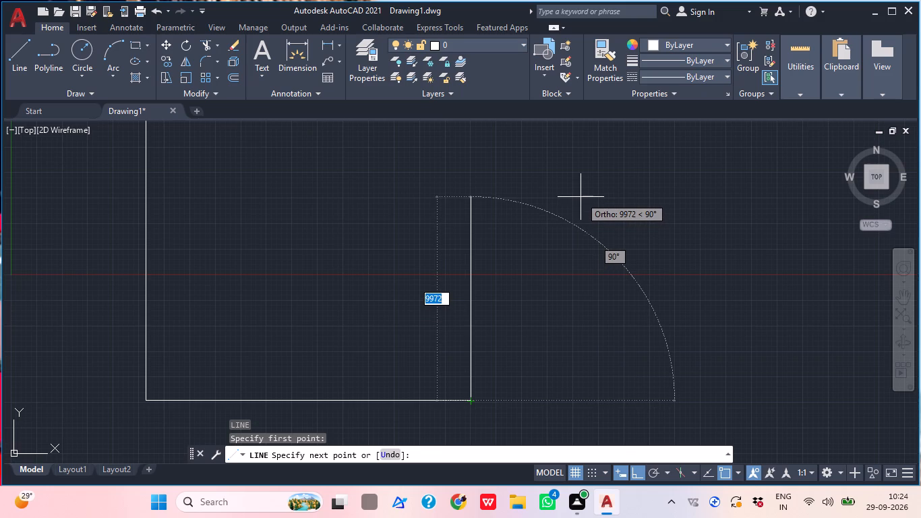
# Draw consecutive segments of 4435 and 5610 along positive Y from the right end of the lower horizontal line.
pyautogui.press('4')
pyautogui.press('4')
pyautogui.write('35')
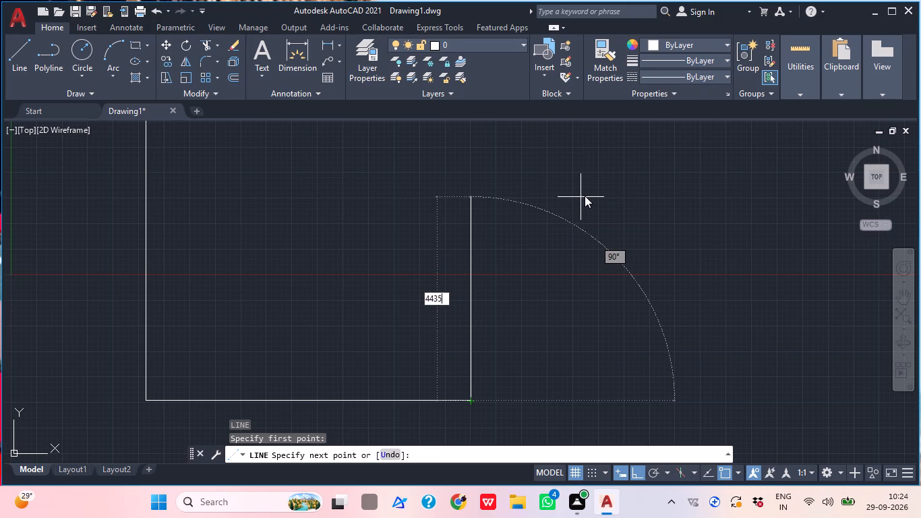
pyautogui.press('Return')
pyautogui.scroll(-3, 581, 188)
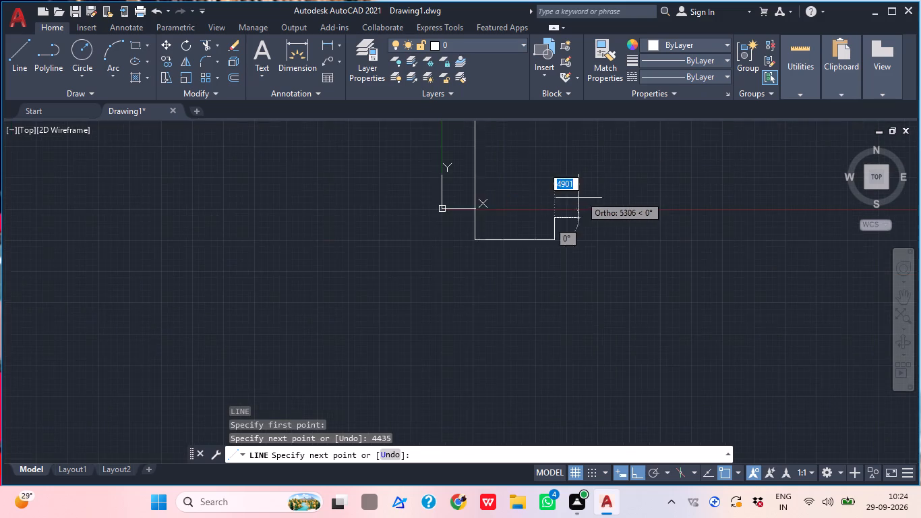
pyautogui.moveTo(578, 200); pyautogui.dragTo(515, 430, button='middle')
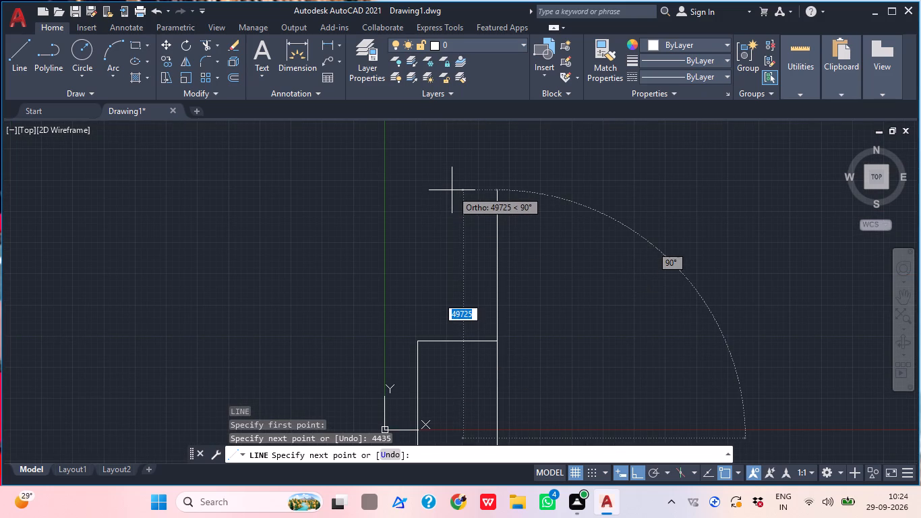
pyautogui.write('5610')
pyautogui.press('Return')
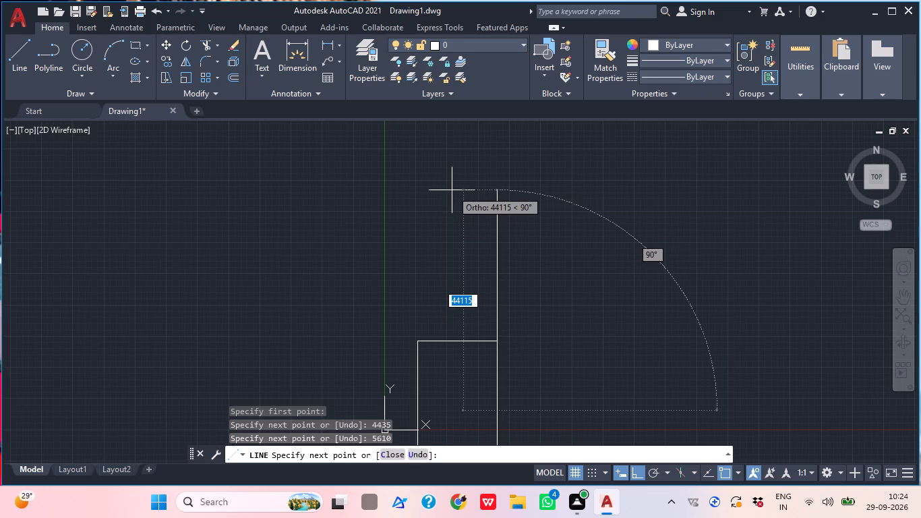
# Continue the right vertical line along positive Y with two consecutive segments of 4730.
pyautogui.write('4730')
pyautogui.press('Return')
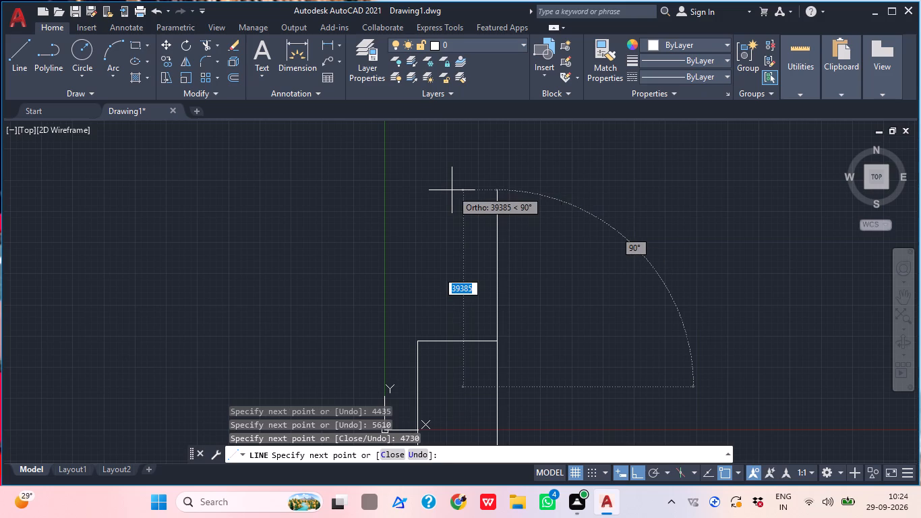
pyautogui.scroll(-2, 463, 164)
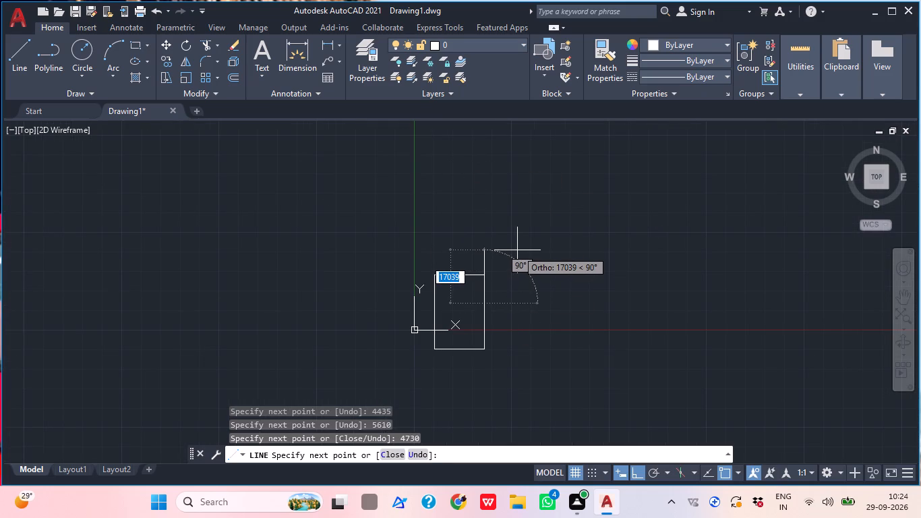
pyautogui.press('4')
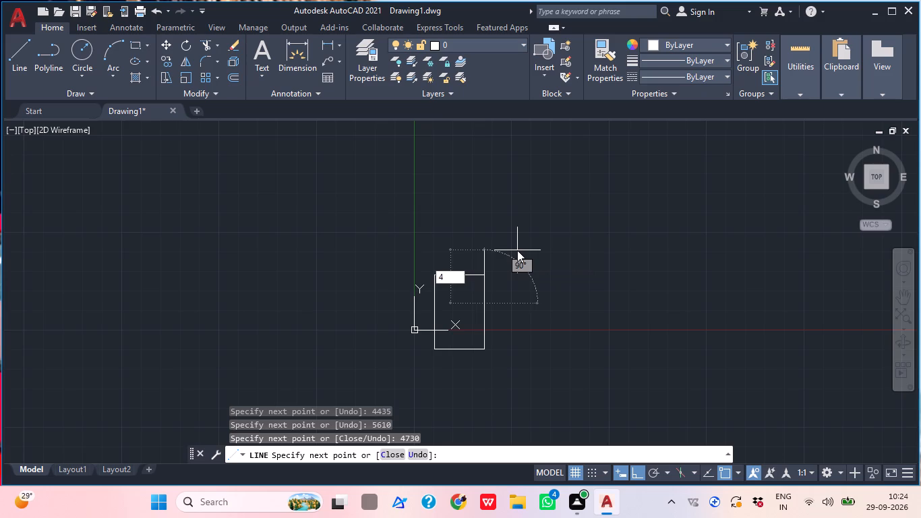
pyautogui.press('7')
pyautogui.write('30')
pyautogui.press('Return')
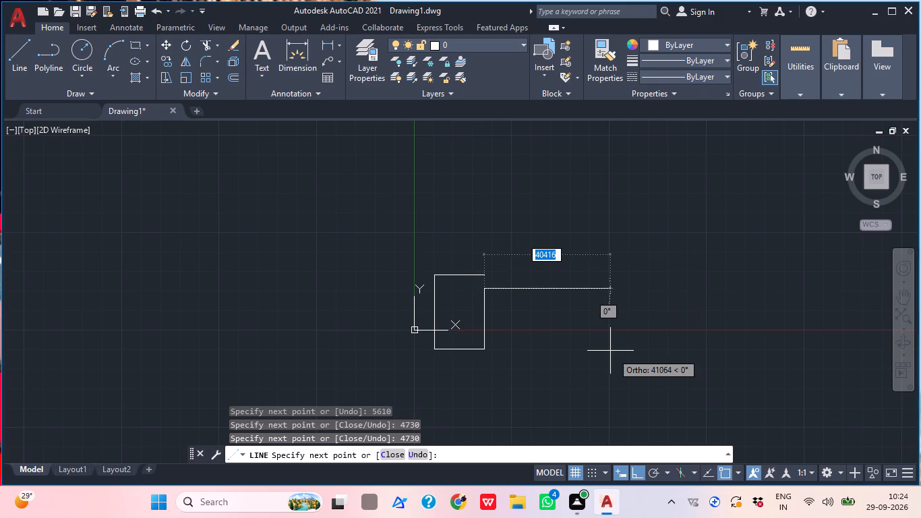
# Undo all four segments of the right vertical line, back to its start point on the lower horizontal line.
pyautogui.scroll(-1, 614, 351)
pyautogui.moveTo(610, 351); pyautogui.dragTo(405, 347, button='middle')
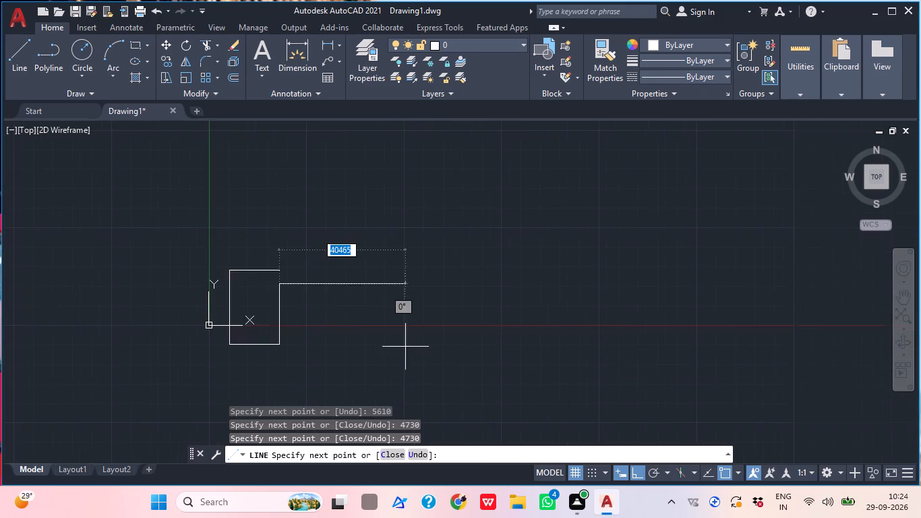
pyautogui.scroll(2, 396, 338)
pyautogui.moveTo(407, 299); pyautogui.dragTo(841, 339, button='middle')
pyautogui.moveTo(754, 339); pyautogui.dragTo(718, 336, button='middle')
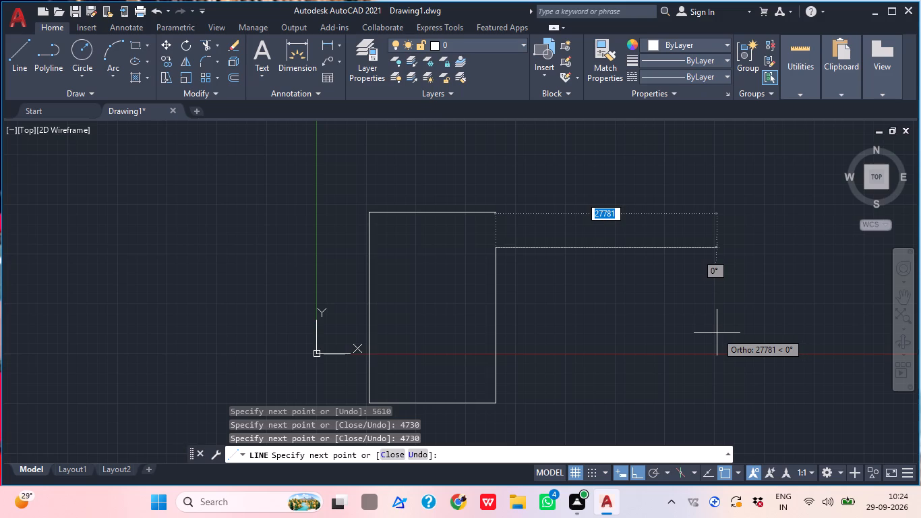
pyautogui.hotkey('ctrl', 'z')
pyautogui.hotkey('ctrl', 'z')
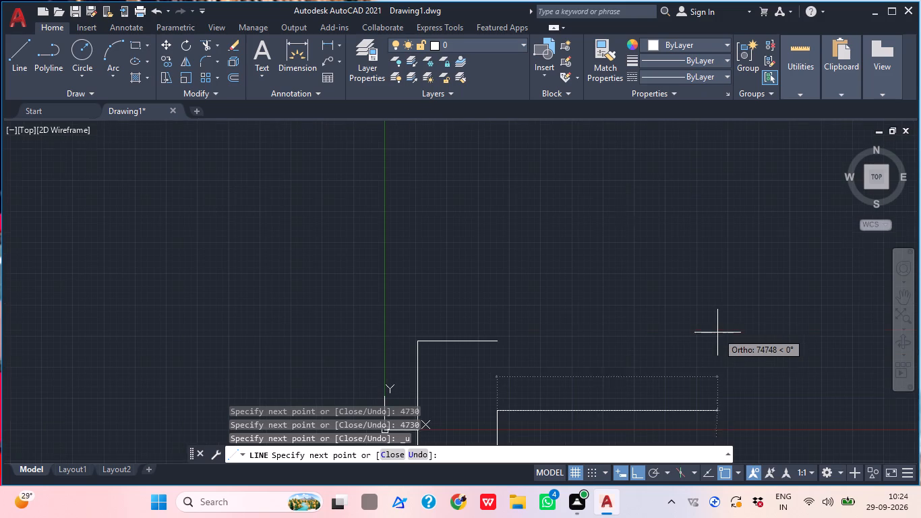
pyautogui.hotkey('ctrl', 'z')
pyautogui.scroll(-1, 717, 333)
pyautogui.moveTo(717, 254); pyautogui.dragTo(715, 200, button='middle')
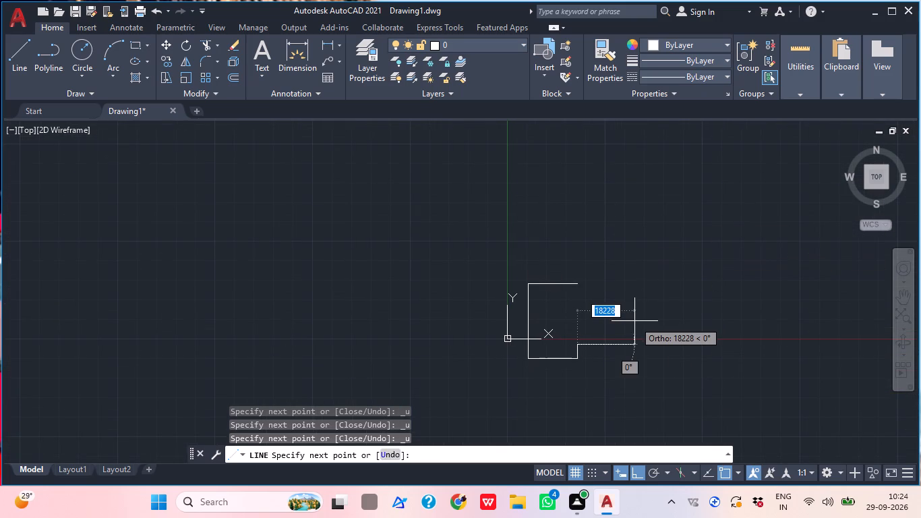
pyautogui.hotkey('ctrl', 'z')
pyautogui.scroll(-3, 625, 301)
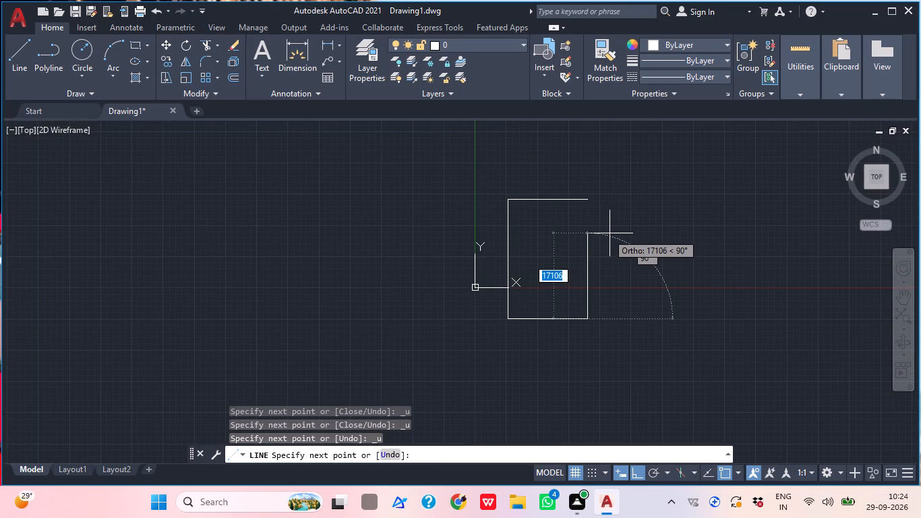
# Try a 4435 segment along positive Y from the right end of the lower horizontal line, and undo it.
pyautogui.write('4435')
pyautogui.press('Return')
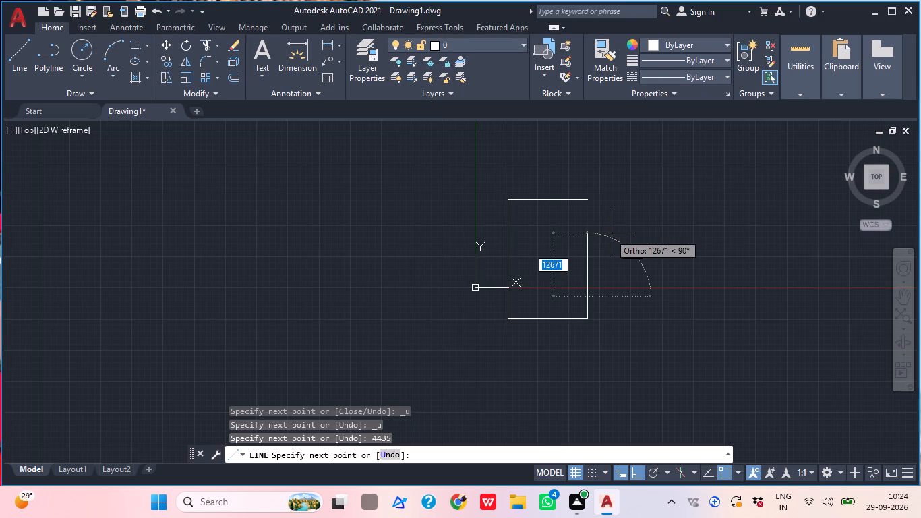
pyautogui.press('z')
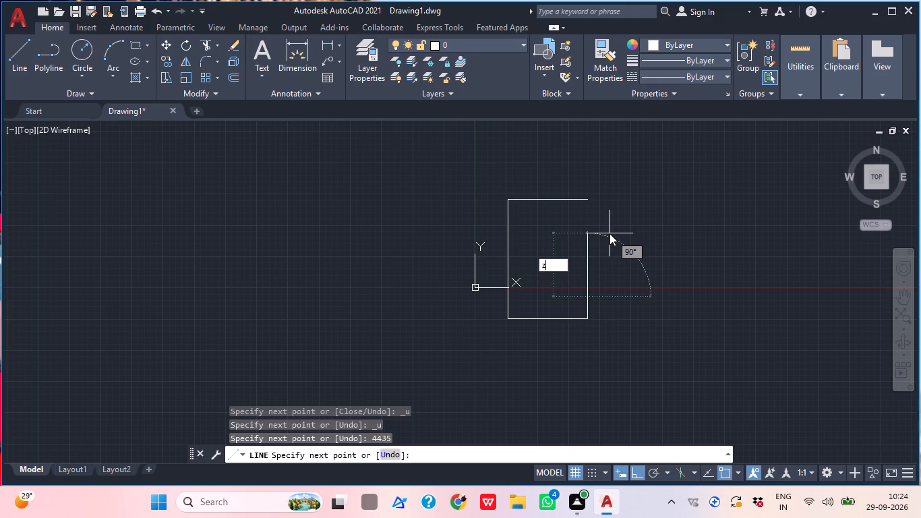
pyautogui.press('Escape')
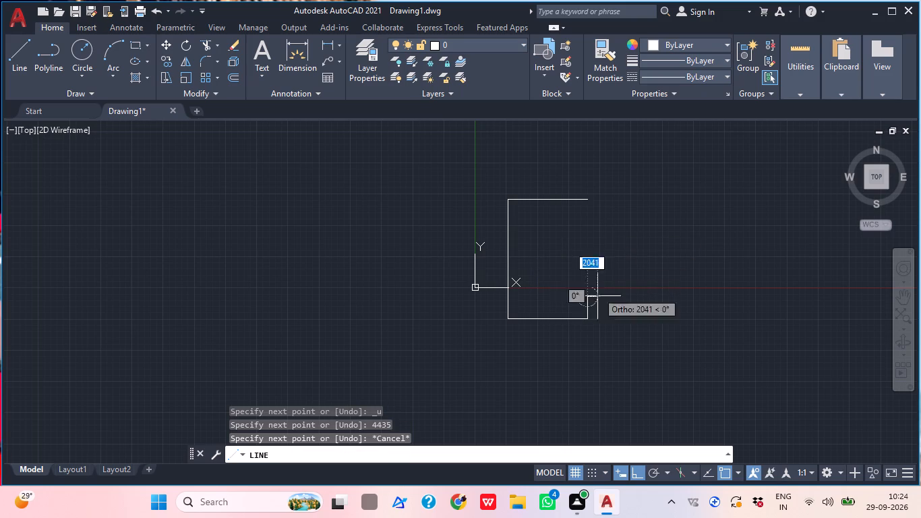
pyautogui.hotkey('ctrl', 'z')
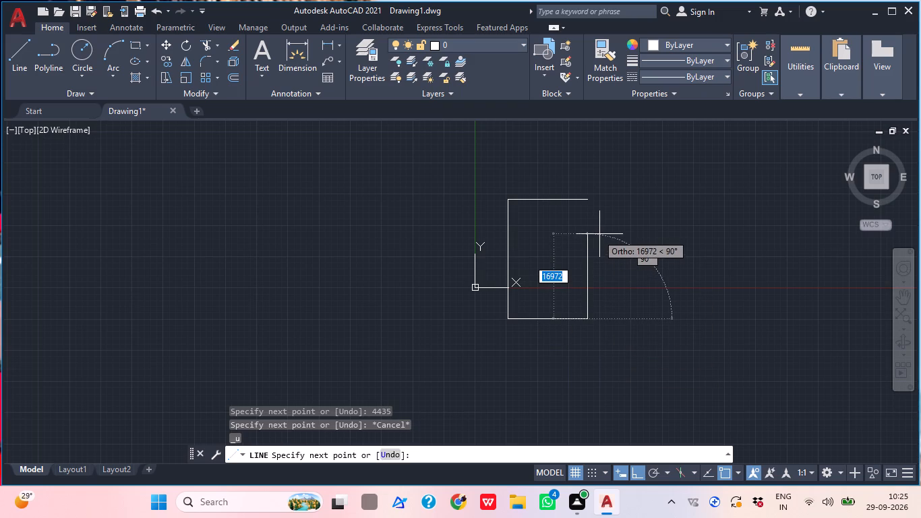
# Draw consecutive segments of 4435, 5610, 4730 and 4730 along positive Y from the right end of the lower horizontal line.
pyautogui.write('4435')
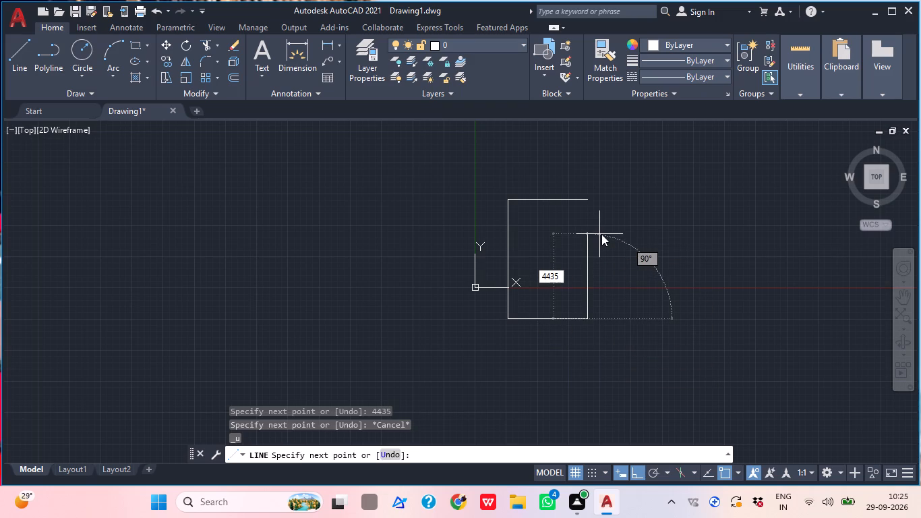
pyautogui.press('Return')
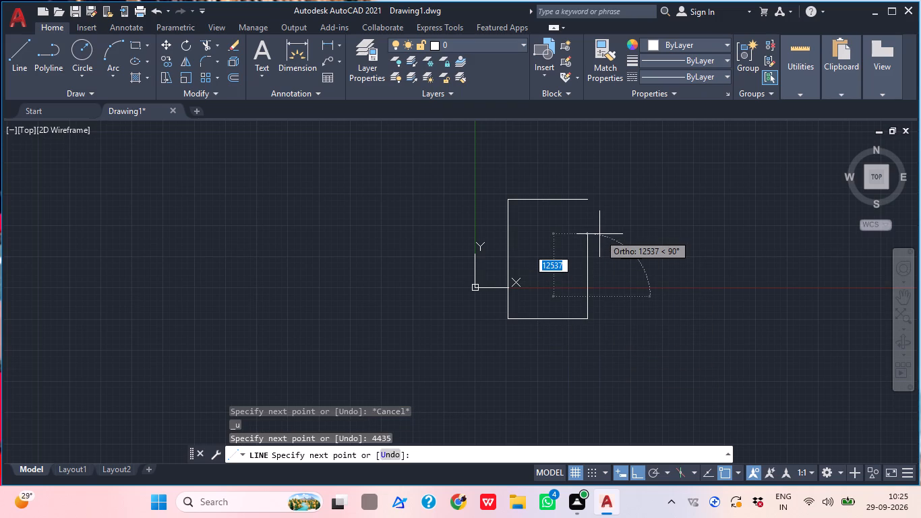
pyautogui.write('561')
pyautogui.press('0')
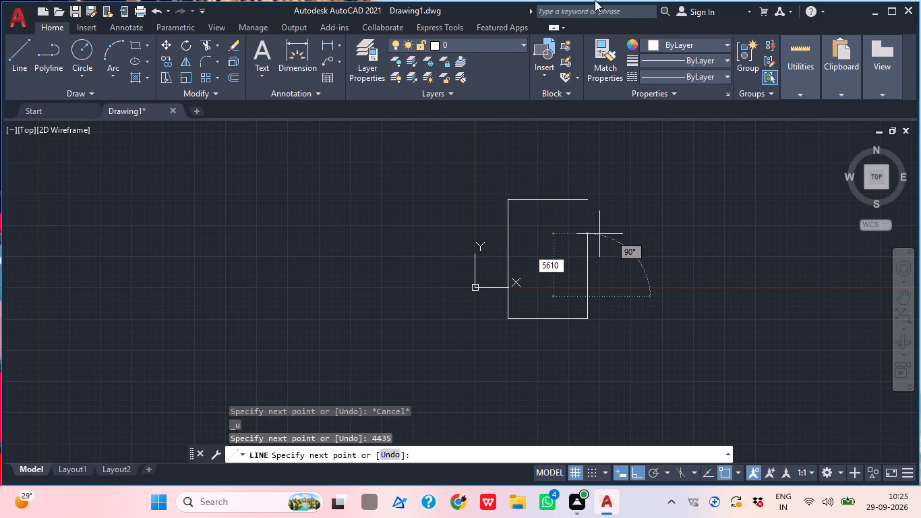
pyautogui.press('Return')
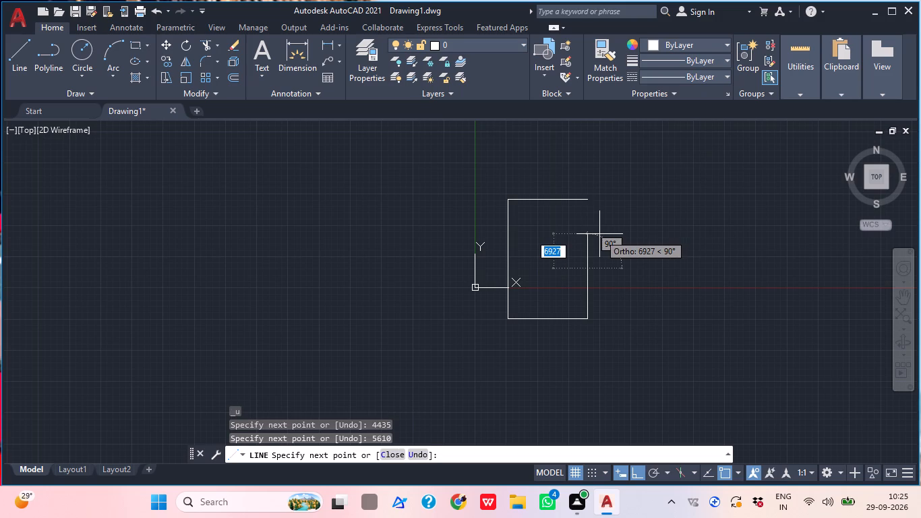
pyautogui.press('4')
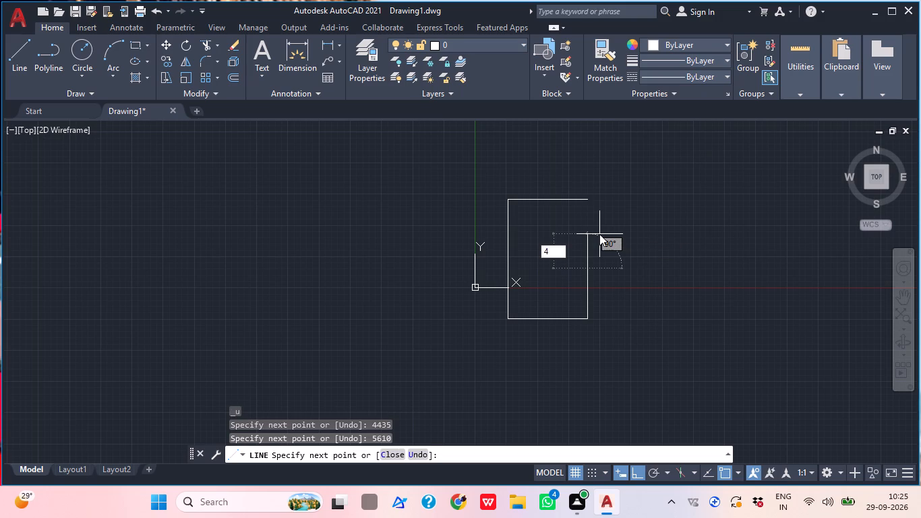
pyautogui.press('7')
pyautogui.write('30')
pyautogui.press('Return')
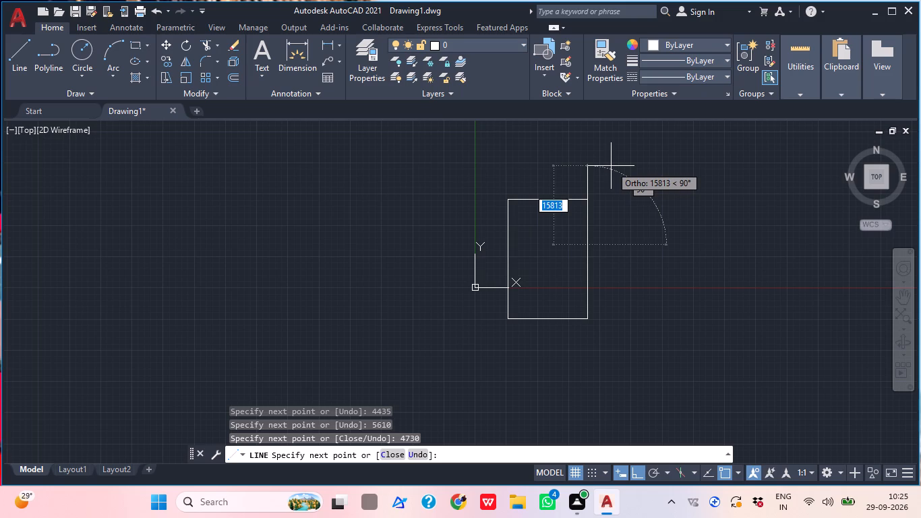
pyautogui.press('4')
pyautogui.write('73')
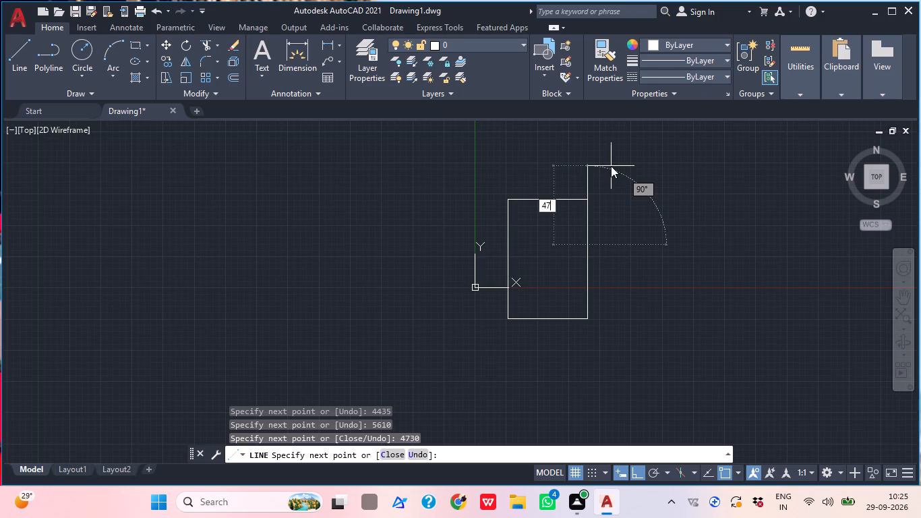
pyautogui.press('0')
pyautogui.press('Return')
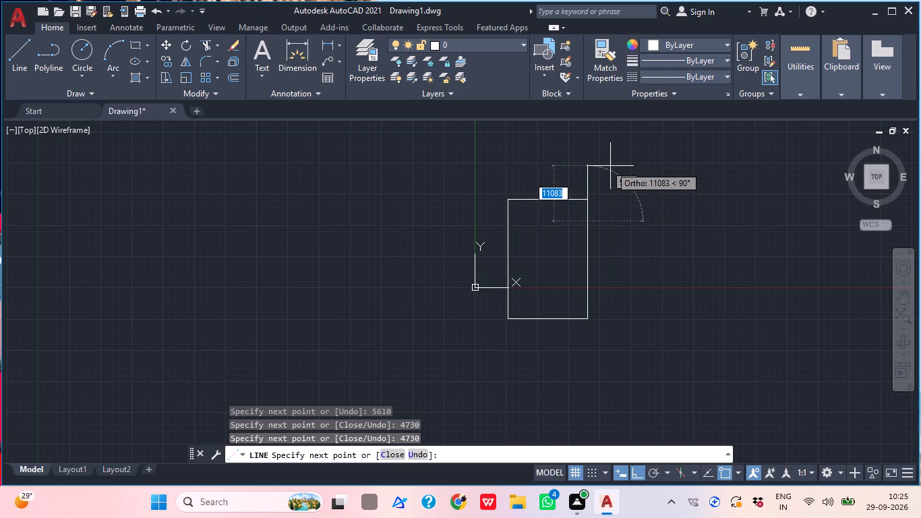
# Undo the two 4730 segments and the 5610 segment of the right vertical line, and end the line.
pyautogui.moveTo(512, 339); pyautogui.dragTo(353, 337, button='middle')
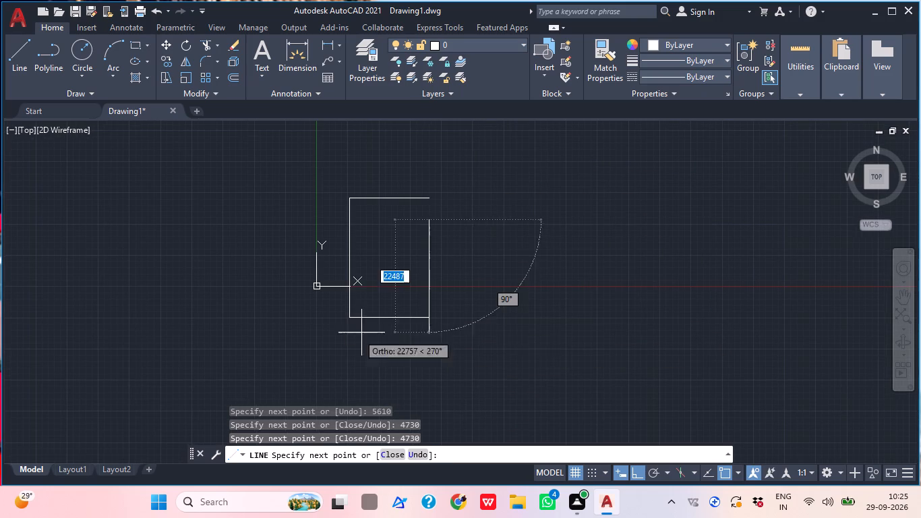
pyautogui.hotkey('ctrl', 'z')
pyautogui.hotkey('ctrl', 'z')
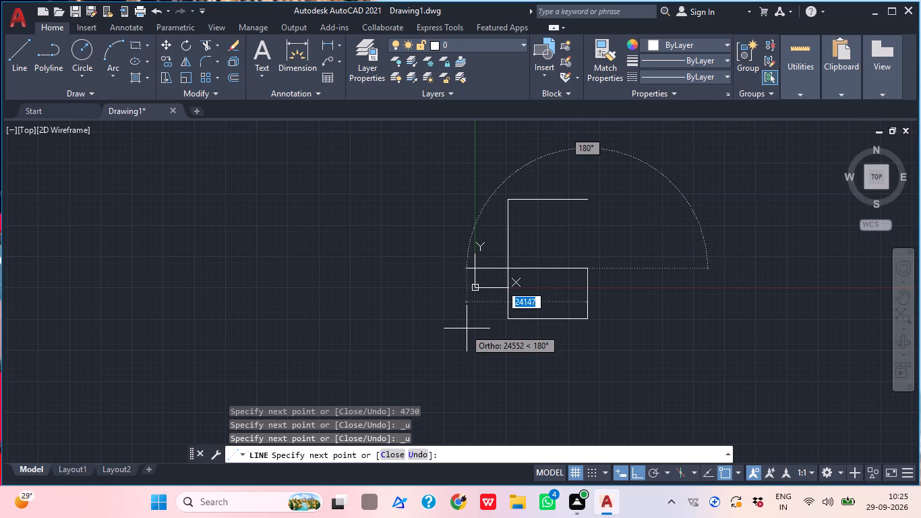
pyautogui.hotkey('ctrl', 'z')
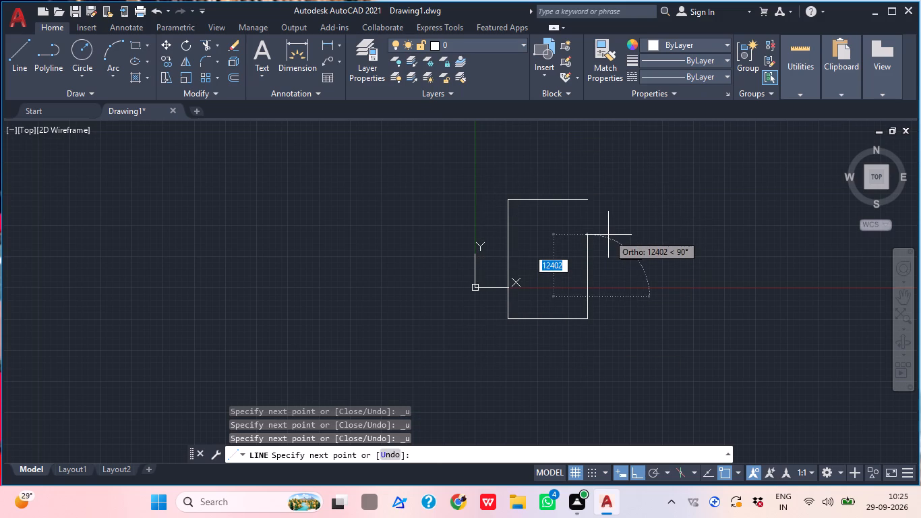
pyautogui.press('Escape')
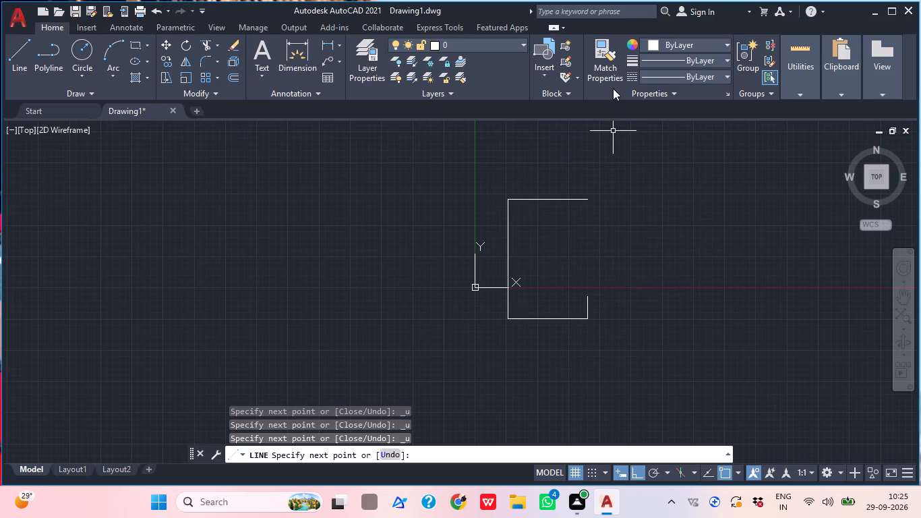
# Undo the remaining right segment, the lower horizontal line and the left vertical line, back to only the upper horizontal line.
pyautogui.hotkey('ctrl', 'z')
pyautogui.hotkey('ctrl', 'z')
pyautogui.hotkey('ctrl', 'z')
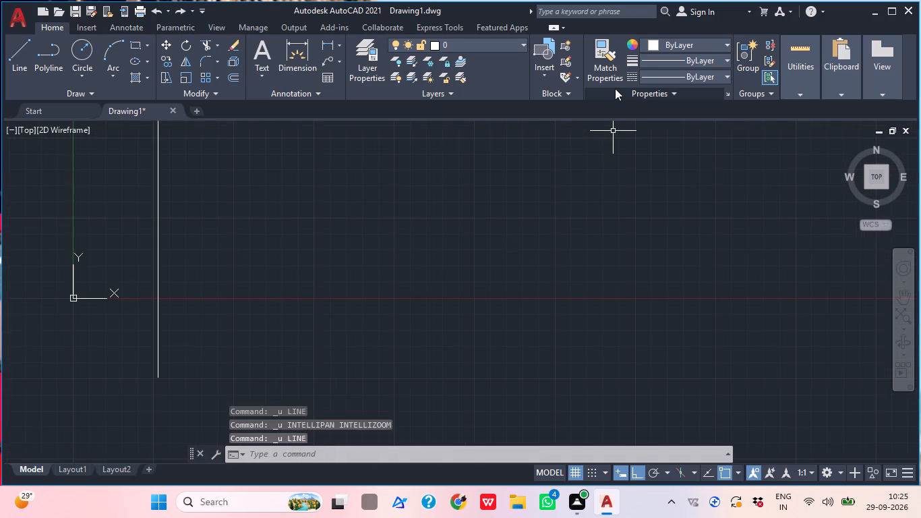
pyautogui.hotkey('ctrl', 'z')
pyautogui.hotkey('ctrl', 'z')
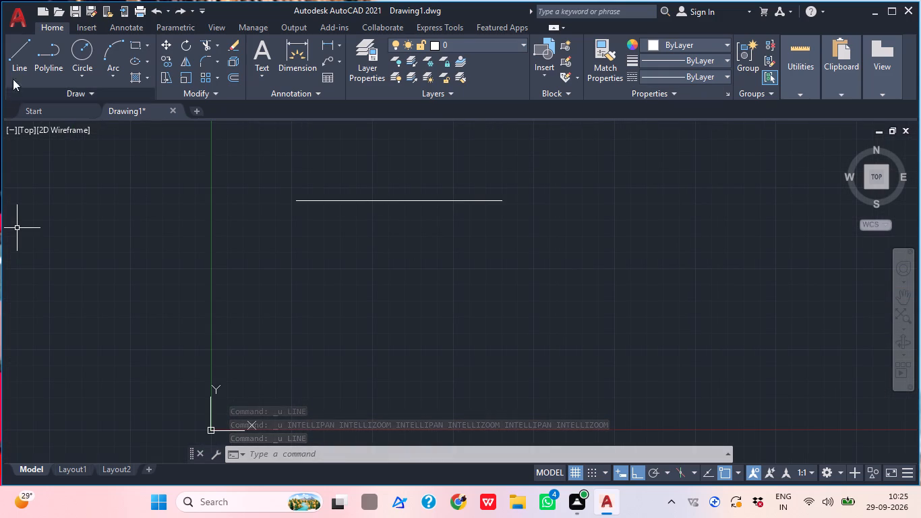
# Start a new line at the left end of the upper horizontal line.
pyautogui.click(22, 45)
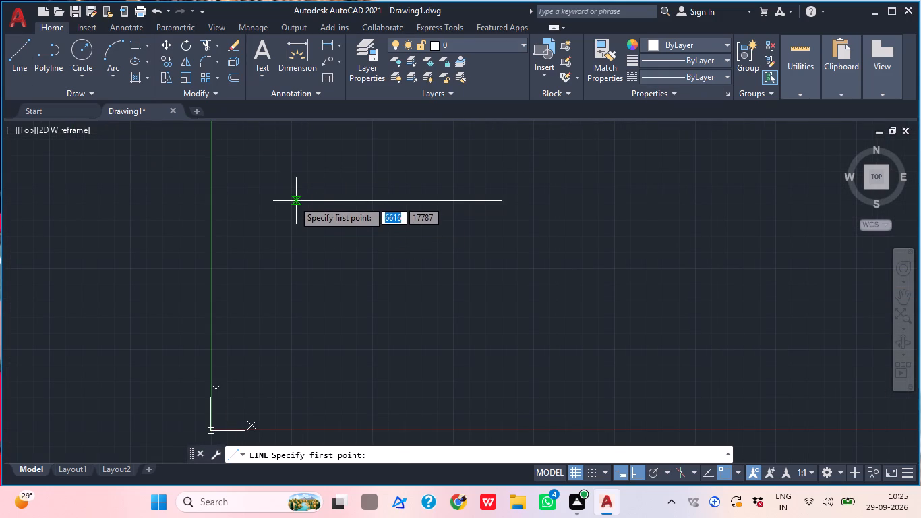
pyautogui.click(291, 200)
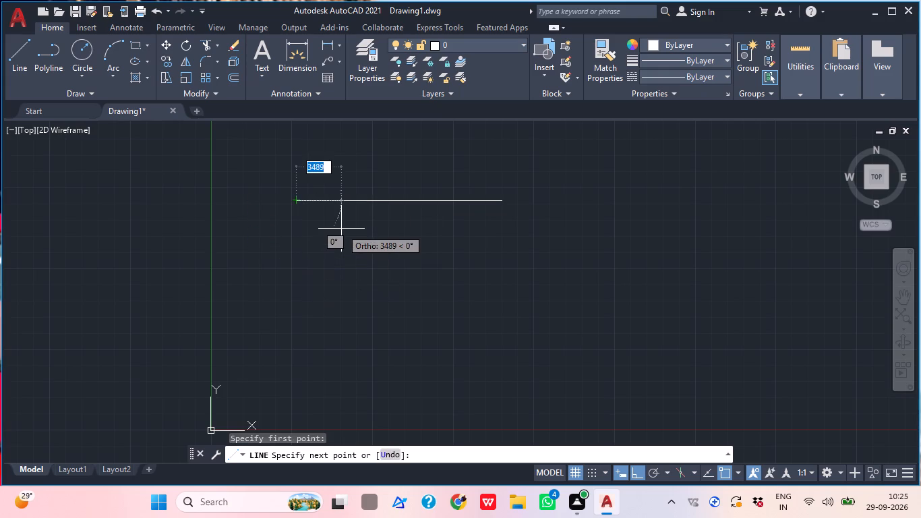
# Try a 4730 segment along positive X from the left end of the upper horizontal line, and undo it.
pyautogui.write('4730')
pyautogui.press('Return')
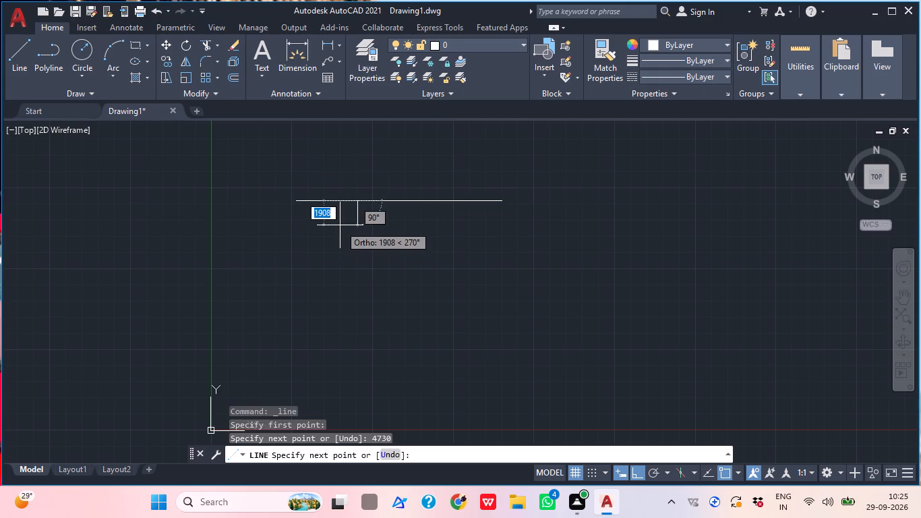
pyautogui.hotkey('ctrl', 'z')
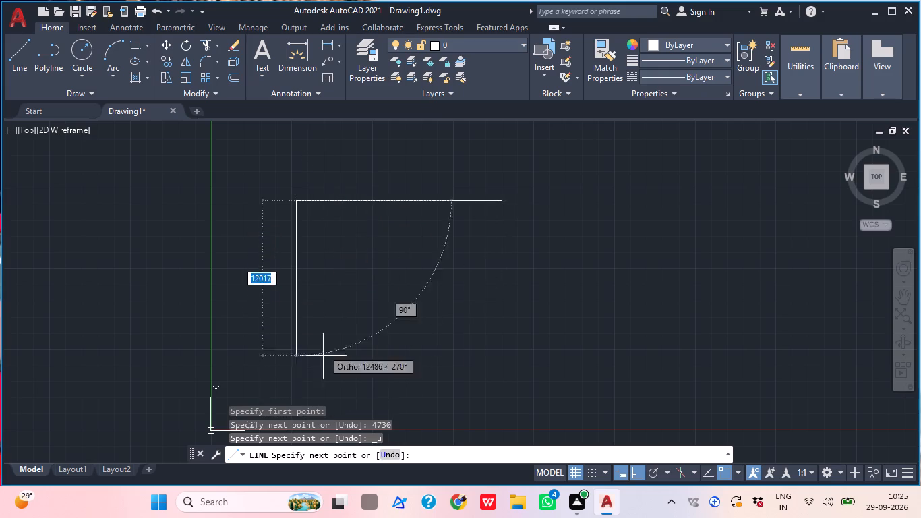
# Draw consecutive segments of 4730, 4730, 5610 and 4435 along negative Y from the left end of the upper horizontal line.
pyautogui.scroll(-3, 323, 311)
pyautogui.press('4')
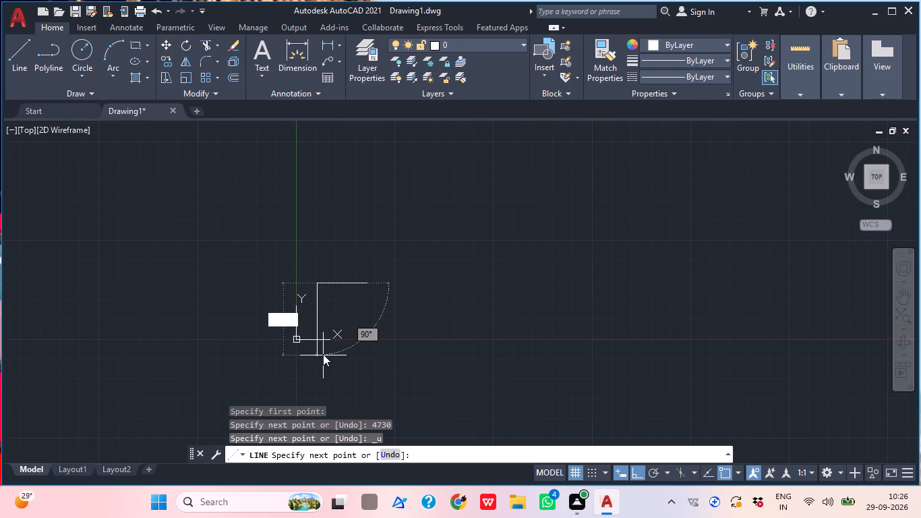
pyautogui.write('730')
pyautogui.press('space')
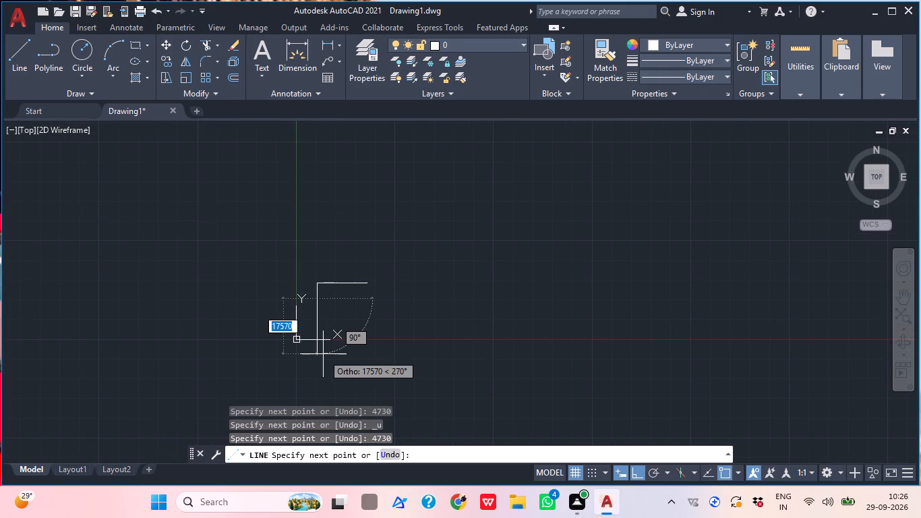
pyautogui.write('4730')
pyautogui.press('space')
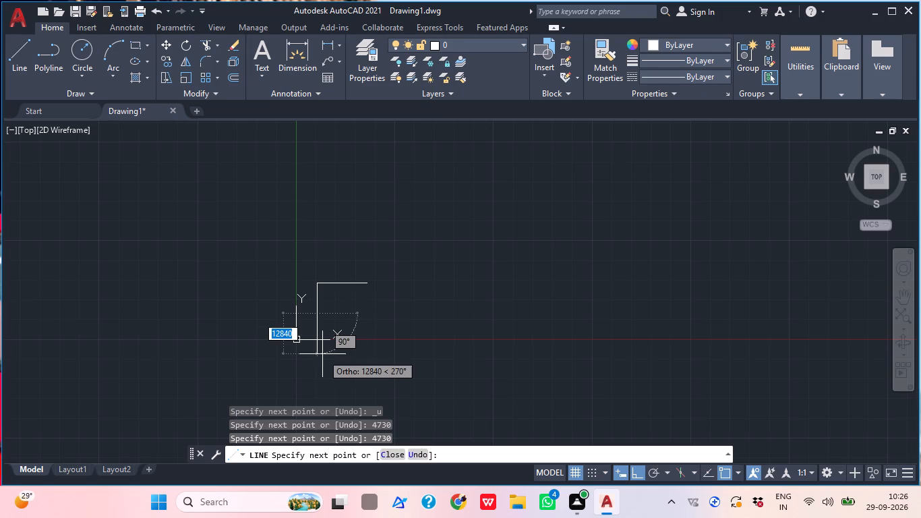
pyautogui.write('5610')
pyautogui.press('space')
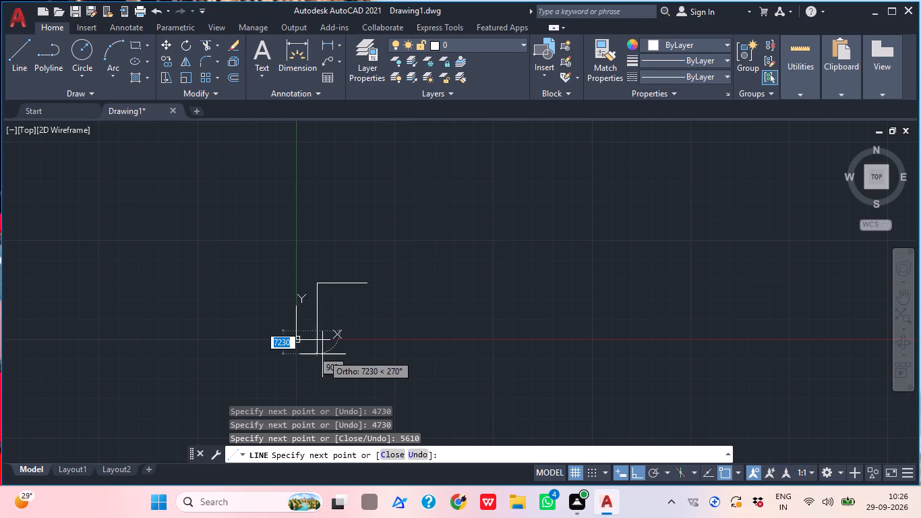
pyautogui.write('4435')
pyautogui.hotkey('shift', 'Return')
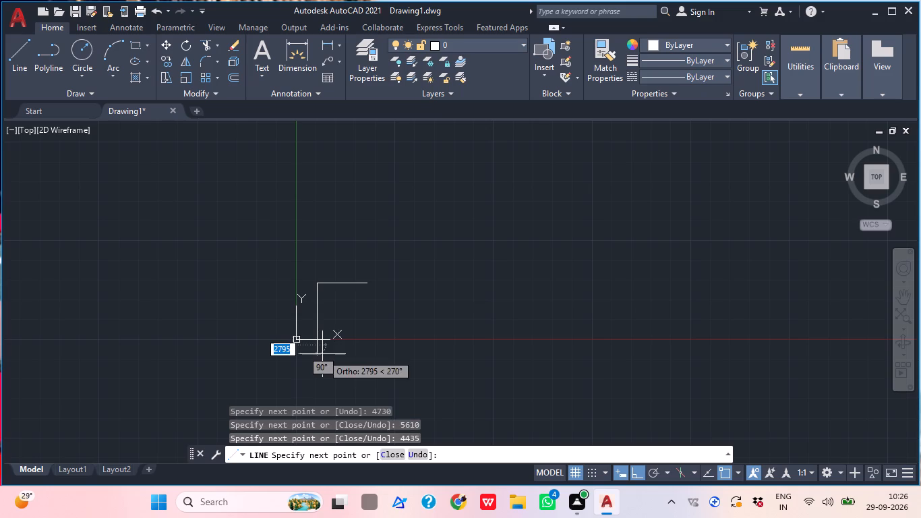
# Continue the line along positive X from the left vertical line's lower end with consecutive segments of 330, 4430 and 3180.
pyautogui.scroll(1, 388, 347)
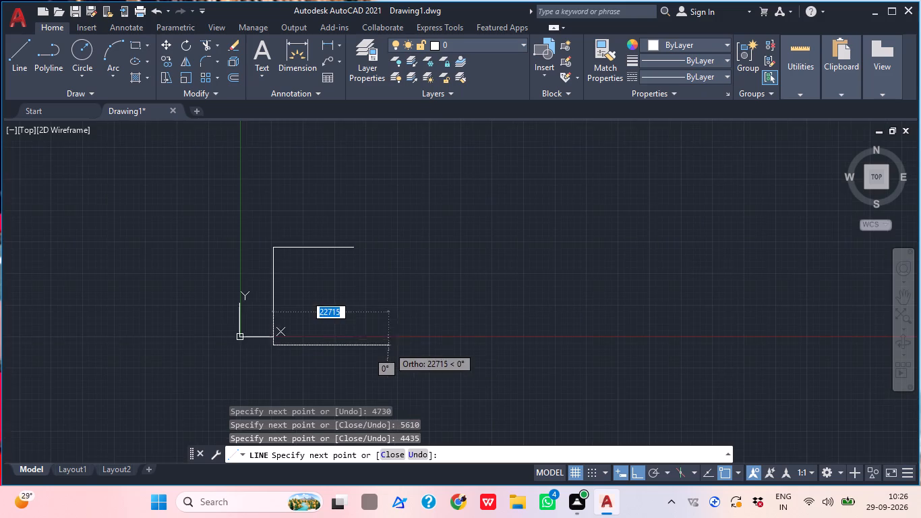
pyautogui.scroll(2, 363, 339)
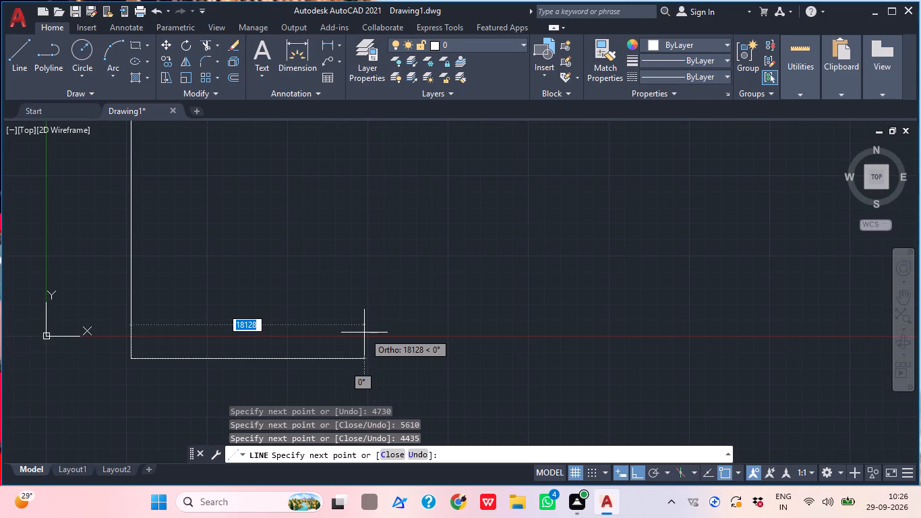
pyautogui.write('330')
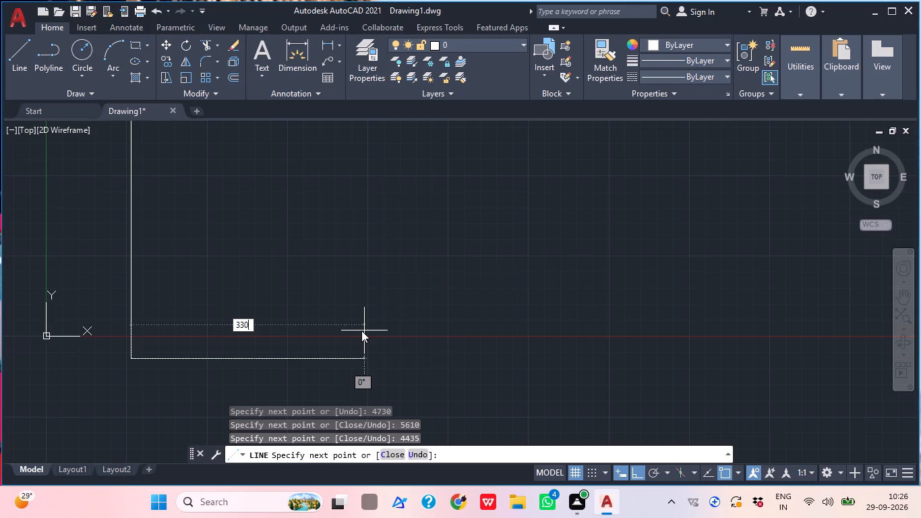
pyautogui.press('Return')
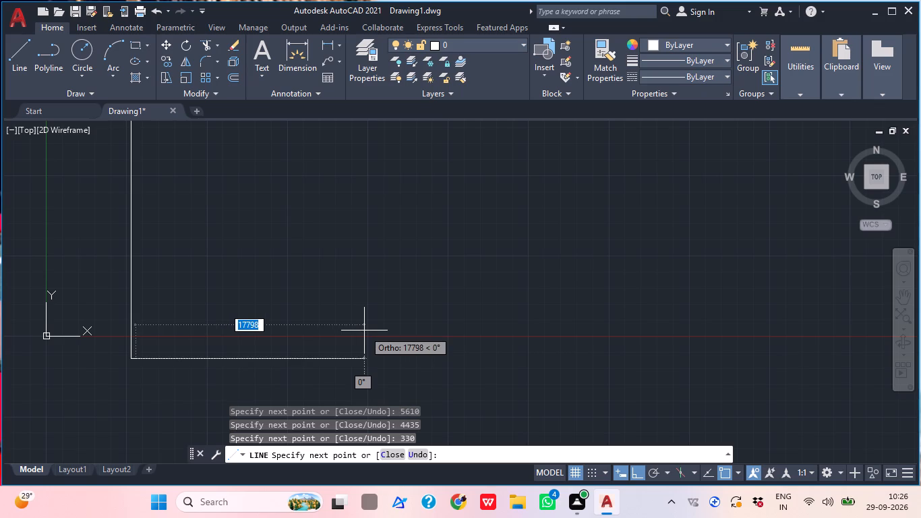
pyautogui.write('4430')
pyautogui.press('Return')
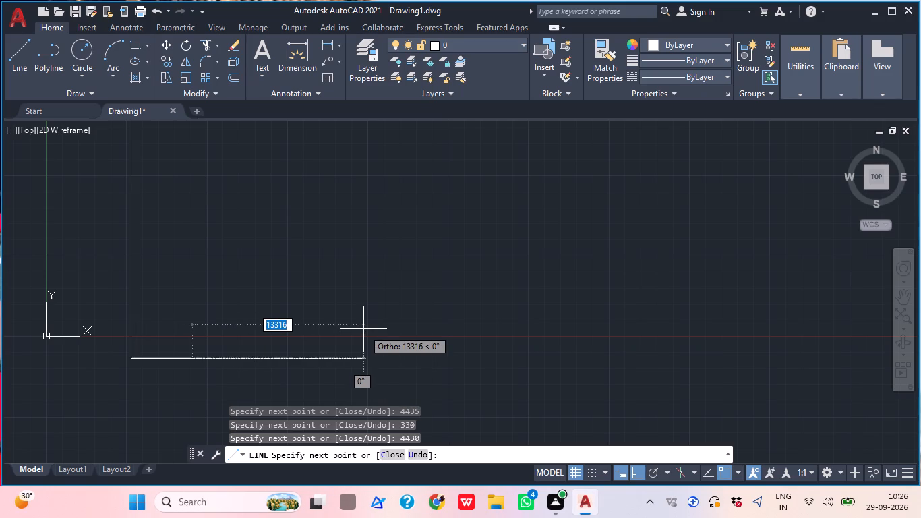
pyautogui.press('3')
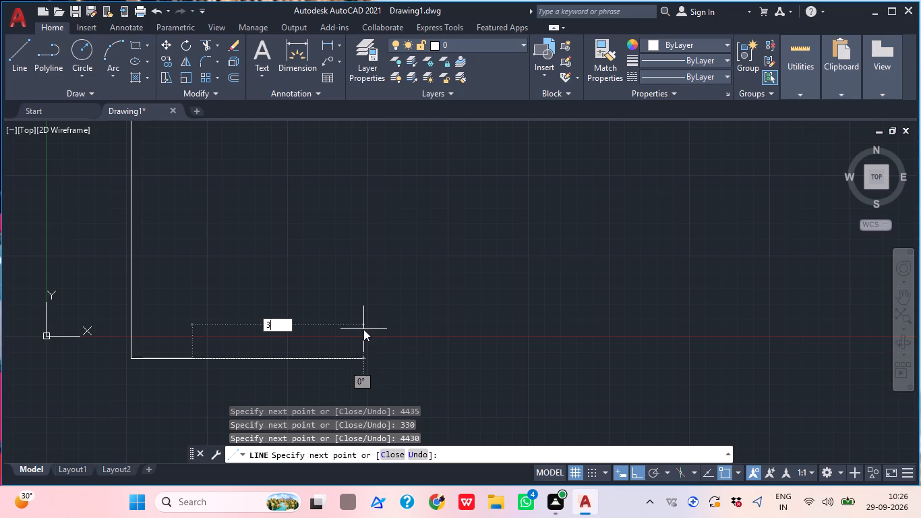
pyautogui.write('18')
pyautogui.press('0')
pyautogui.press('Return')
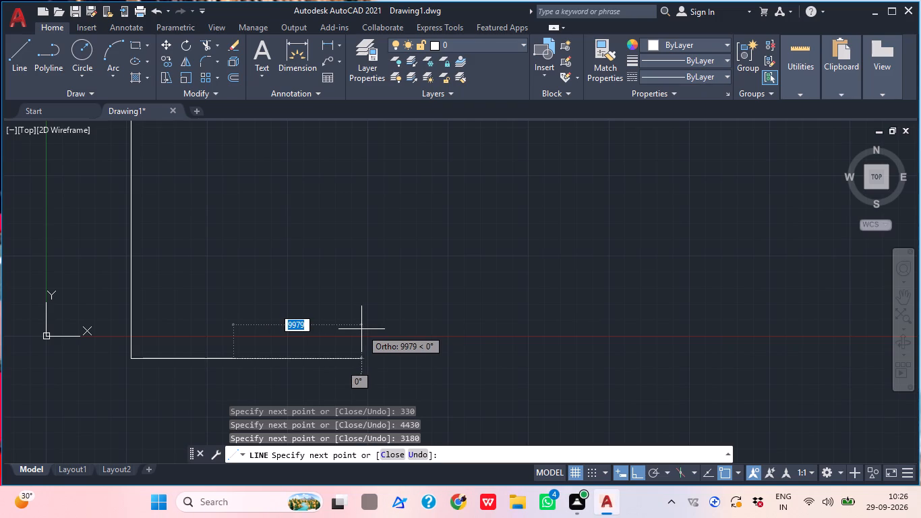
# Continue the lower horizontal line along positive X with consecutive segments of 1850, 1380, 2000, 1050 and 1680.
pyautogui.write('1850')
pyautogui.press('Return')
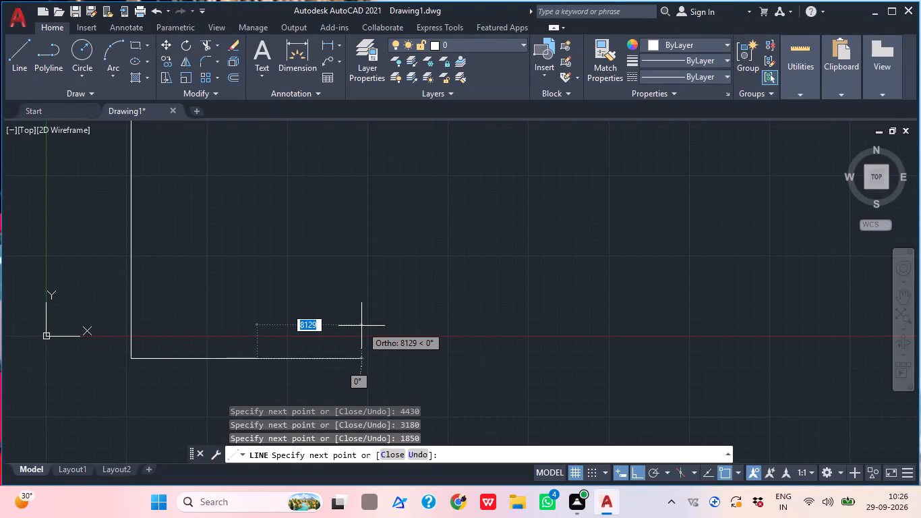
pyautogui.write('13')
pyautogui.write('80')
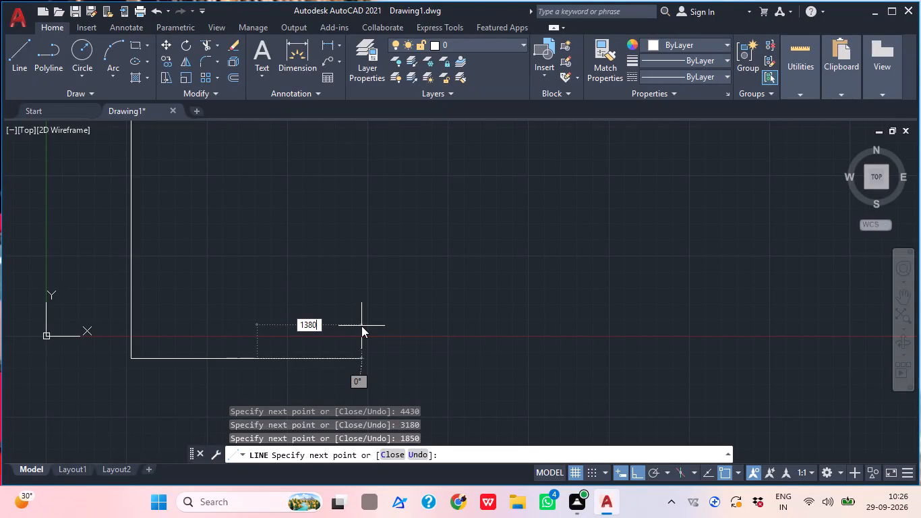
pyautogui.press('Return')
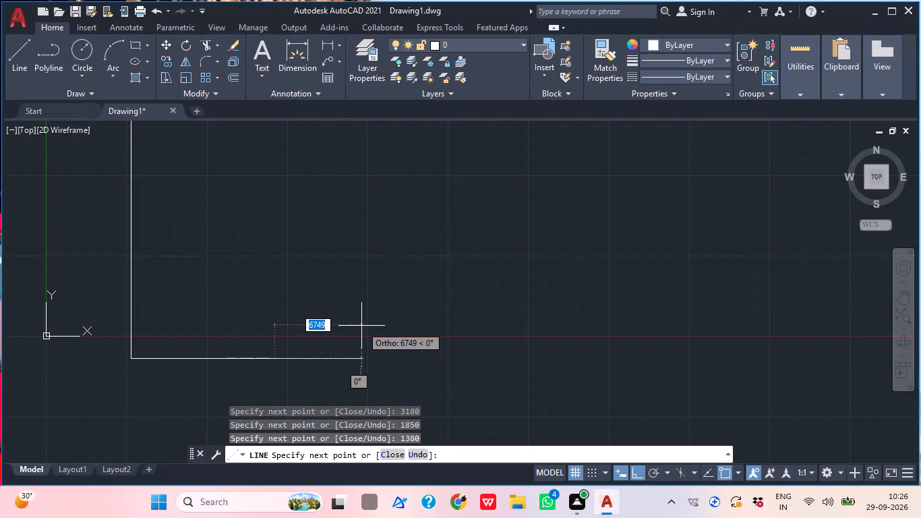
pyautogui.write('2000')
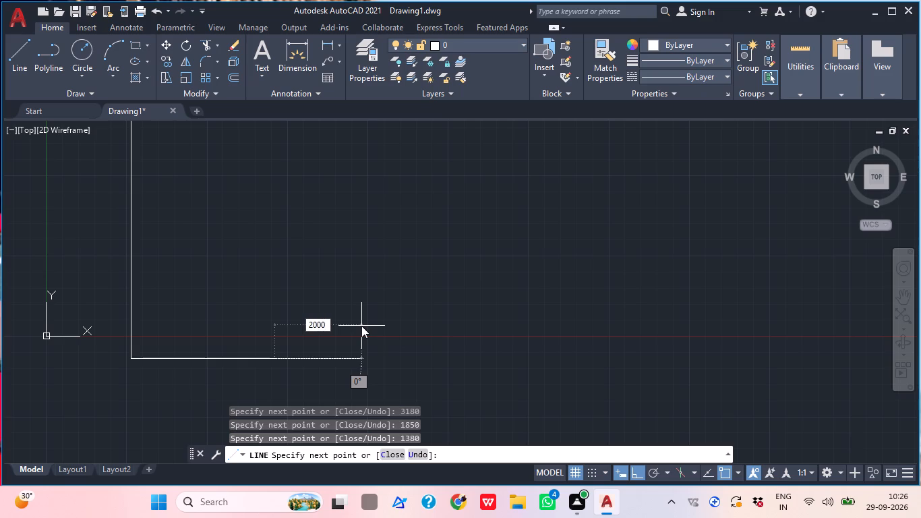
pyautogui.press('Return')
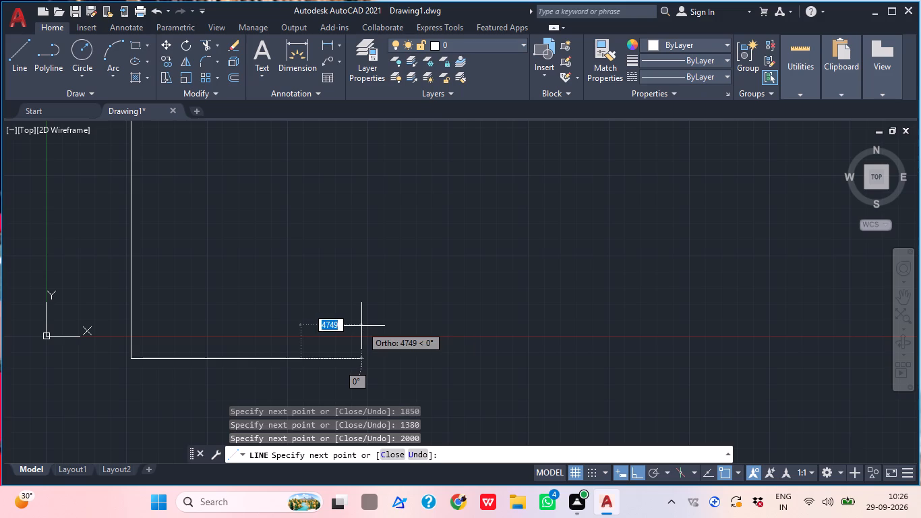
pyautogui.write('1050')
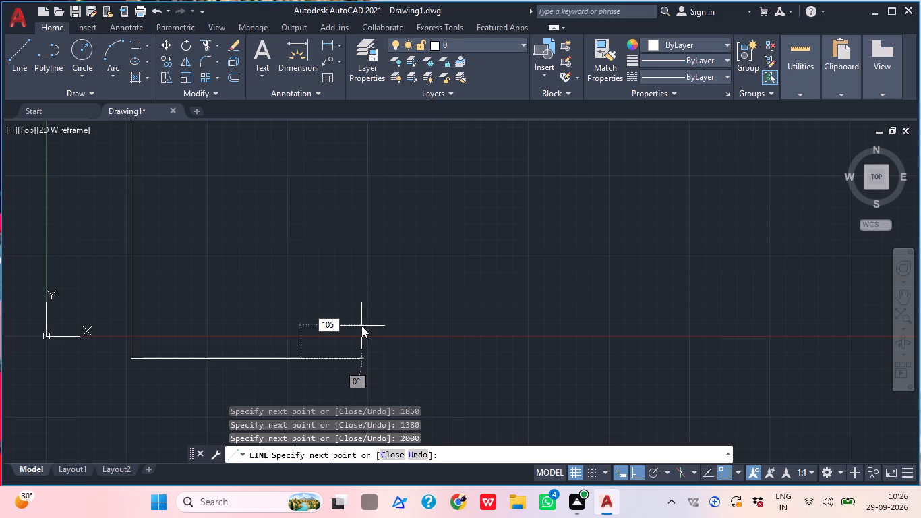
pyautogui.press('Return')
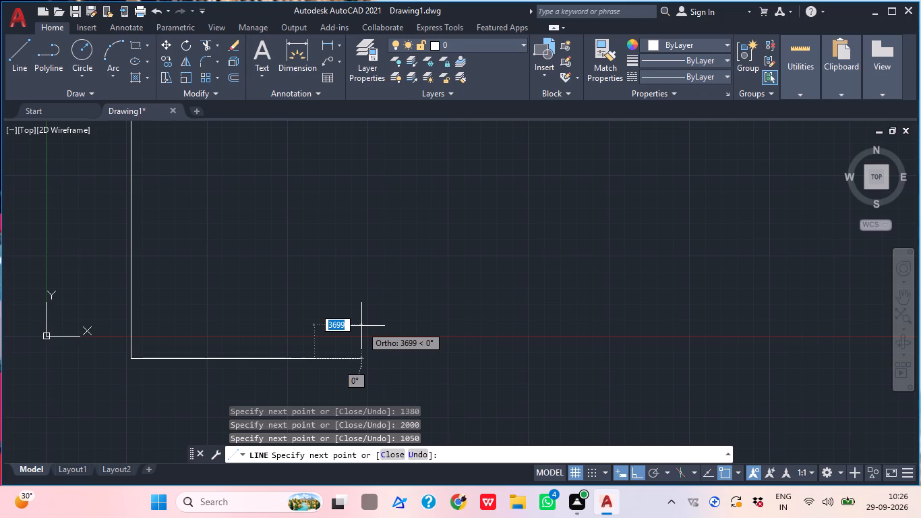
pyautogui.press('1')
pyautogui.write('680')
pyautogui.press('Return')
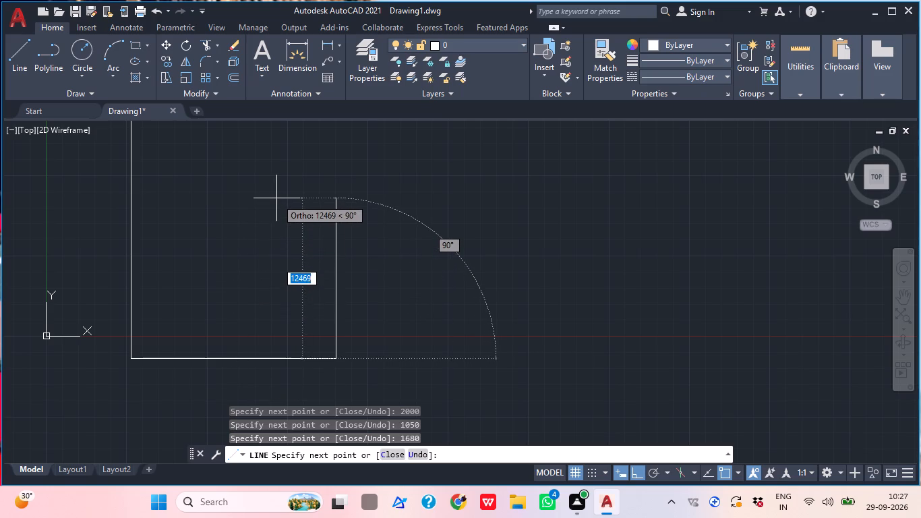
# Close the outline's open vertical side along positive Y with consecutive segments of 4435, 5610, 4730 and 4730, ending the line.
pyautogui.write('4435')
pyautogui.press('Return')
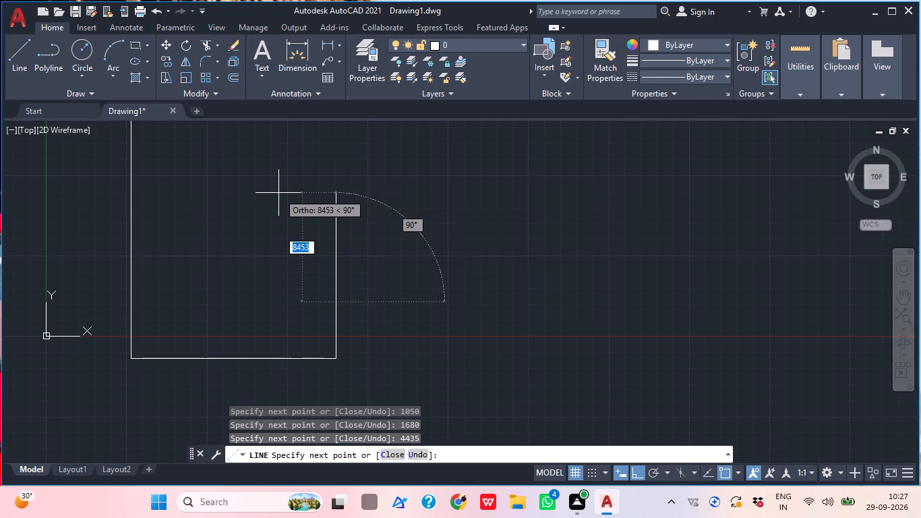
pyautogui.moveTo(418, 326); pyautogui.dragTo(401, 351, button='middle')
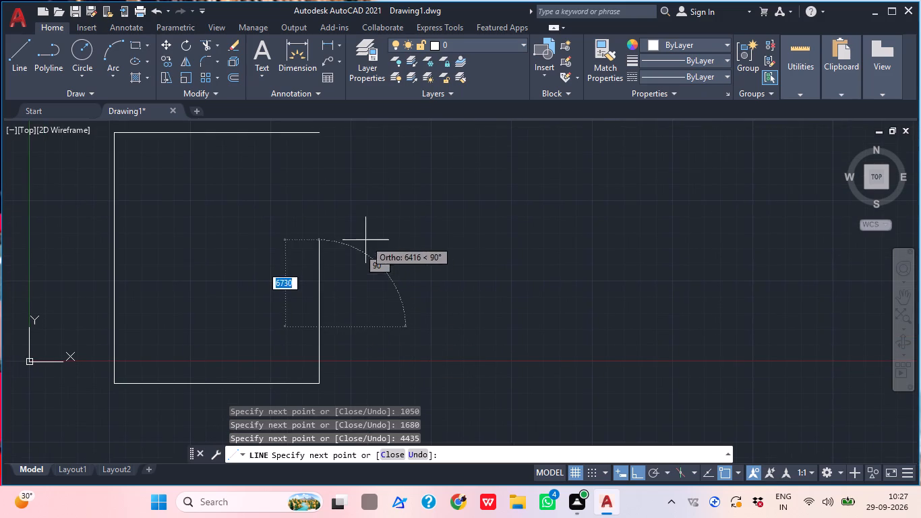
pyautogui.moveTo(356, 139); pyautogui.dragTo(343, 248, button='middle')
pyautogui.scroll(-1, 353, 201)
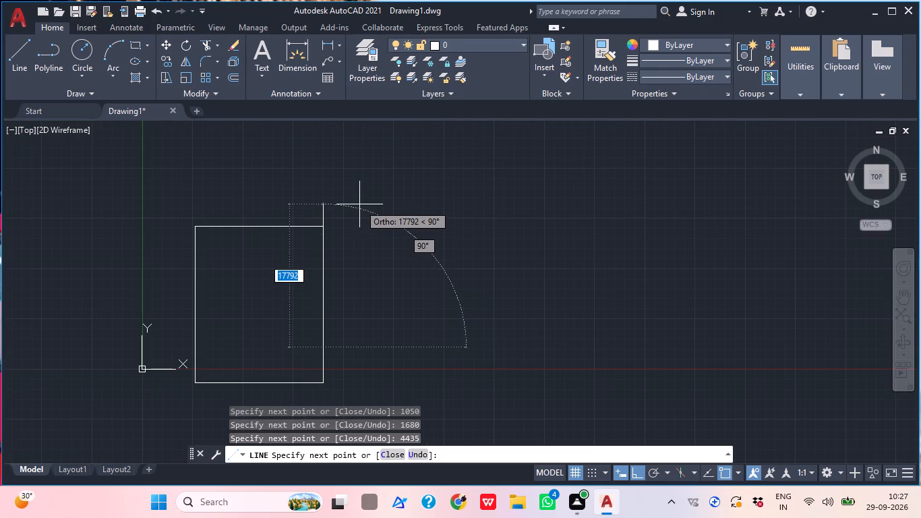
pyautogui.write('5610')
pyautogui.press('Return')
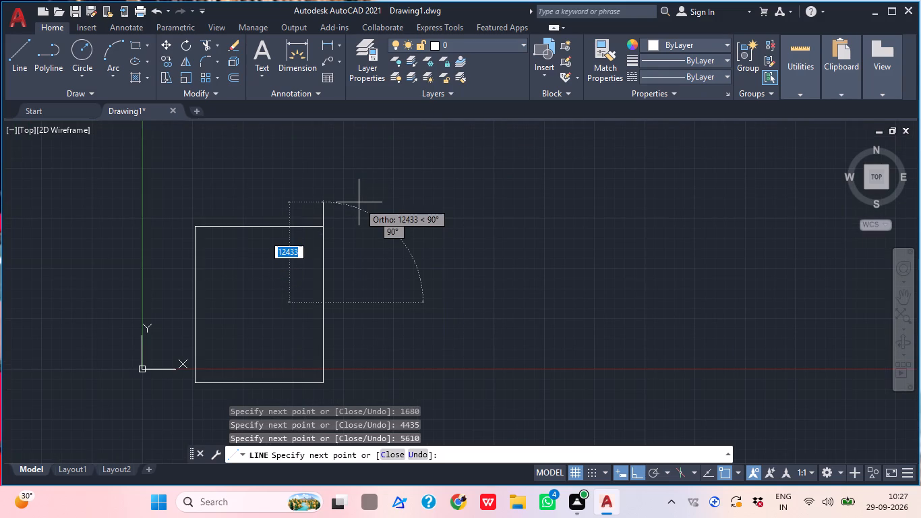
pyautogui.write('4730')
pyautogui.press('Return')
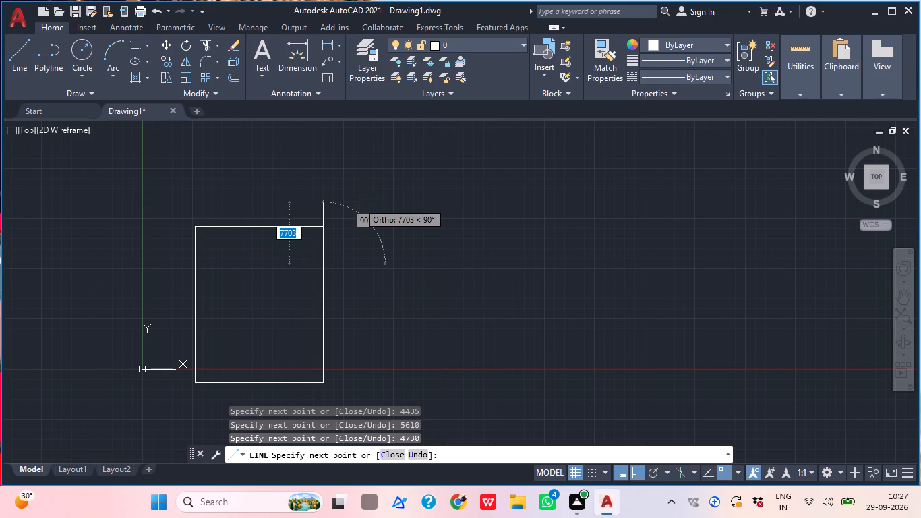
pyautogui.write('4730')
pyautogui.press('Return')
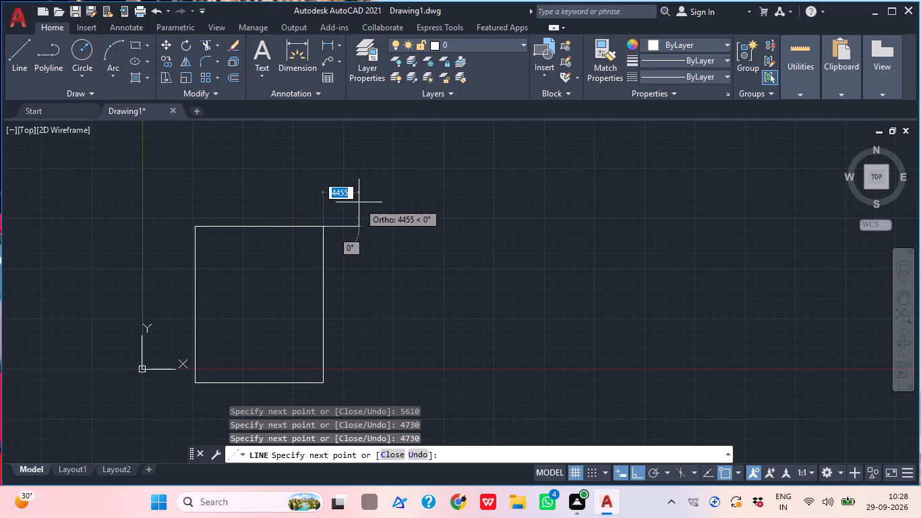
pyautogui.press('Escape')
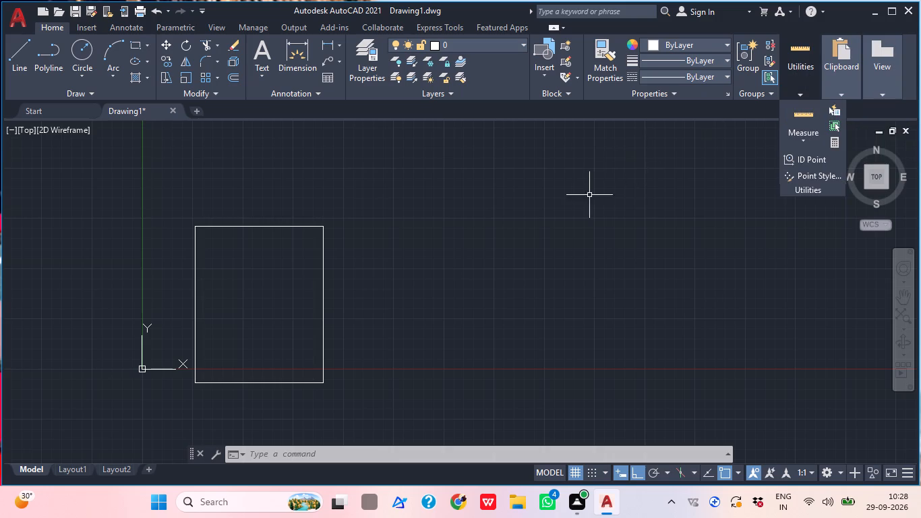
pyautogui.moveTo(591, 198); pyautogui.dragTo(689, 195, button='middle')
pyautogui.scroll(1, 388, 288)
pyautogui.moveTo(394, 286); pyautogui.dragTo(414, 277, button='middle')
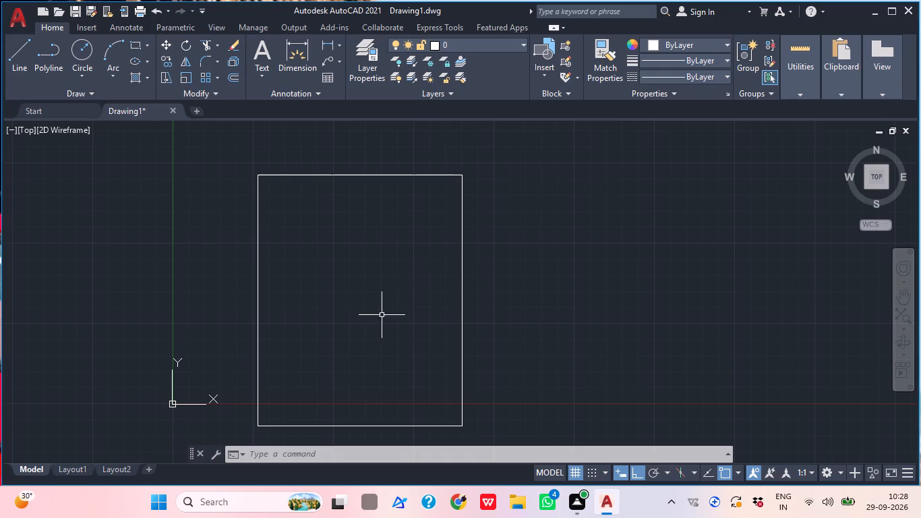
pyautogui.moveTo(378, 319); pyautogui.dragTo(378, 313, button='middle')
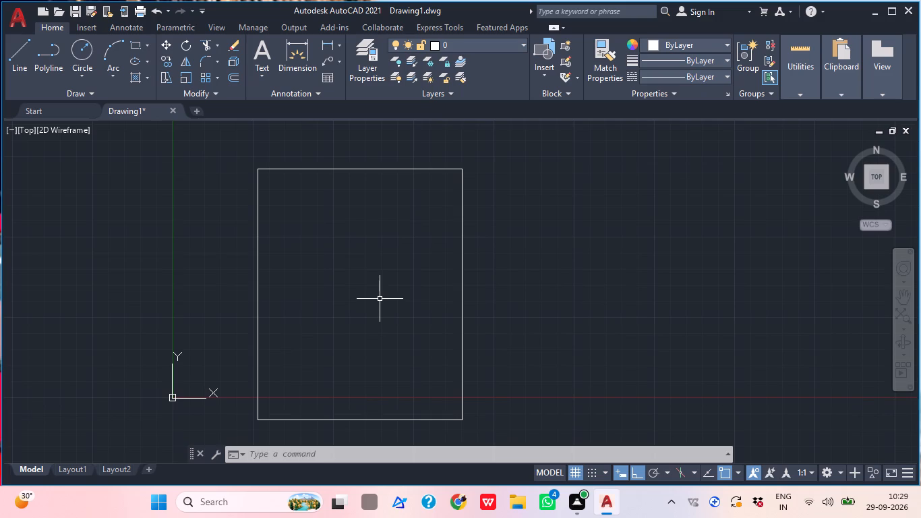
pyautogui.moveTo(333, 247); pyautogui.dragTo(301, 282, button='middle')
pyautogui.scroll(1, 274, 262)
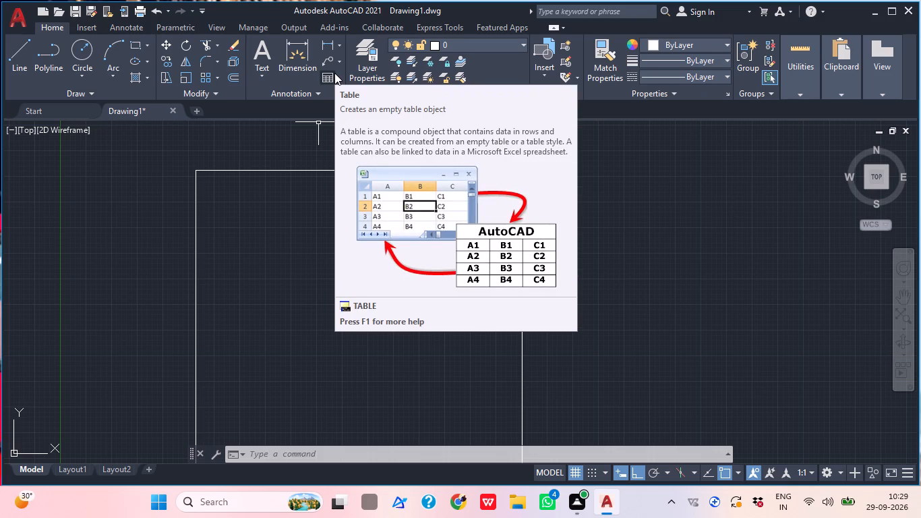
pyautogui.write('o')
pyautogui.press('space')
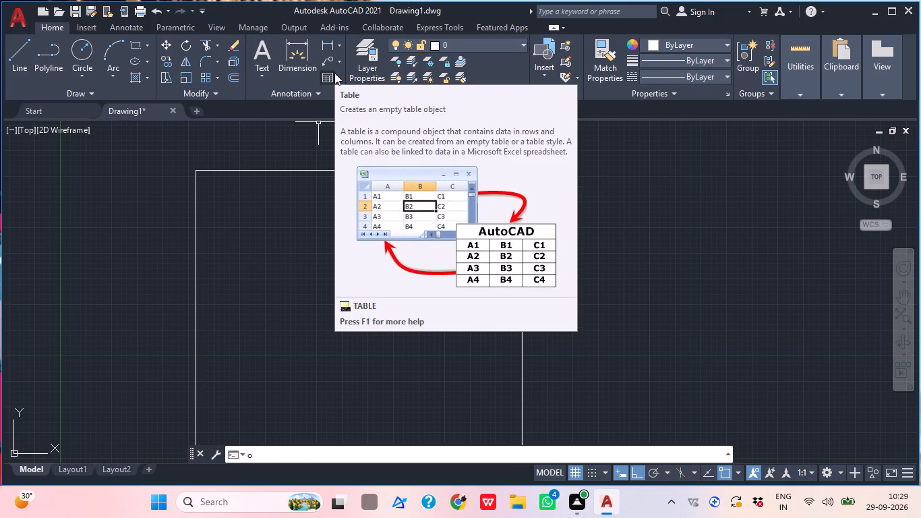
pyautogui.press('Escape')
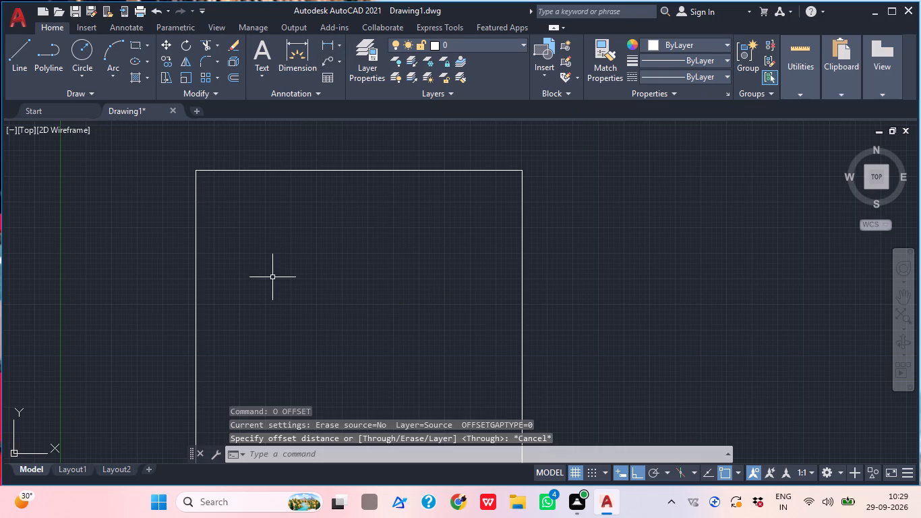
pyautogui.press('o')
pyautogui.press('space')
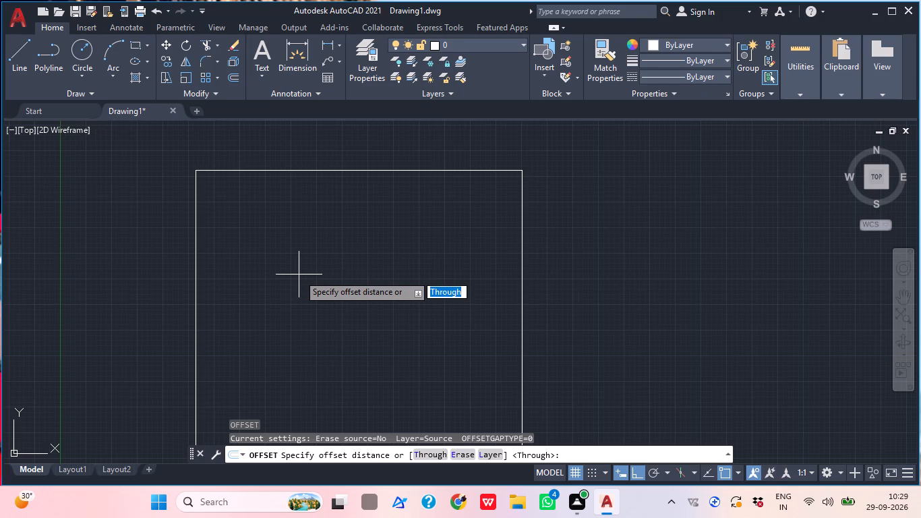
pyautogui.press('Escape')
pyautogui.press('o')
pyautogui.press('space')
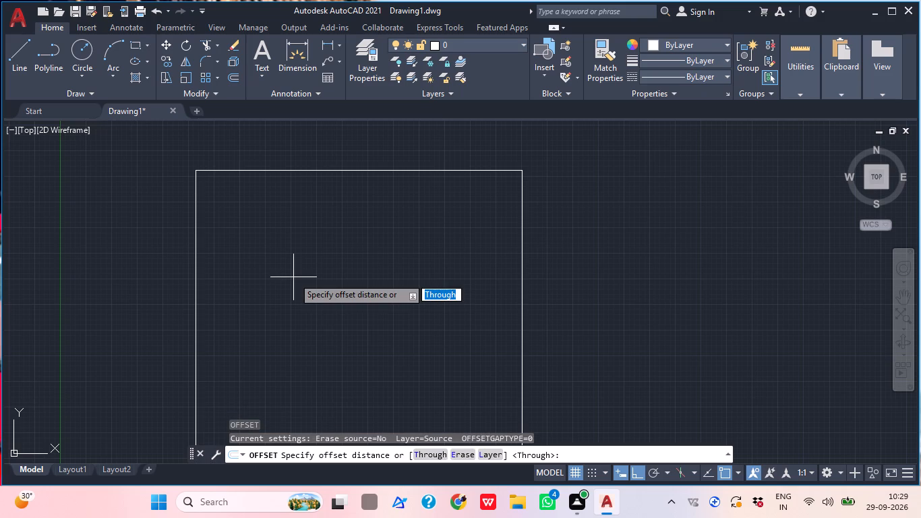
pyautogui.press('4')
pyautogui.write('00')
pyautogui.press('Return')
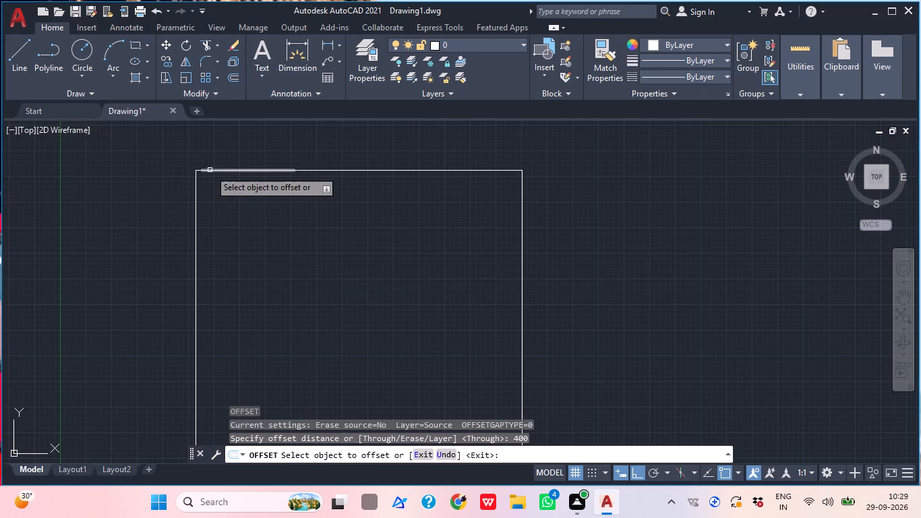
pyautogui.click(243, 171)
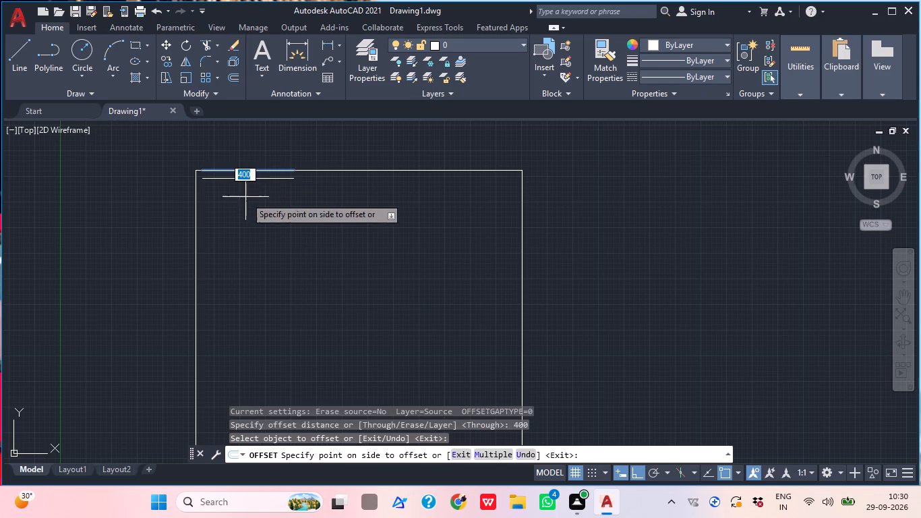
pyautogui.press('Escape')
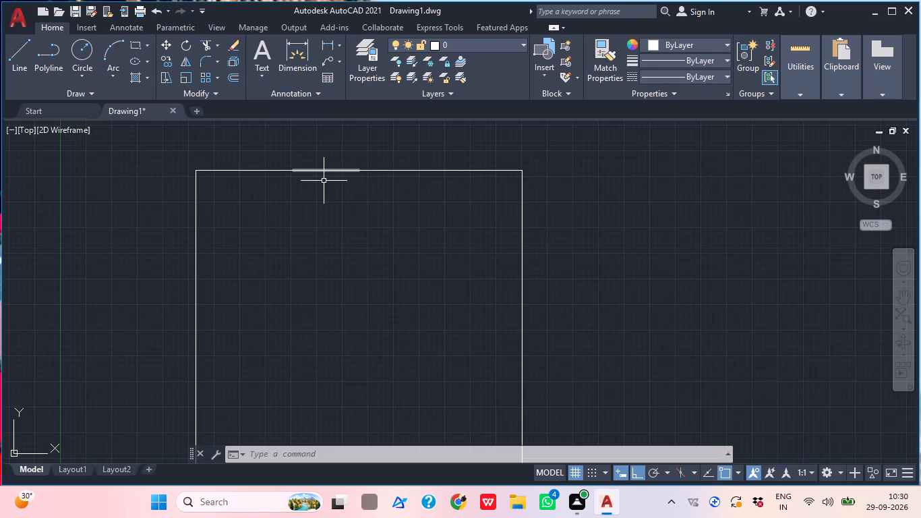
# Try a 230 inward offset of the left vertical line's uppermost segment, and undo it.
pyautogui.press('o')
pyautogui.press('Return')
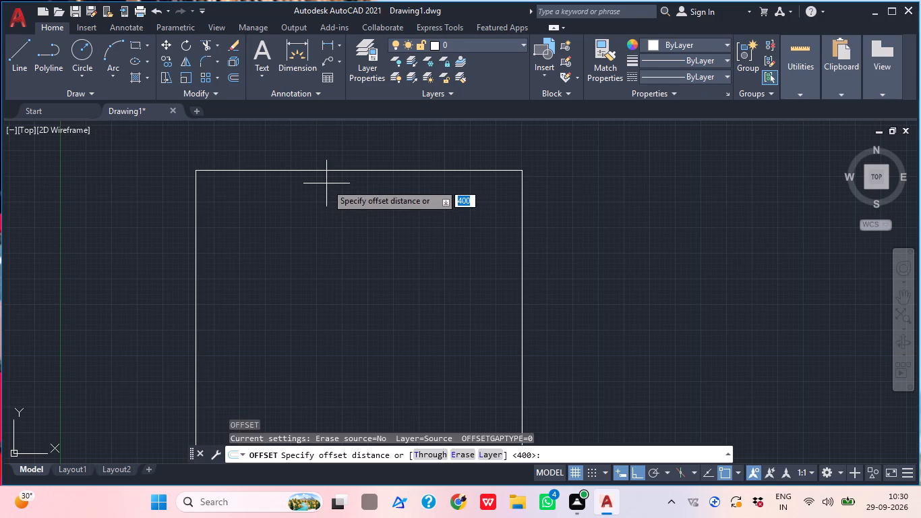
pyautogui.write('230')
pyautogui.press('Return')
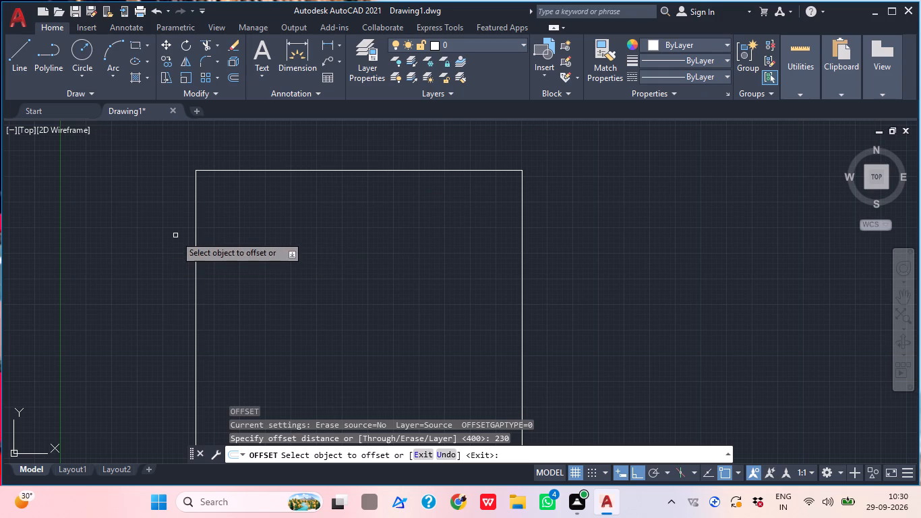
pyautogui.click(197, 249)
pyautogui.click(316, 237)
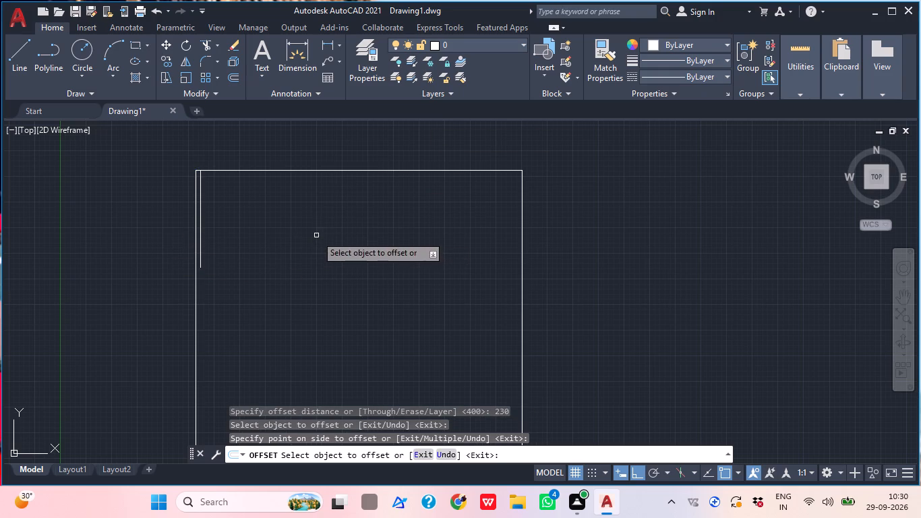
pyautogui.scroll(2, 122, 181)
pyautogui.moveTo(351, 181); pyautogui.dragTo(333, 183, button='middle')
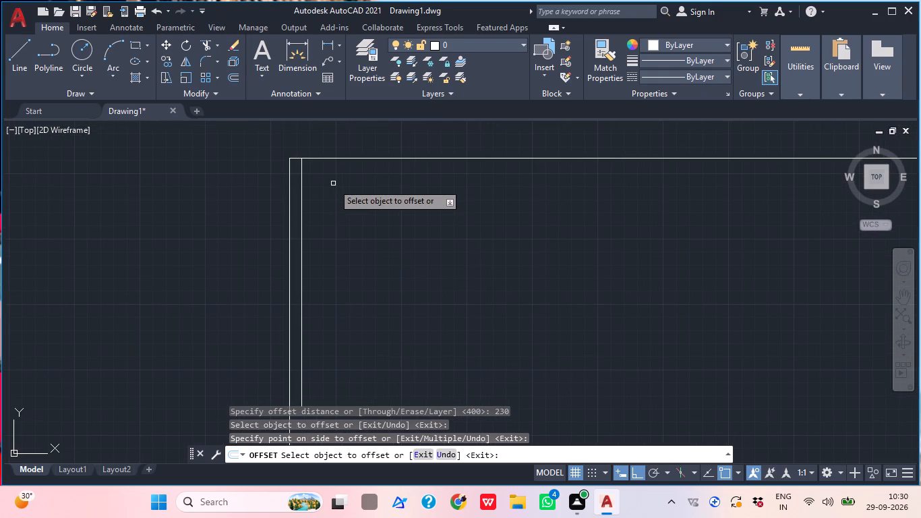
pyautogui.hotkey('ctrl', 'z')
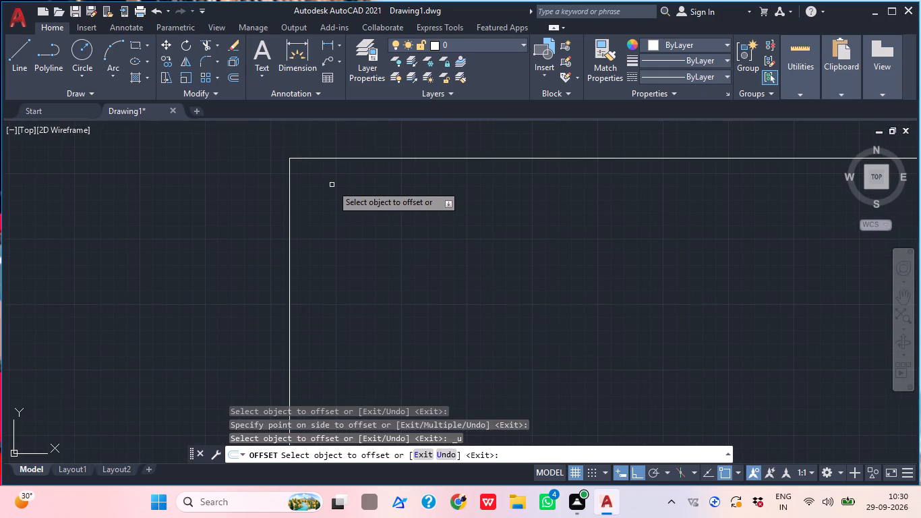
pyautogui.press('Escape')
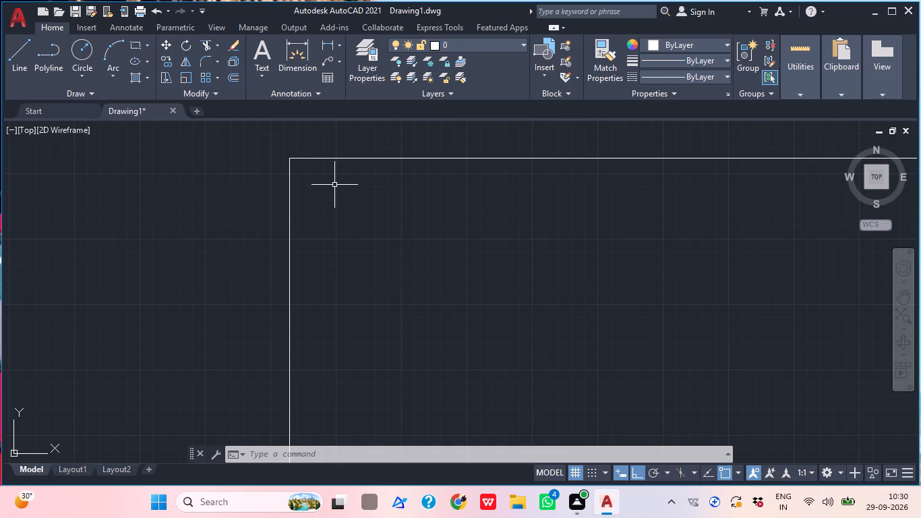
# Undo all earlier drawing operations back to an empty drawing.
pyautogui.hotkey('ctrl', 'z')
pyautogui.hotkey('ctrl', 'z')
pyautogui.hotkey('ctrl', 'z')
pyautogui.hotkey('ctrl', 'z')
pyautogui.hotkey('ctrl', 'z')
pyautogui.hotkey('ctrl', 'z')
pyautogui.hotkey('ctrl', 'z')
pyautogui.hotkey('ctrl', 'z')
pyautogui.hotkey('ctrl', 'z')
pyautogui.hotkey('ctrl', 'z')
pyautogui.hotkey('ctrl', 'z')
pyautogui.hotkey('ctrl', 'z')
pyautogui.hotkey('ctrl', 'z')
pyautogui.hotkey('ctrl', 'z')
pyautogui.hotkey('ctrl', 'z')
pyautogui.hotkey('ctrl', 'z')
pyautogui.hotkey('ctrl', 'z')
pyautogui.hotkey('ctrl', 'z')
pyautogui.hotkey('ctrl', 'z')
pyautogui.hotkey('ctrl', 'z')
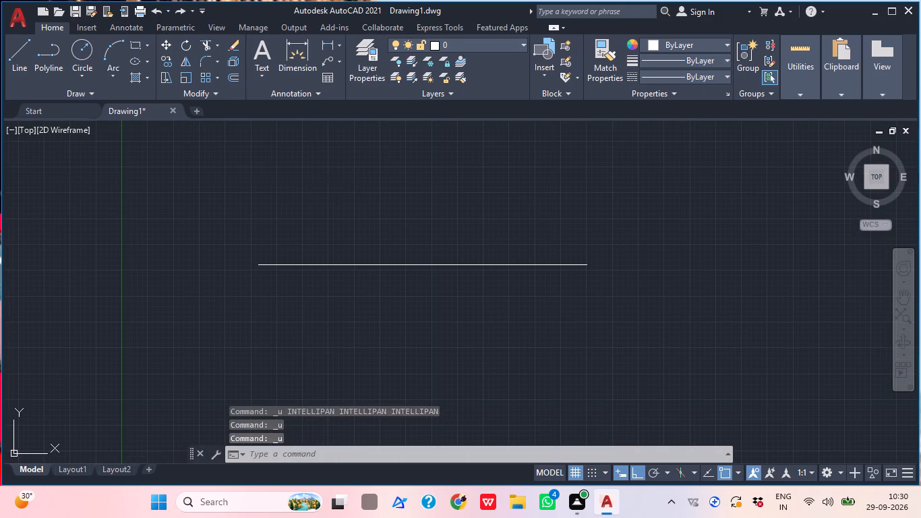
pyautogui.press('Escape')
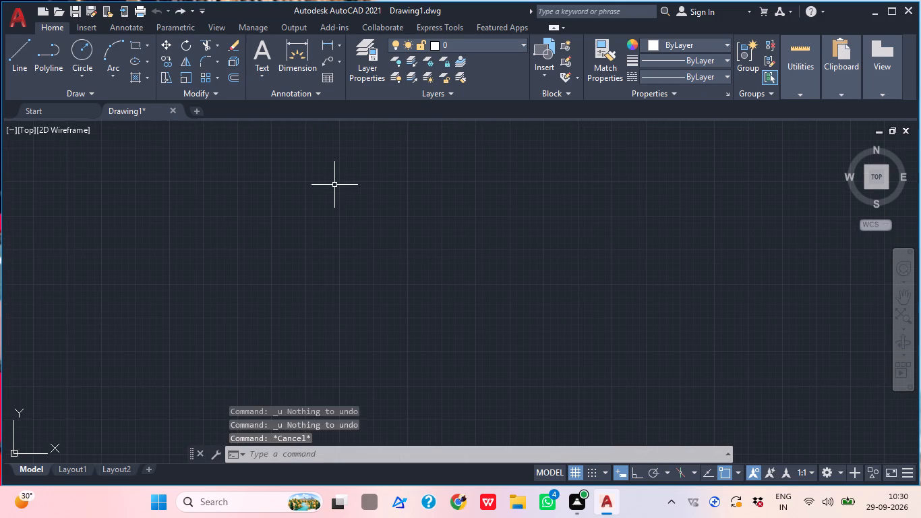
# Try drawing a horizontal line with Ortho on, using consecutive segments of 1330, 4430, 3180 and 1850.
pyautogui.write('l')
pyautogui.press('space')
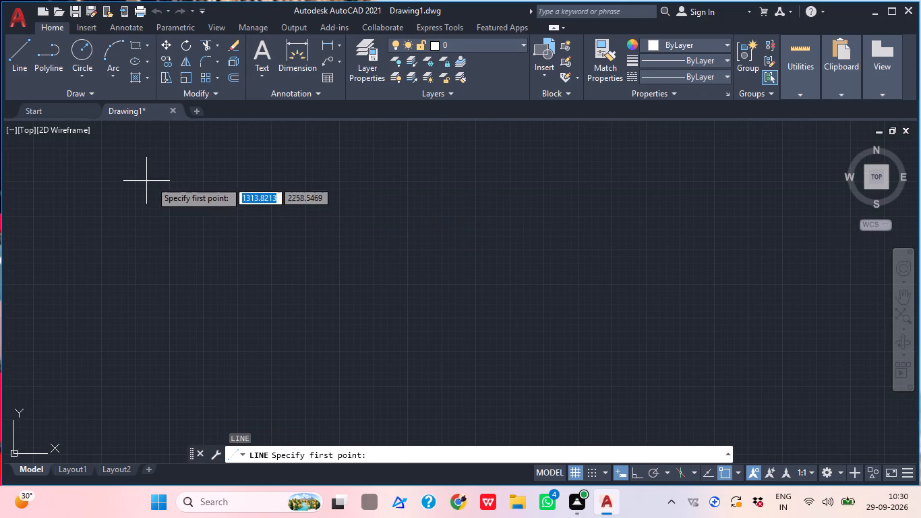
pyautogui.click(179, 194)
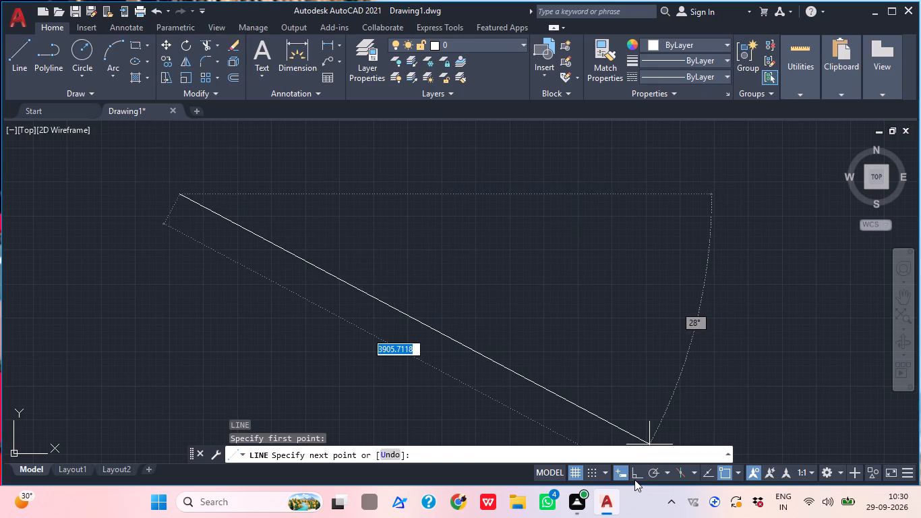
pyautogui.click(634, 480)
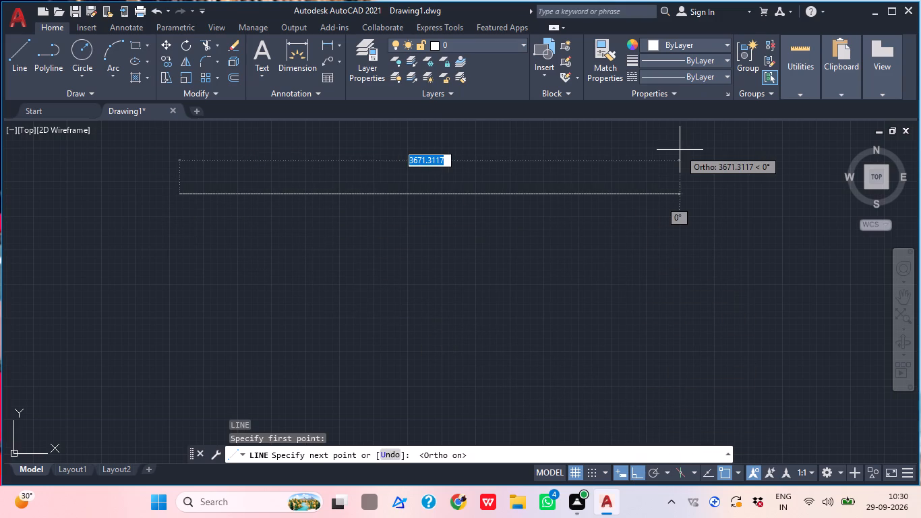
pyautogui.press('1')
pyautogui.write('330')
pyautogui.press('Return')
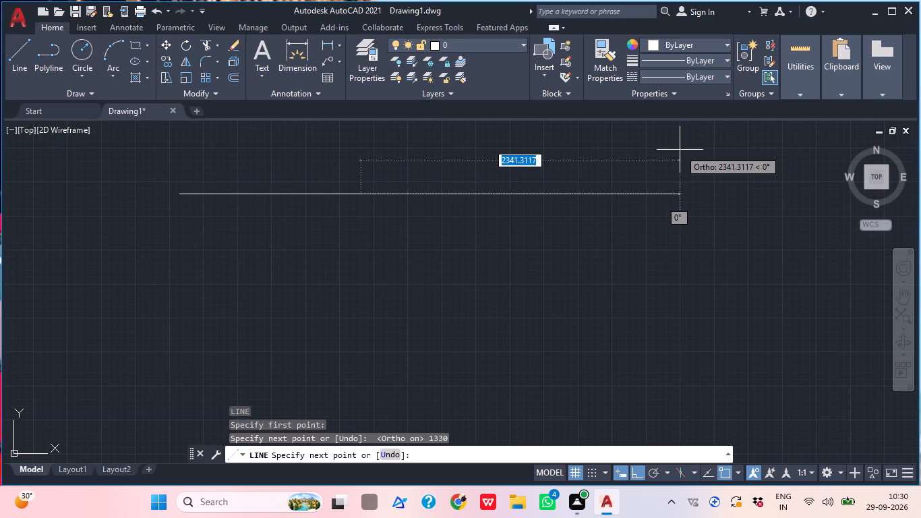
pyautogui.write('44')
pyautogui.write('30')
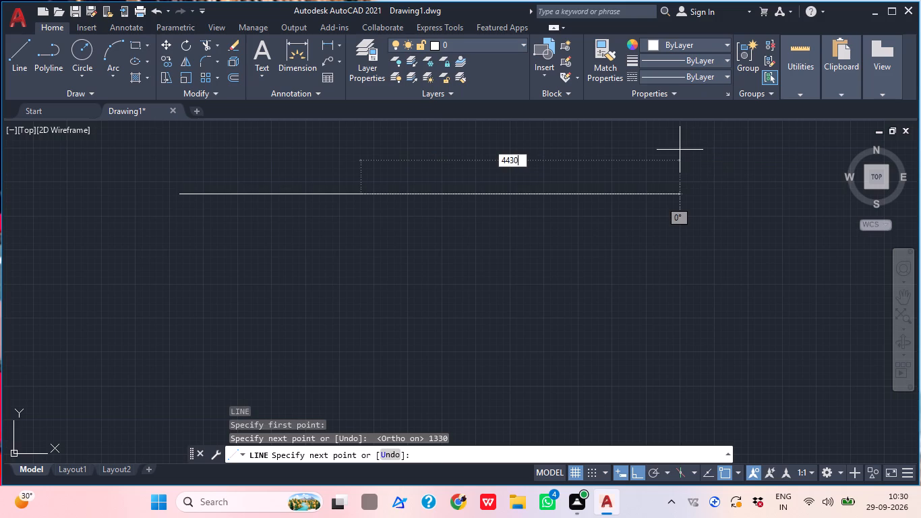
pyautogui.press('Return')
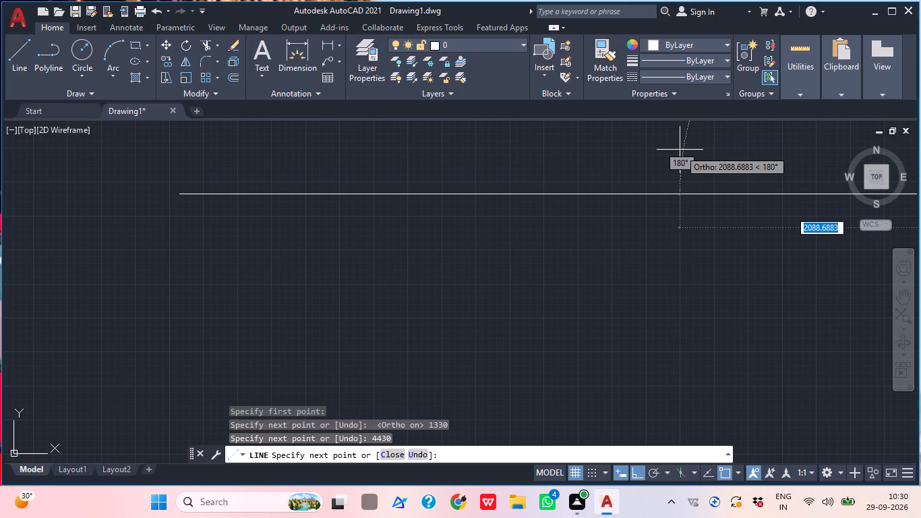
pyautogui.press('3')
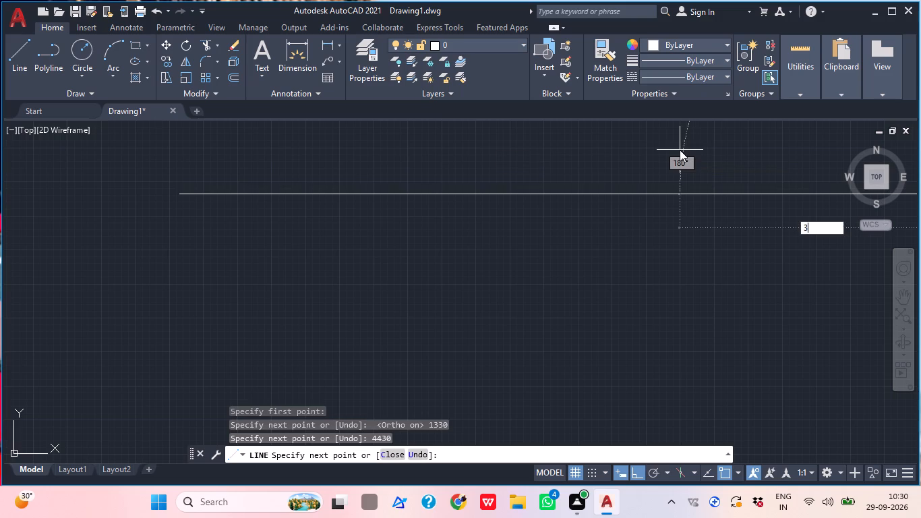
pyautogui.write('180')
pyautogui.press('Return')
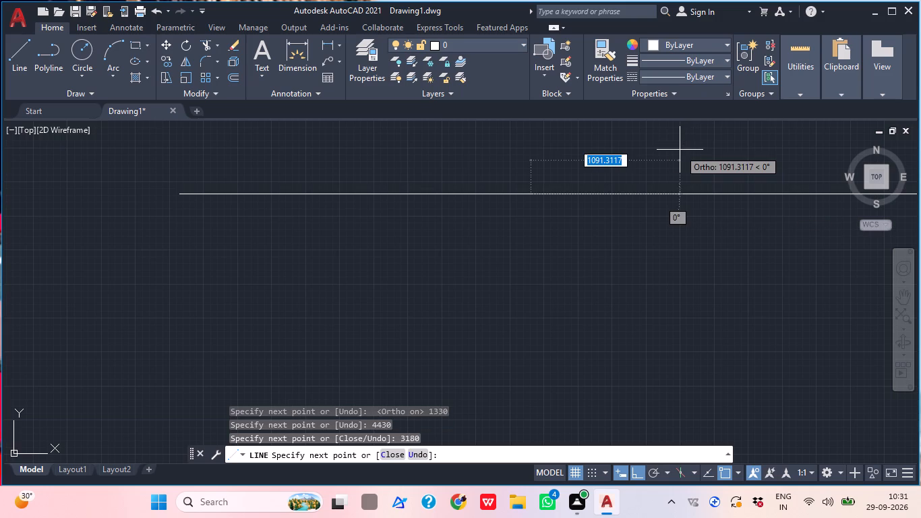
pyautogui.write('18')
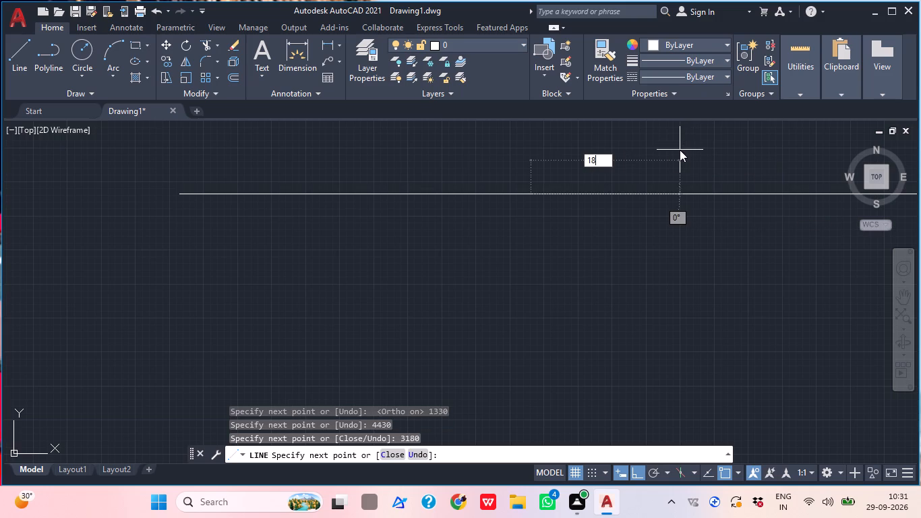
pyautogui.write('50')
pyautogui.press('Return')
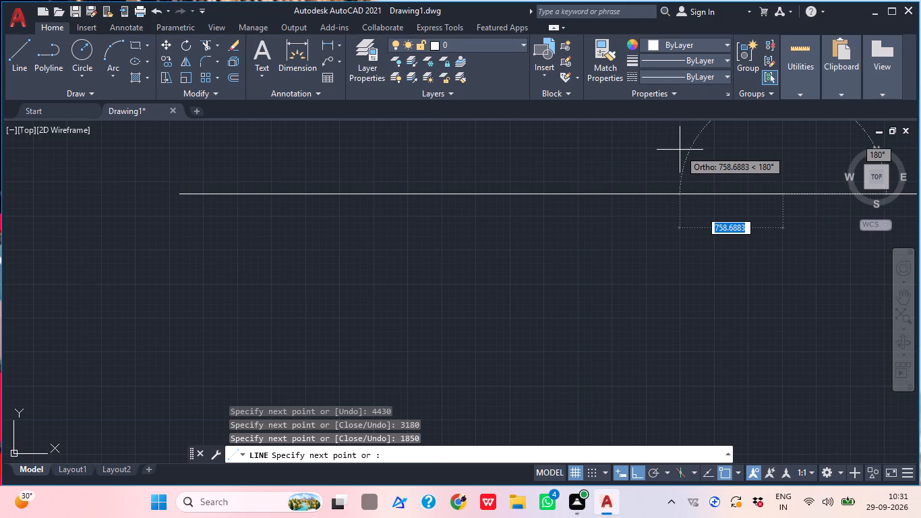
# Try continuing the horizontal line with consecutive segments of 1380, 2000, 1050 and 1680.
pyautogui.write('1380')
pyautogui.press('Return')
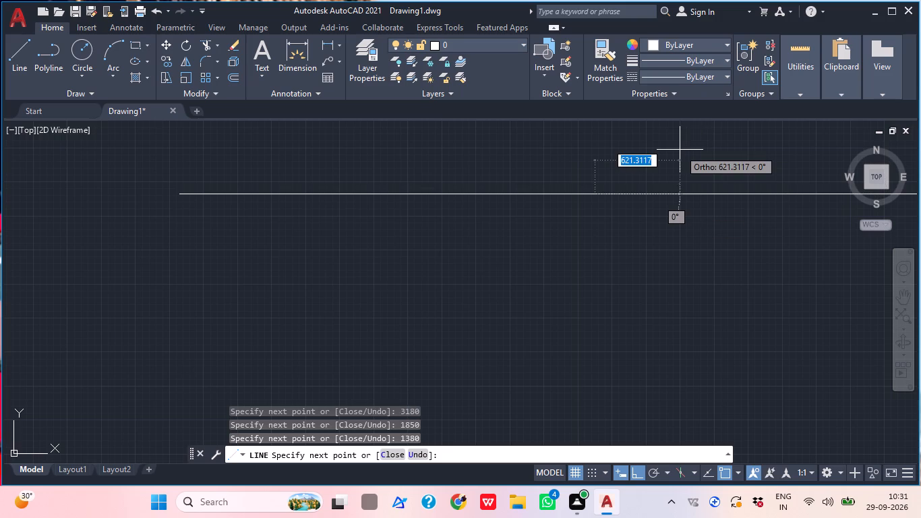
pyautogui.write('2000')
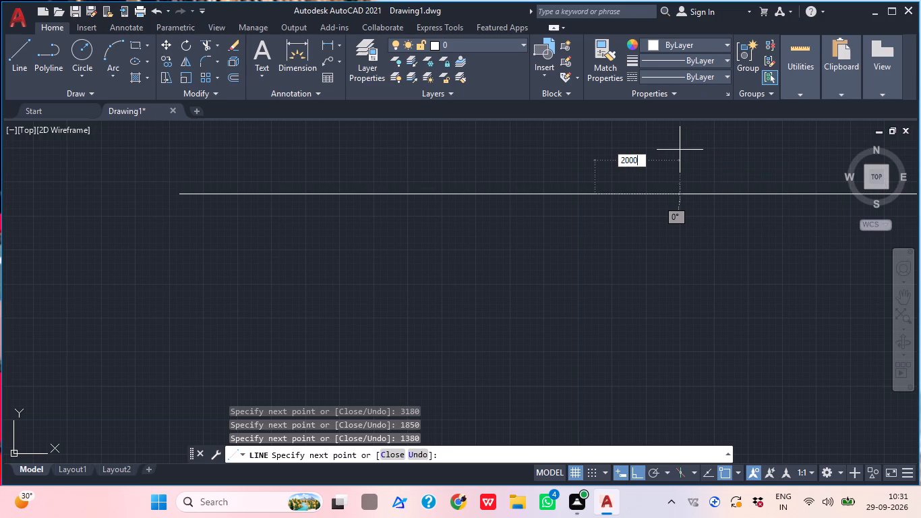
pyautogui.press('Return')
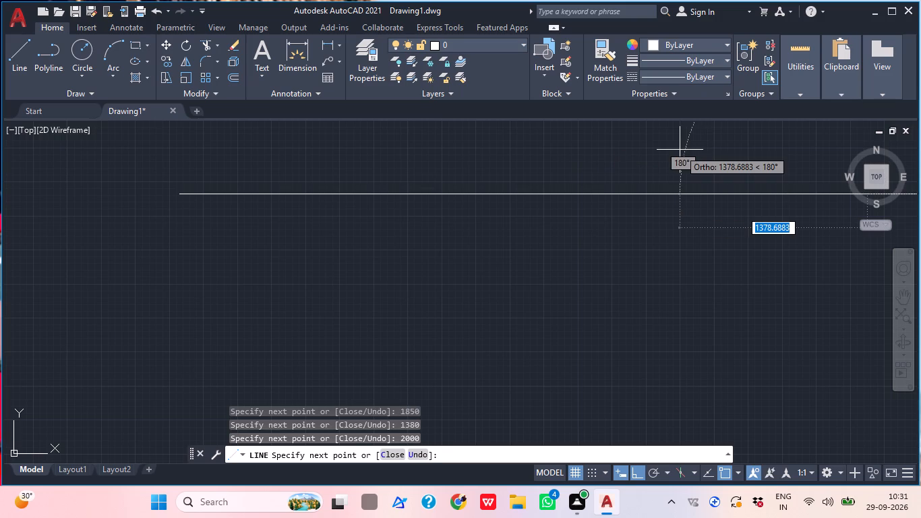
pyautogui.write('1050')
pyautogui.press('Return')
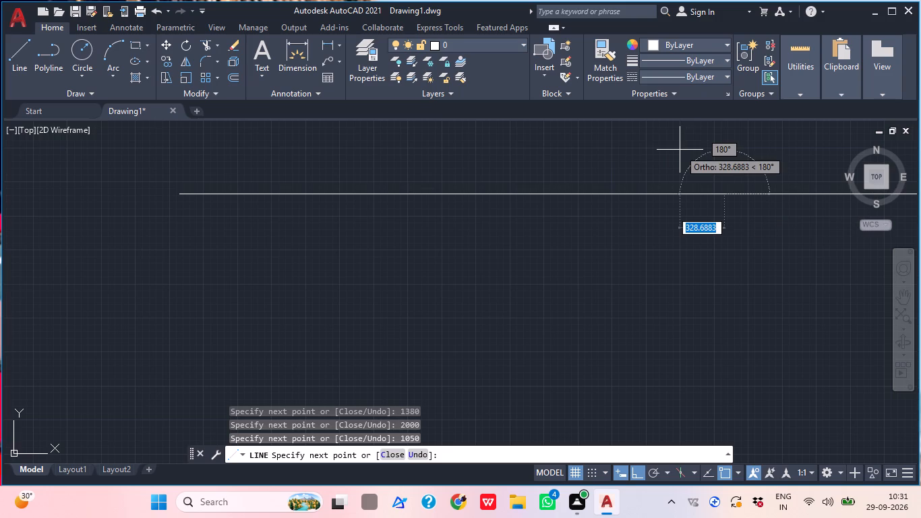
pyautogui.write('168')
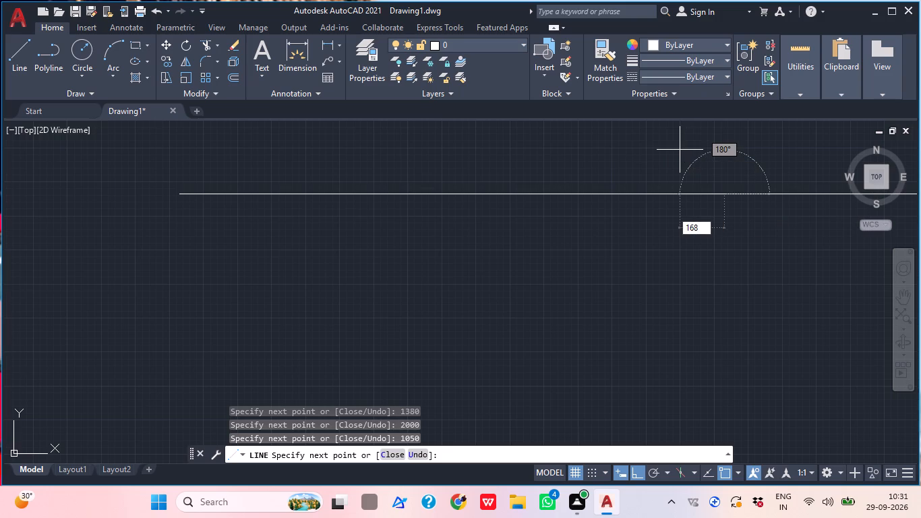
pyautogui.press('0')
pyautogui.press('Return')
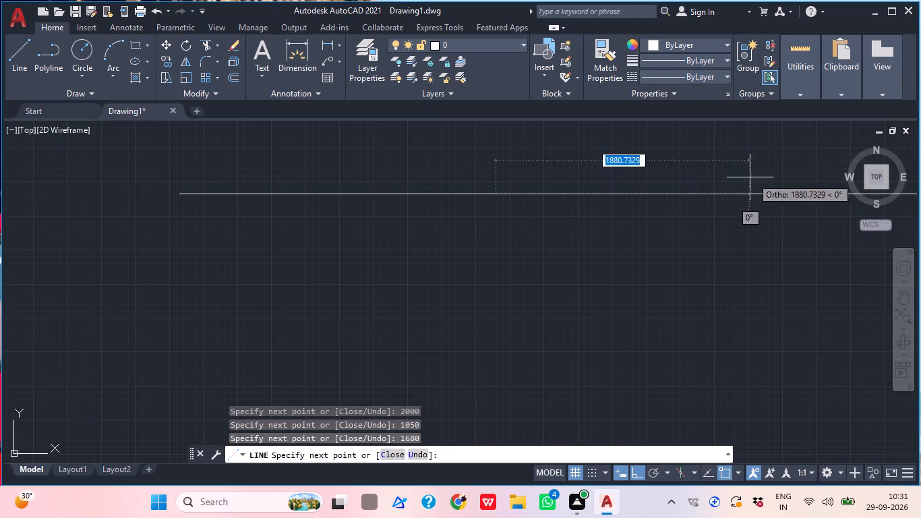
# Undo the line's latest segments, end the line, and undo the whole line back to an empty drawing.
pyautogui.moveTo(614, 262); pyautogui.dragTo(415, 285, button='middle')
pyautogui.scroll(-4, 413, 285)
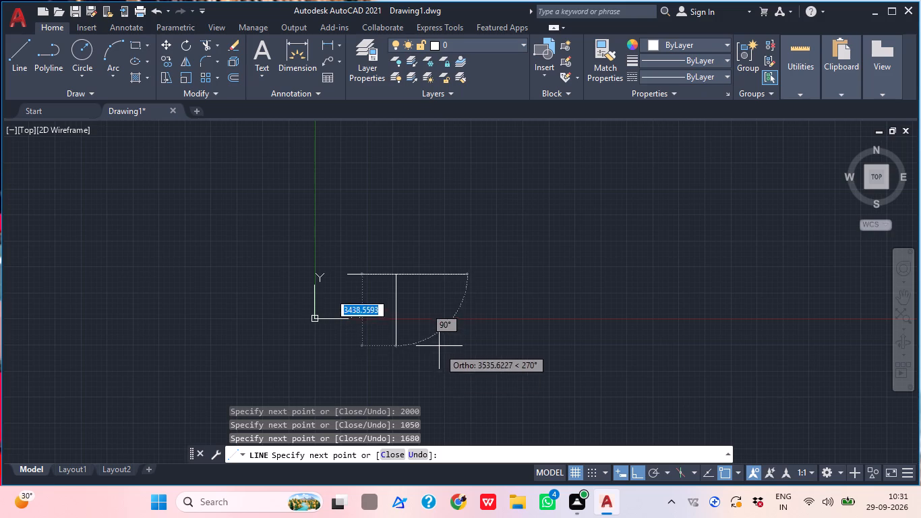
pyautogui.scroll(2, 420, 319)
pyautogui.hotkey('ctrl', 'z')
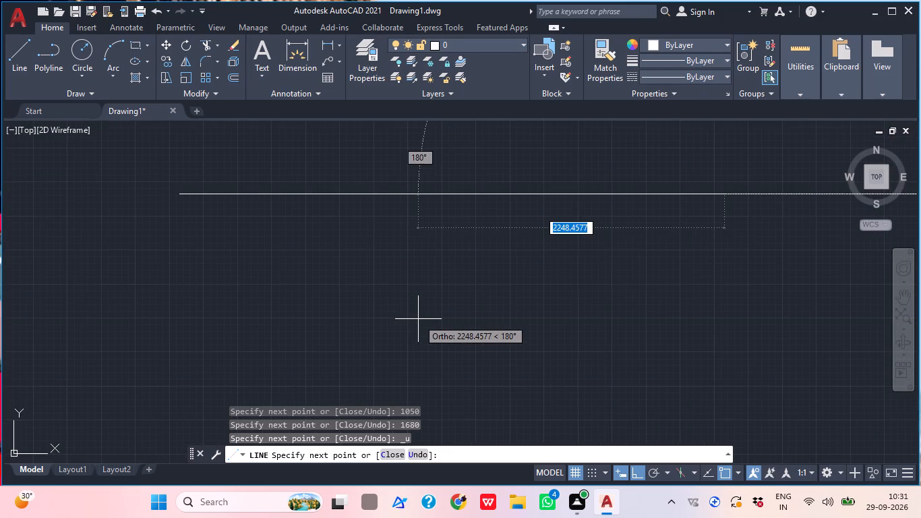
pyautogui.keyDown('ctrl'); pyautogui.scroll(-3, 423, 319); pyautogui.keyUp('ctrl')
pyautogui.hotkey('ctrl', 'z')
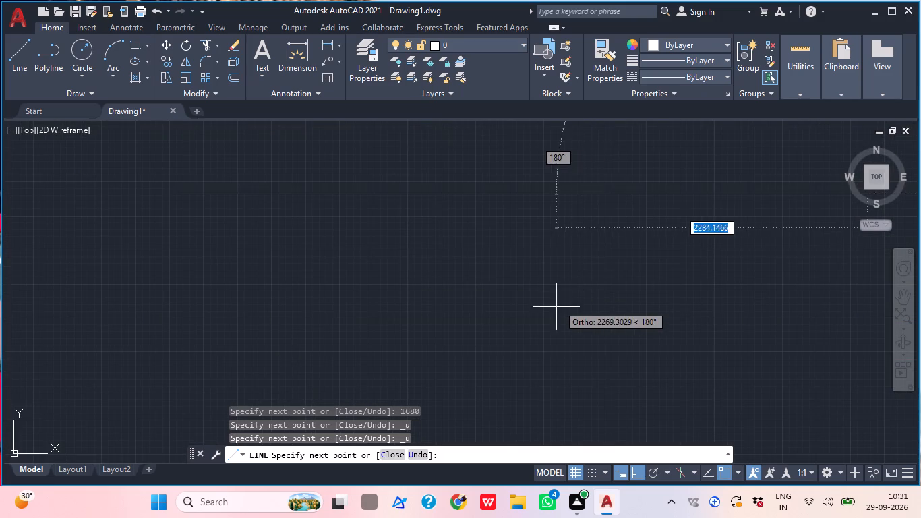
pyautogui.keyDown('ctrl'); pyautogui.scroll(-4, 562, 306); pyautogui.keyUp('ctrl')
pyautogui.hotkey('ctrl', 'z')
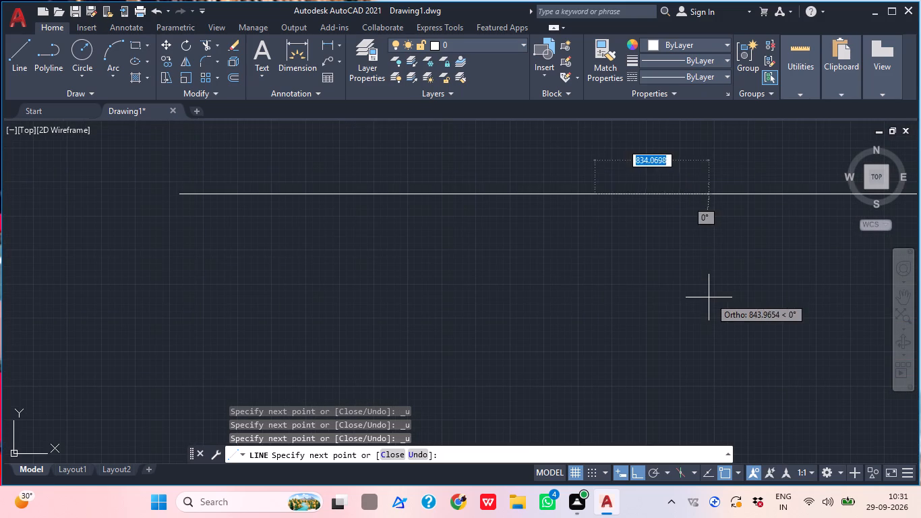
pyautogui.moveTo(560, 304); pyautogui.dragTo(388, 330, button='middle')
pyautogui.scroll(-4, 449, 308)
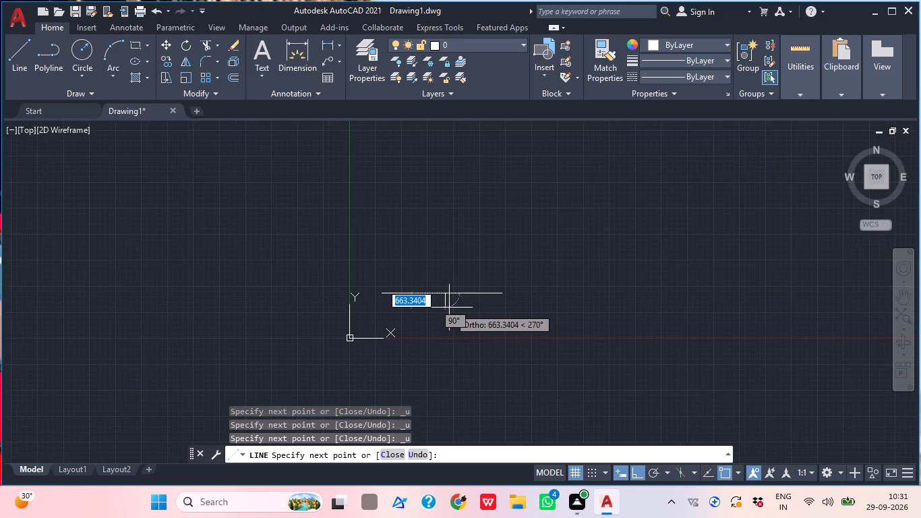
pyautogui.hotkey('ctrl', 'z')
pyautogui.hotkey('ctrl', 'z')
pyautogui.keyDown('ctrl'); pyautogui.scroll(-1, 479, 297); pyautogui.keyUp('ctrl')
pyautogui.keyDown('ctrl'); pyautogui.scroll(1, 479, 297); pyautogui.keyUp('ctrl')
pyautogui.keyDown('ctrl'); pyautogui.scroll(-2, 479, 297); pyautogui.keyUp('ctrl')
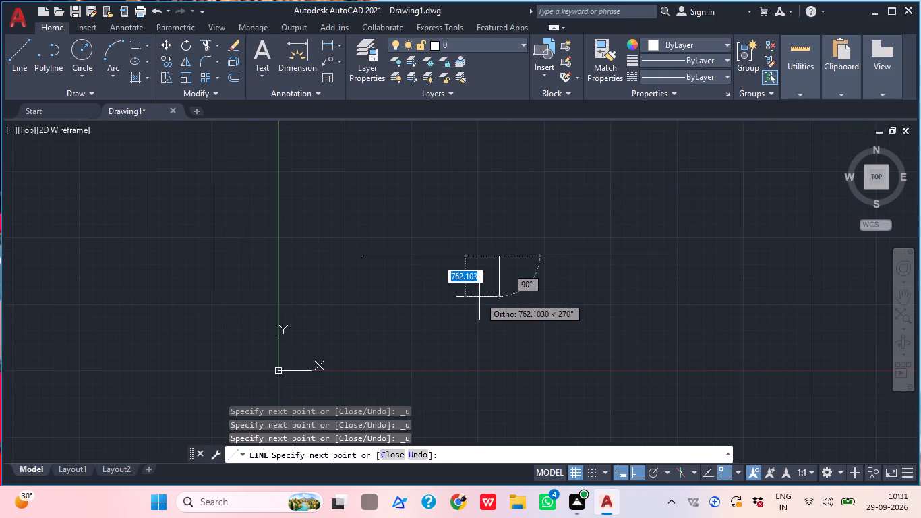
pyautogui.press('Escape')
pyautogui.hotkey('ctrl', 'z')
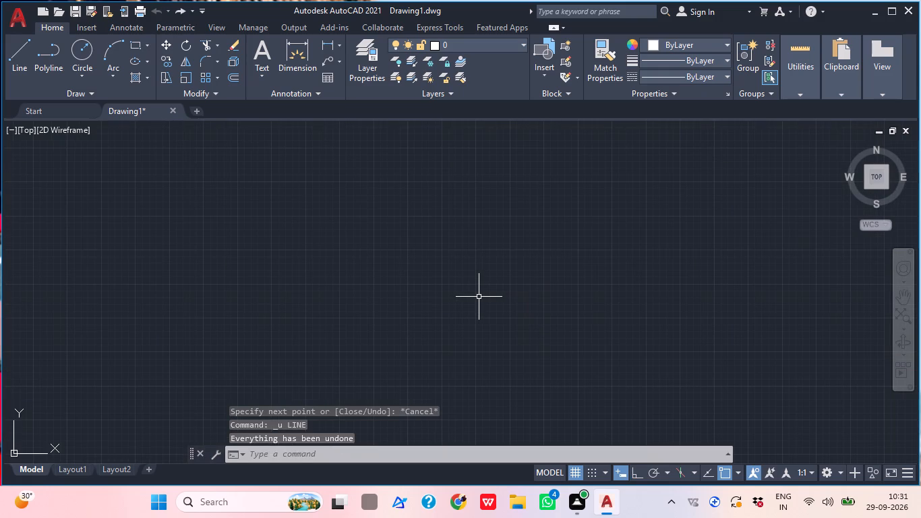
# Start a new line with Ortho on and draw its first horizontal segment of 1330 along positive X.
pyautogui.press('l')
pyautogui.press('space')
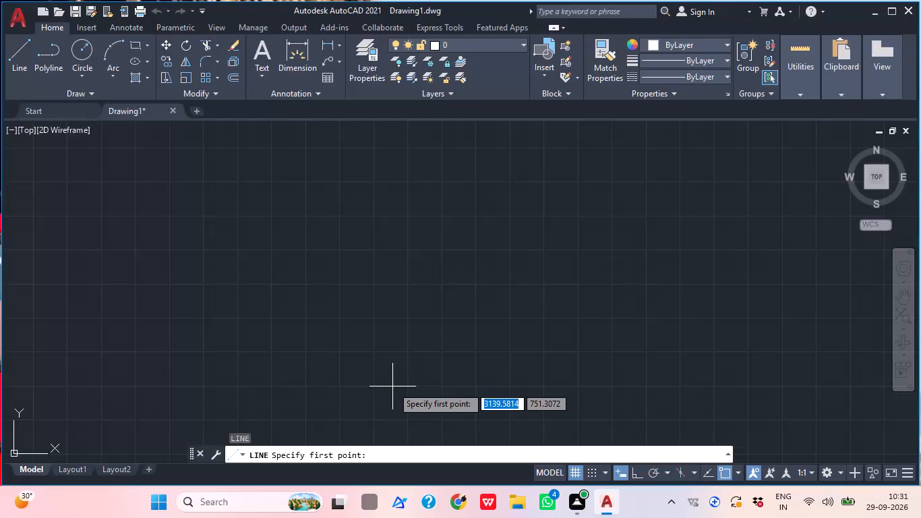
pyautogui.click(230, 255)
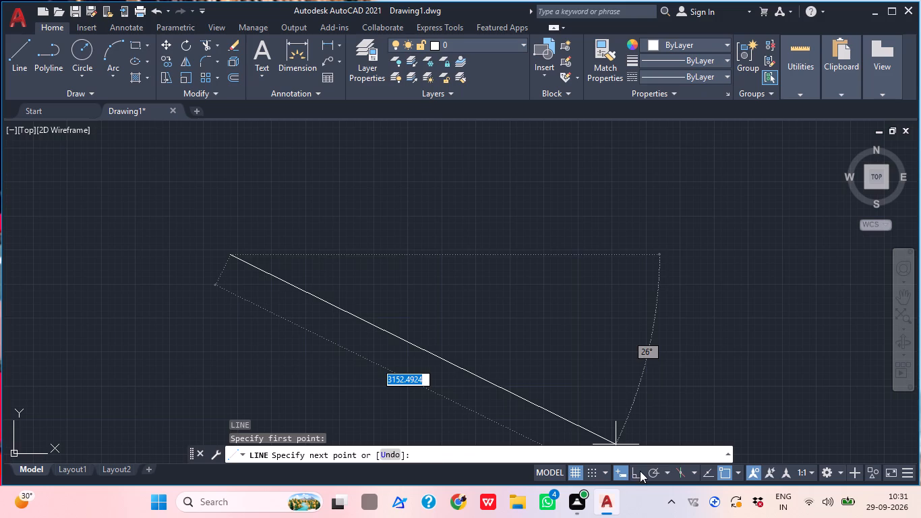
pyautogui.click(640, 471)
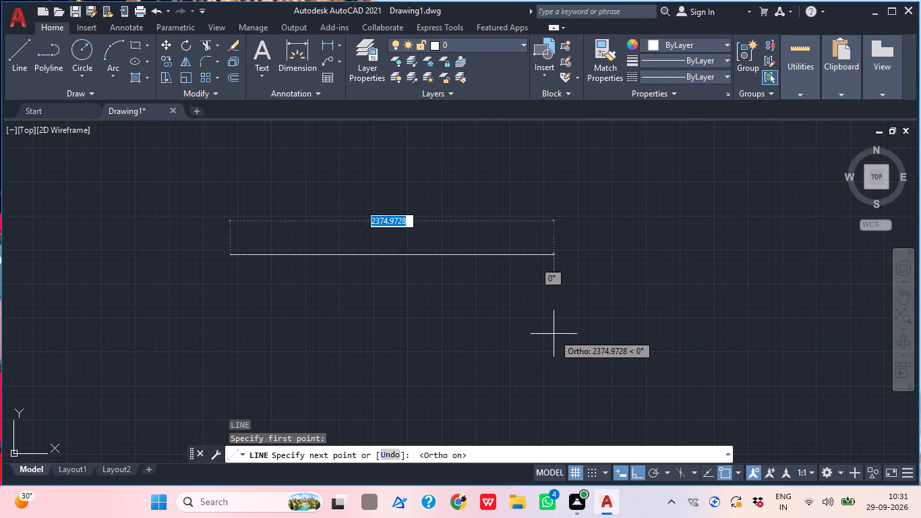
pyautogui.write('133')
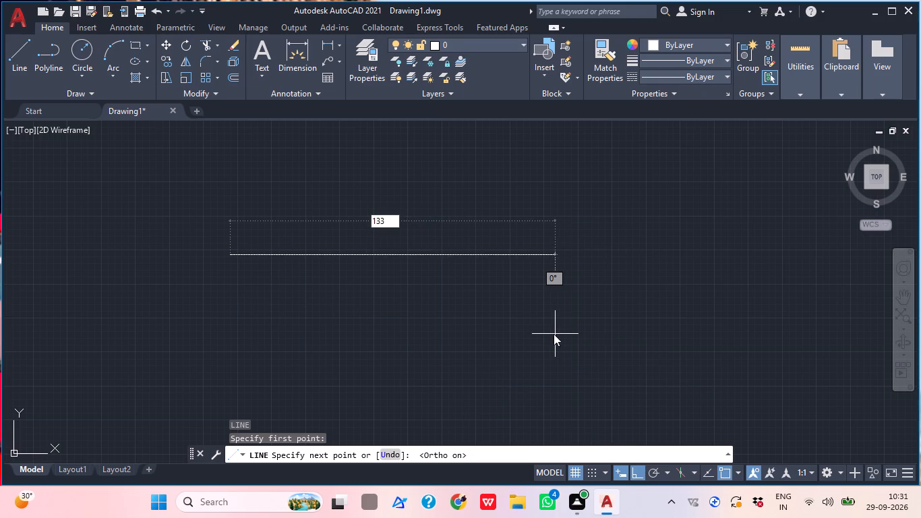
pyautogui.press('o')
pyautogui.press('BackSpace')
pyautogui.press('0')
pyautogui.press('Return')
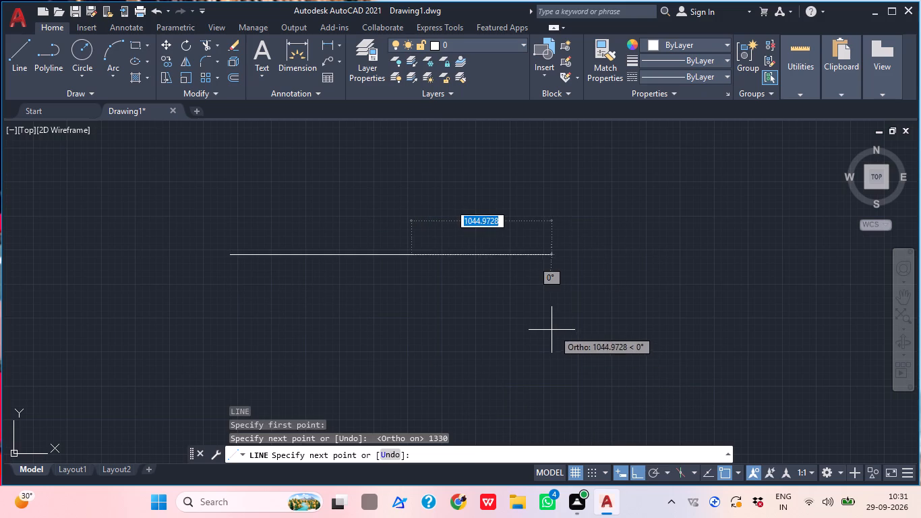
# Continue the horizontal line along positive X with consecutive segments of 4430, 3180 and 1850.
pyautogui.scroll(-5, 531, 192)
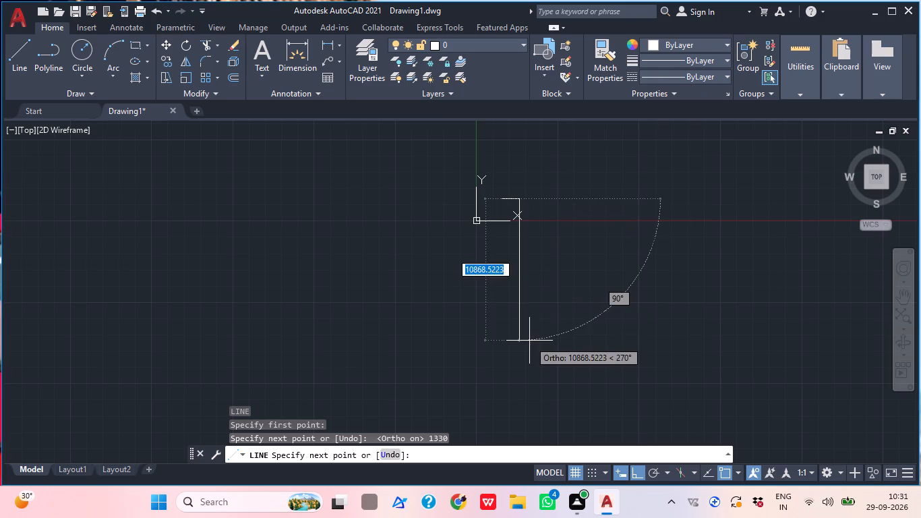
pyautogui.scroll(1, 539, 206)
pyautogui.scroll(-3, 631, 206)
pyautogui.moveTo(616, 219); pyautogui.dragTo(380, 300, button='middle')
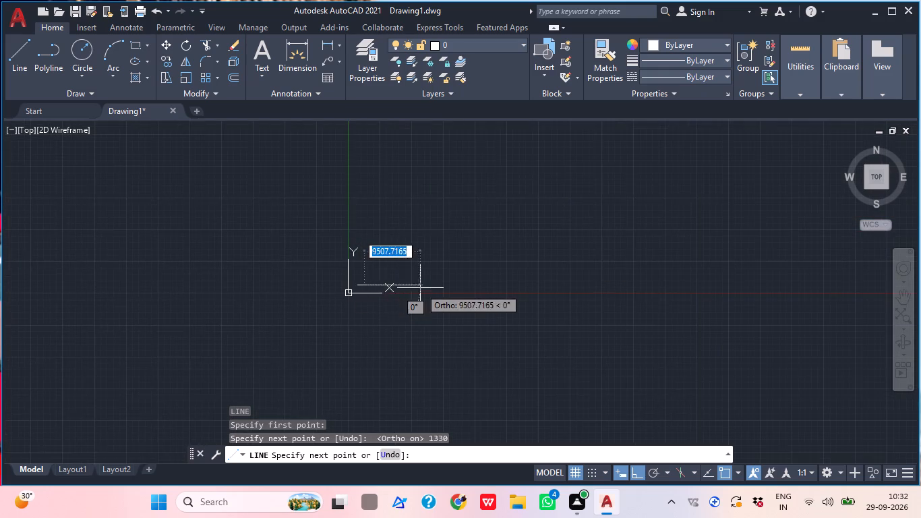
pyautogui.scroll(1, 432, 286)
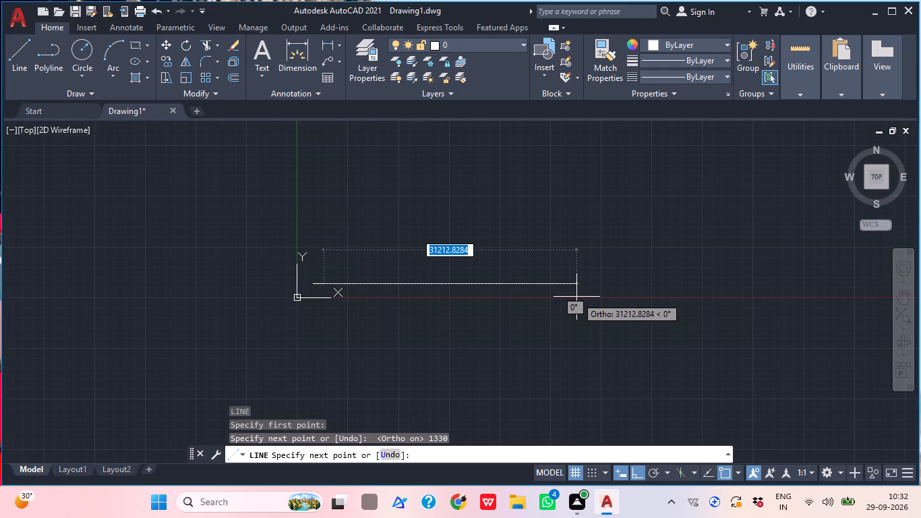
pyautogui.write('4430')
pyautogui.press('Return')
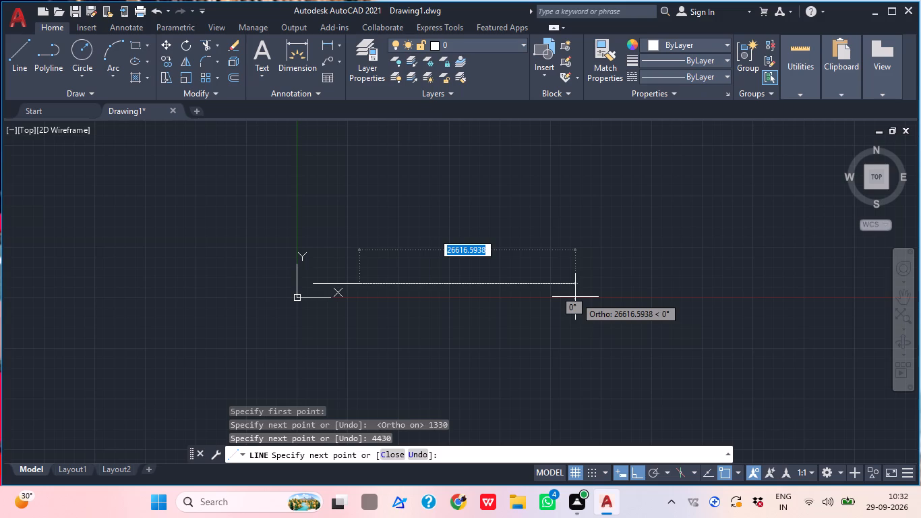
pyautogui.write('3180')
pyautogui.press('Return')
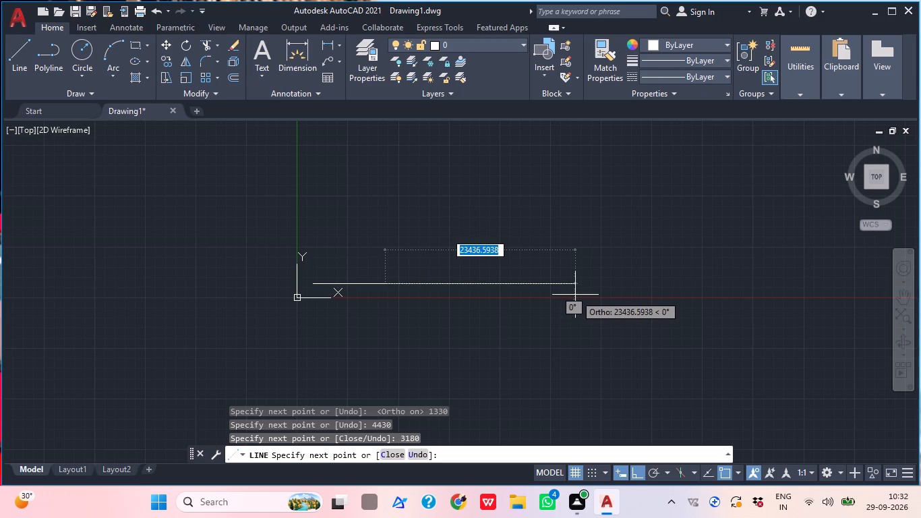
pyautogui.write('18')
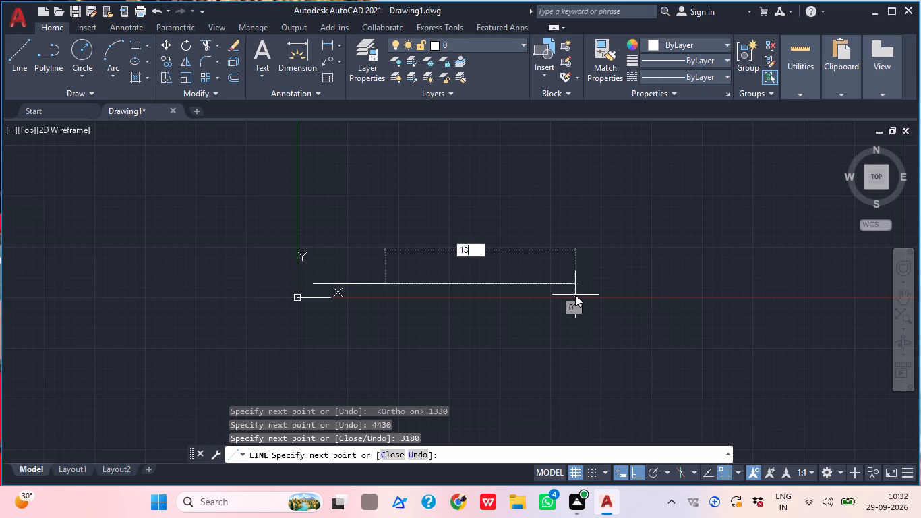
pyautogui.write('50')
pyautogui.press('Return')
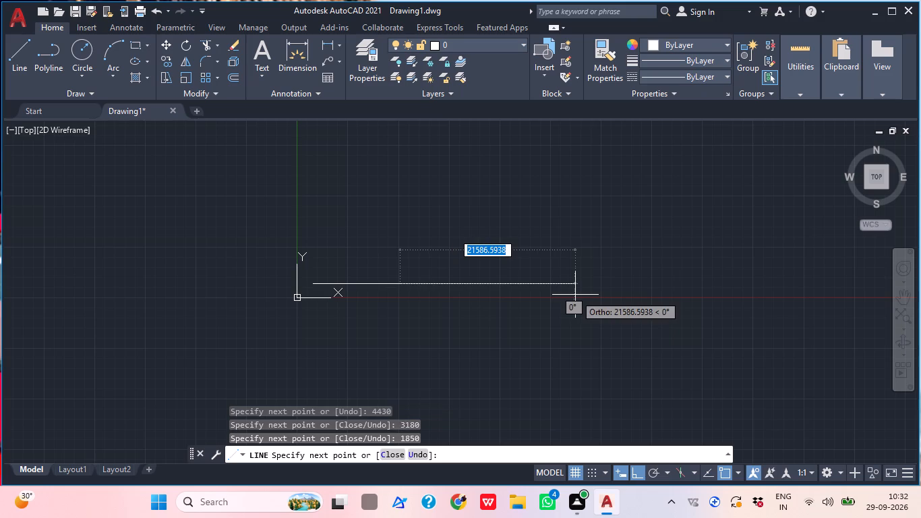
# Continue the horizontal line along positive X with consecutive segments of 1380, 2000, 1050 and 1680, and end the line.
pyautogui.write('1380')
pyautogui.press('Return')
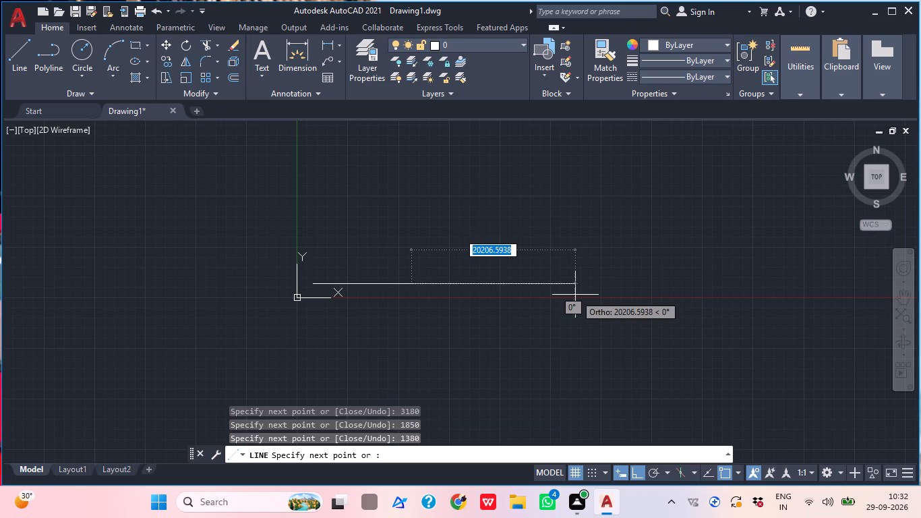
pyautogui.write('2000')
pyautogui.press('Return')
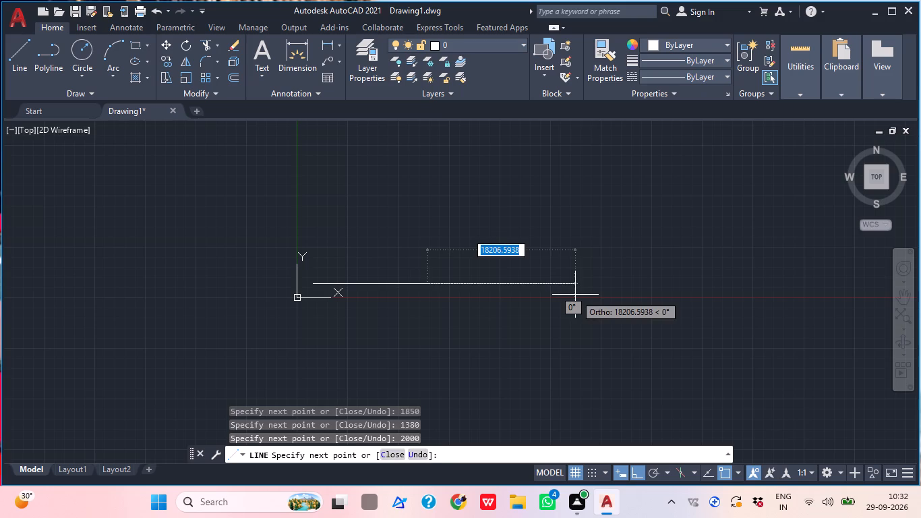
pyautogui.write('10')
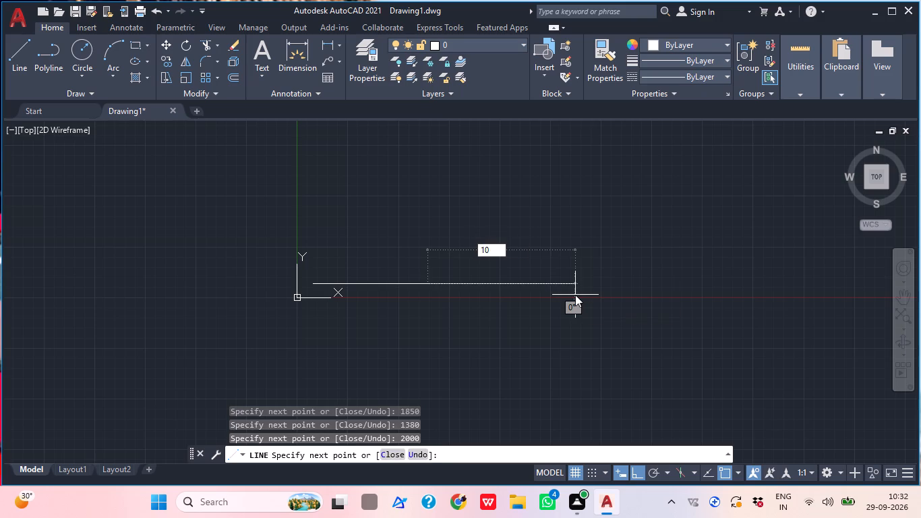
pyautogui.write('50')
pyautogui.press('Return')
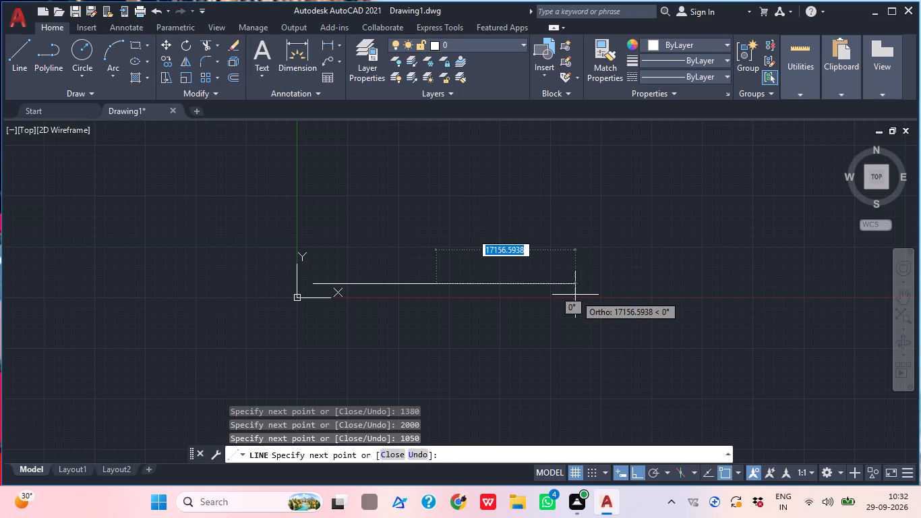
pyautogui.write('1680')
pyautogui.press('Return')
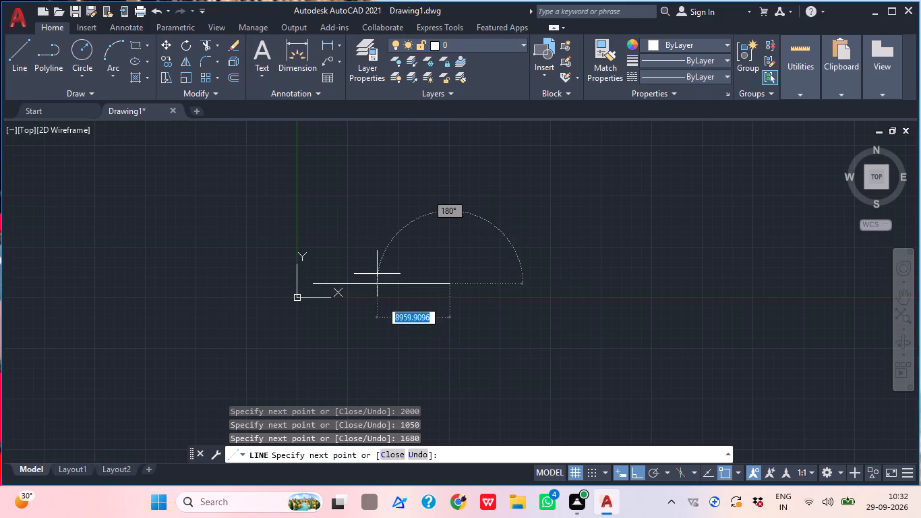
pyautogui.press('Escape')
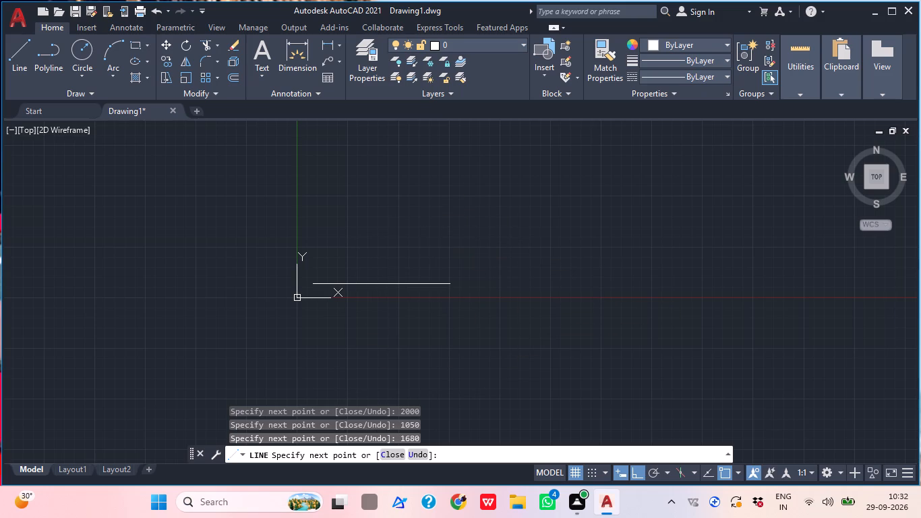
# Move all segments of the horizontal line straight up along Y, well above the X axis, using its right end as base point.
pyautogui.moveTo(494, 285); pyautogui.dragTo(421, 362, button='middle')
pyautogui.click(417, 382)
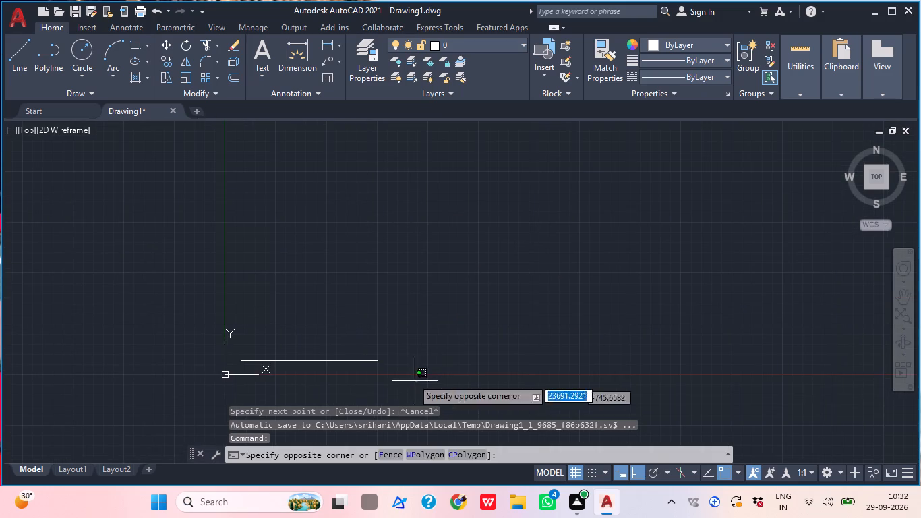
pyautogui.click(121, 301)
pyautogui.write('m')
pyautogui.press('space')
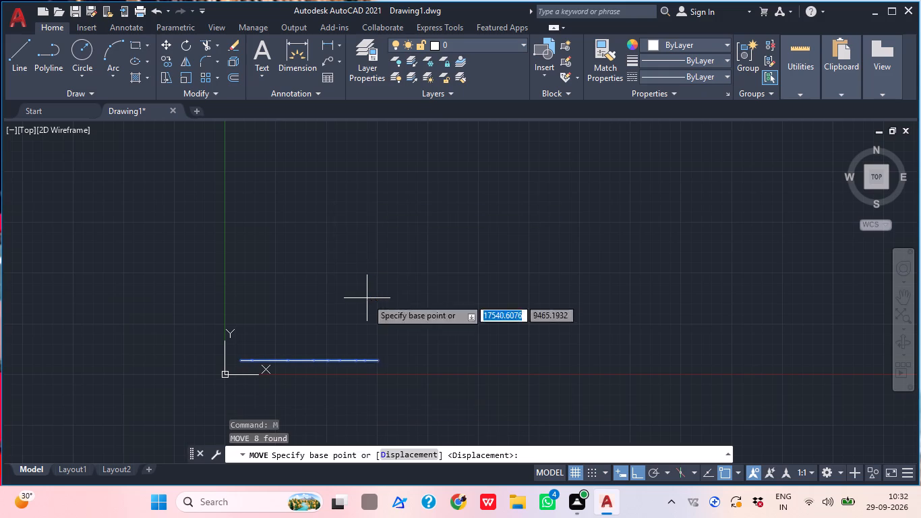
pyautogui.click(378, 359)
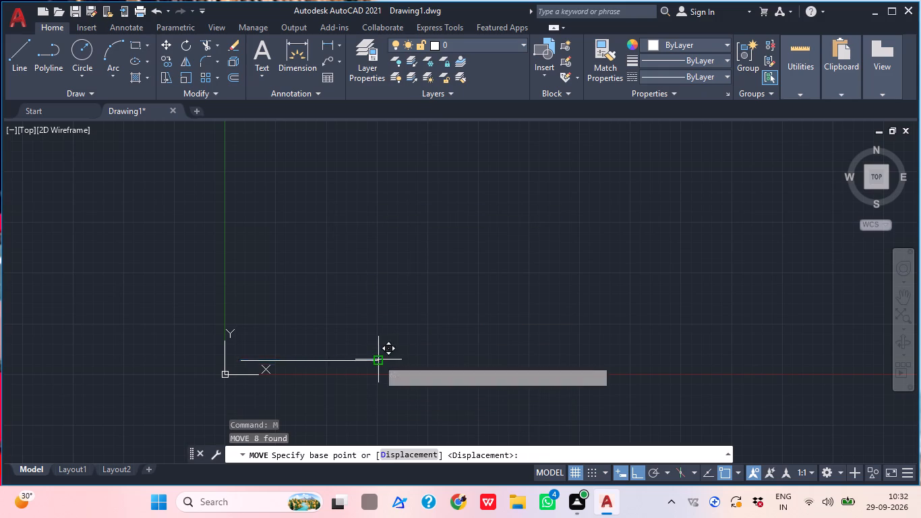
pyautogui.click(376, 146)
pyautogui.moveTo(445, 181); pyautogui.dragTo(427, 267, button='middle')
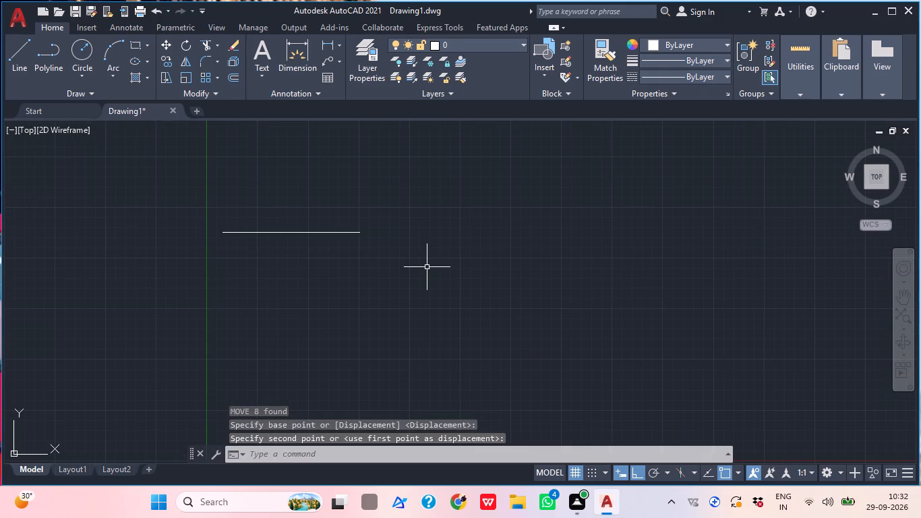
pyautogui.press('Escape')
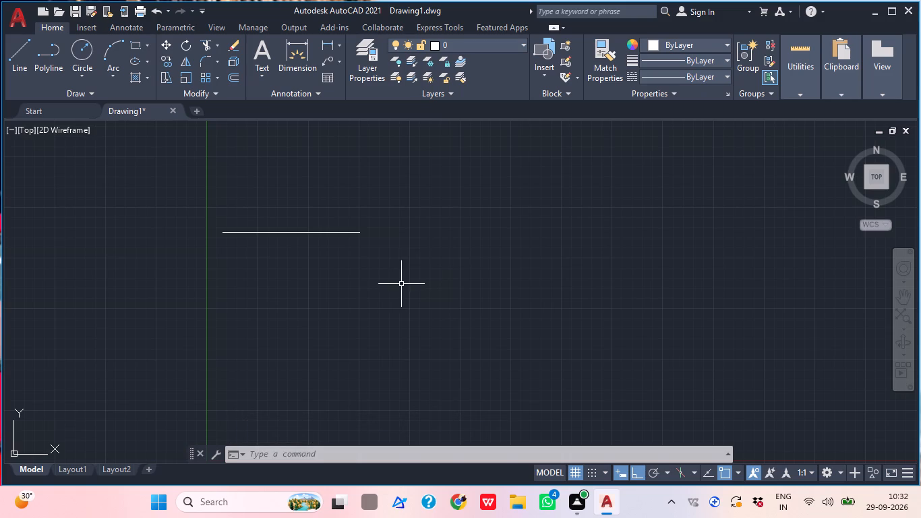
# Draw a vertical line down from the horizontal line's left end with consecutive segments of 4730, 4730 and 5610.
pyautogui.scroll(2, 201, 246)
pyautogui.middleClick(227, 279)
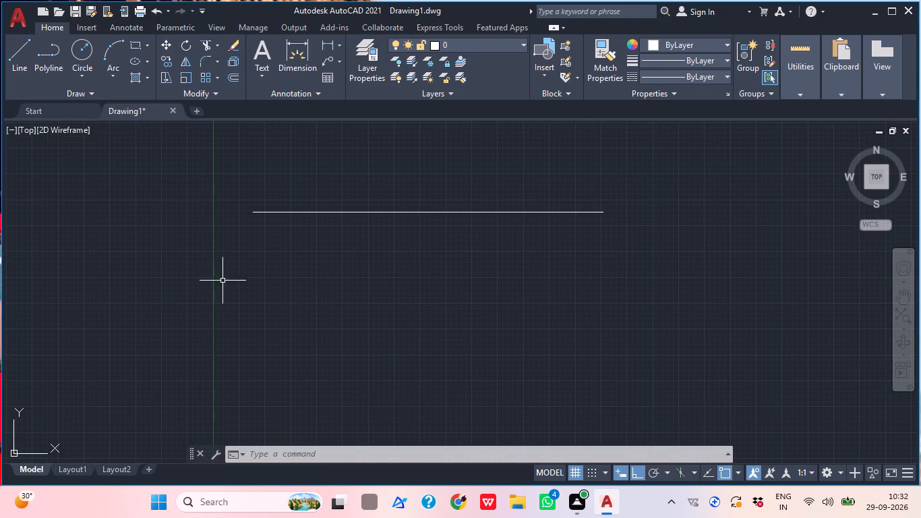
pyautogui.press('l')
pyautogui.press('space')
pyautogui.click(254, 215)
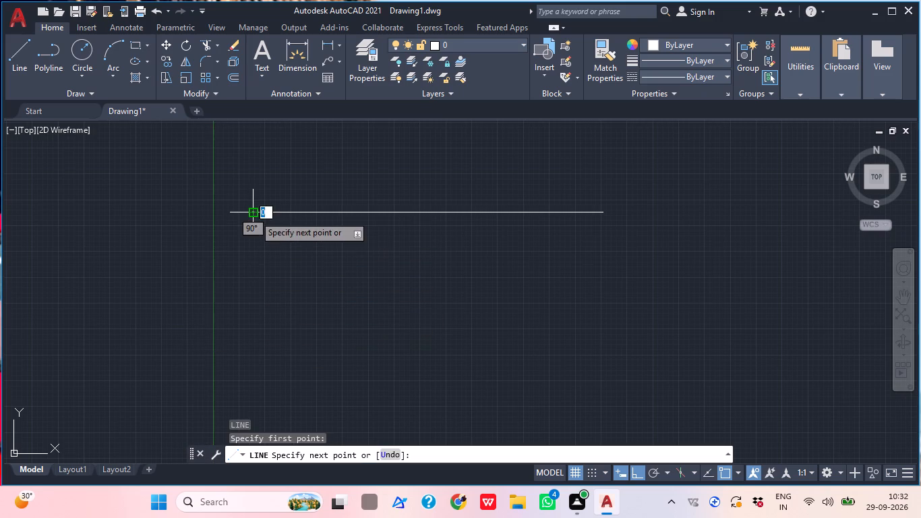
pyautogui.scroll(-4, 254, 215)
pyautogui.scroll(-1, 274, 314)
pyautogui.scroll(1, 267, 353)
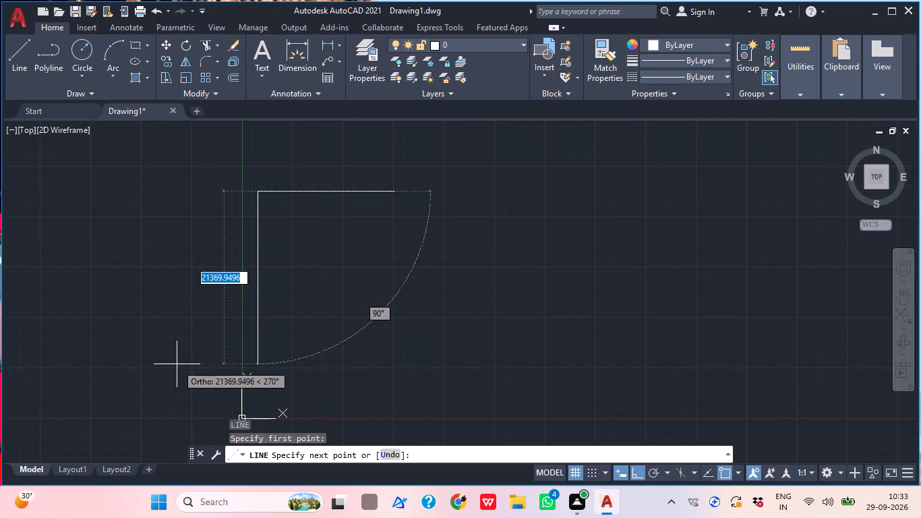
pyautogui.moveTo(312, 323); pyautogui.dragTo(410, 306, button='middle')
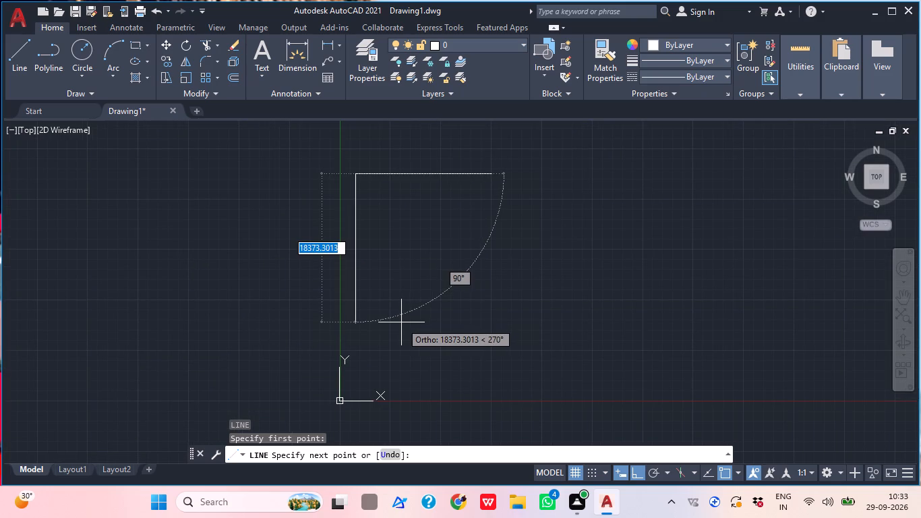
pyautogui.write('4730')
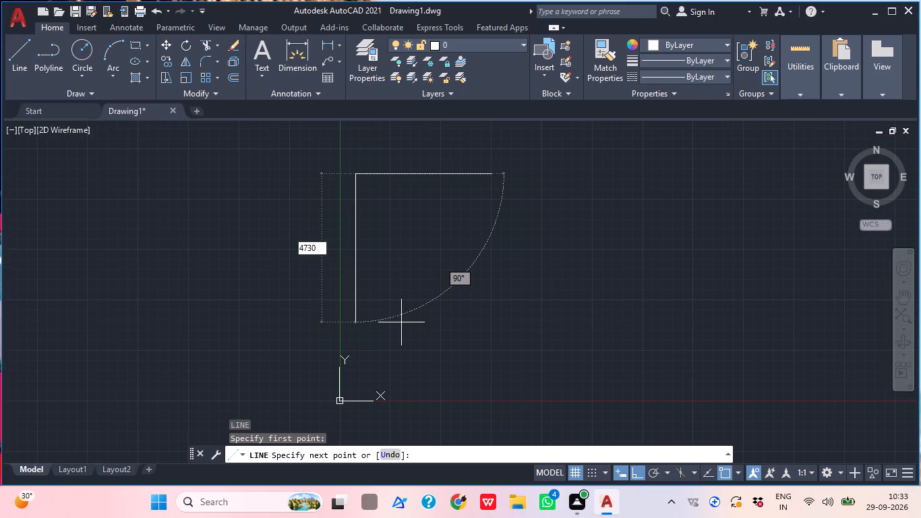
pyautogui.press('Return')
pyautogui.write('4730')
pyautogui.press('Return')
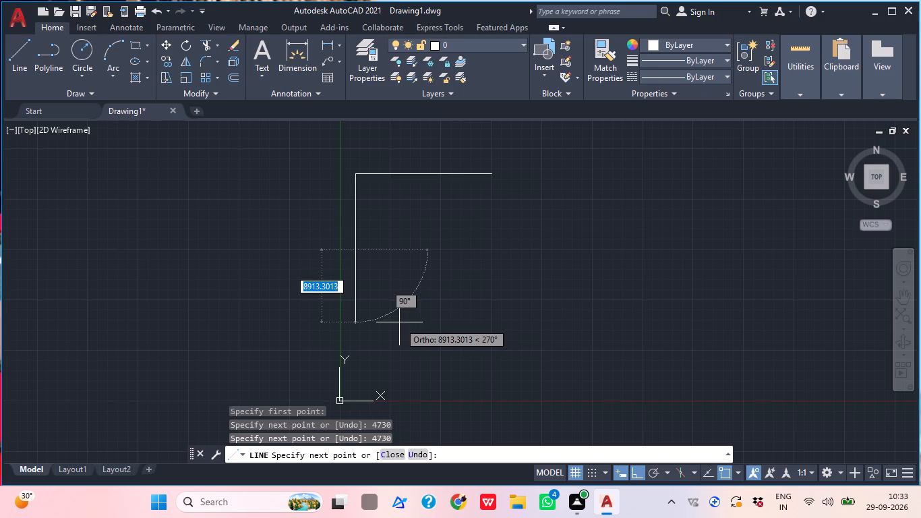
pyautogui.write('5610')
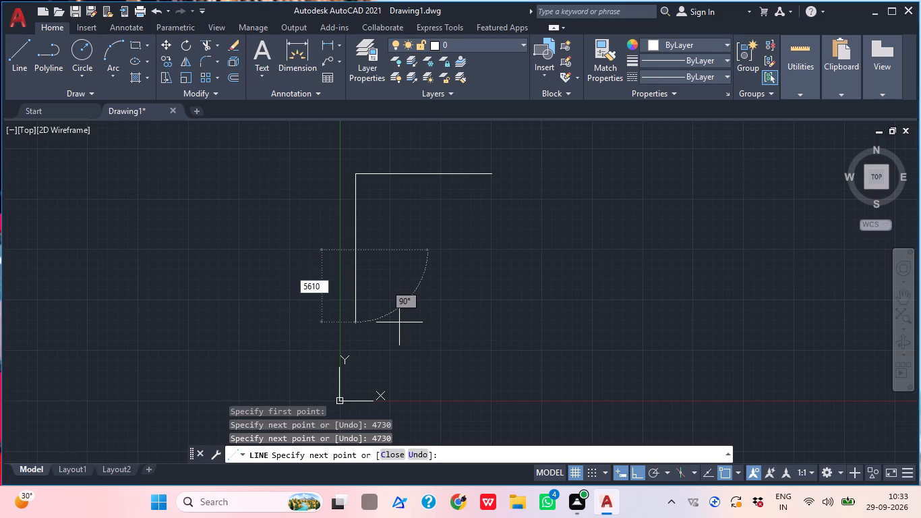
pyautogui.press('Return')
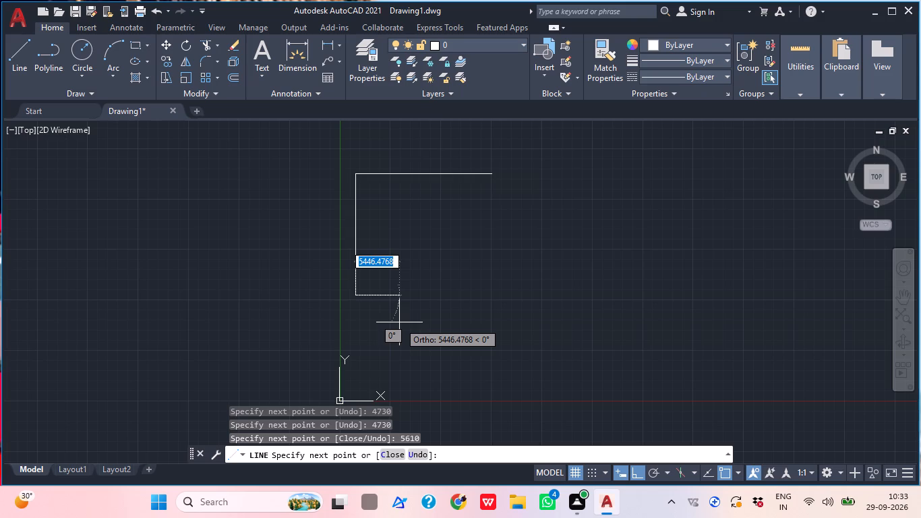
# Continue the vertical line straight down with a segment of 4435, discarding the entry made while the direction was horizontal.
pyautogui.write('4435')
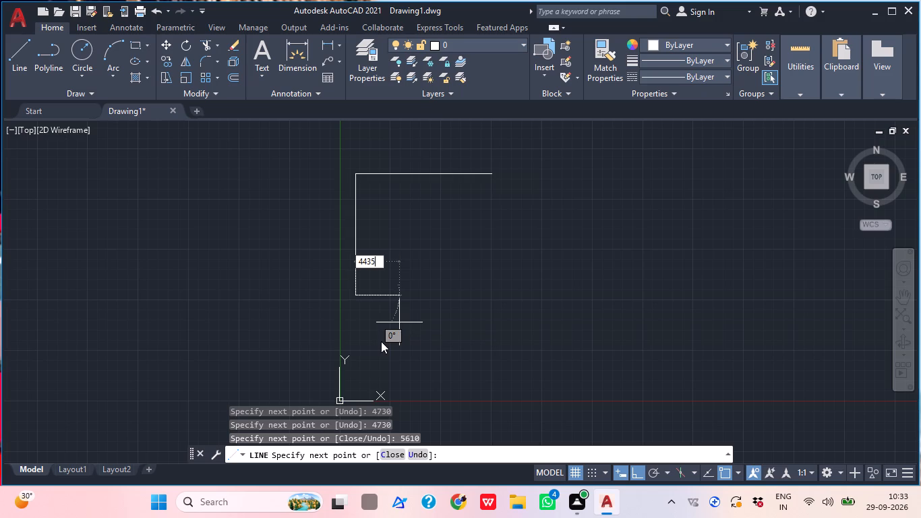
pyautogui.hotkey('ctrl', 'z')
pyautogui.press('Escape')
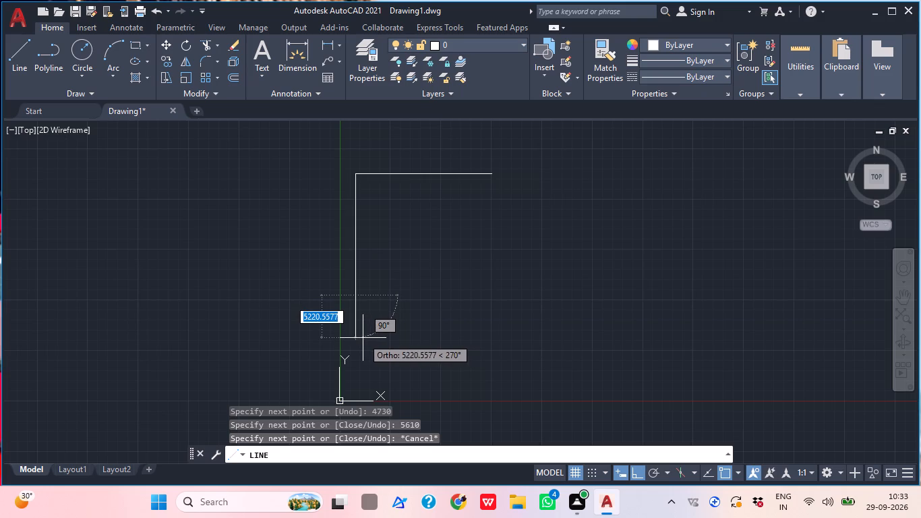
pyautogui.write('44')
pyautogui.press('3')
pyautogui.press('5')
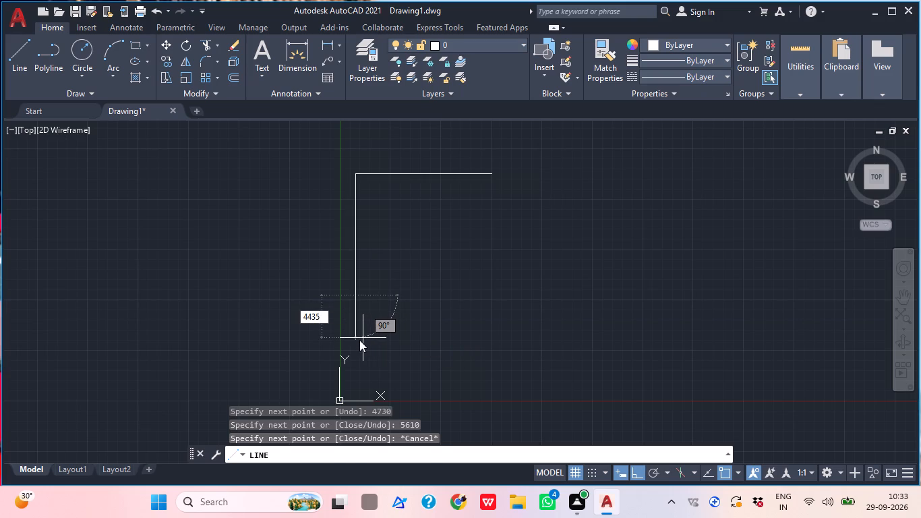
pyautogui.press('Return')
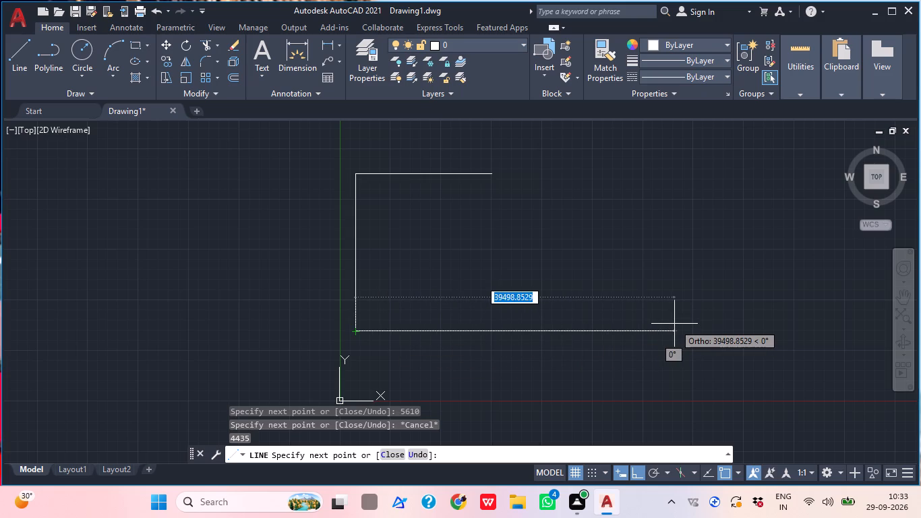
# From the vertical line's lower end, draw the bottom line along positive X with consecutive segments of 1330, 4430, 3180 and 1850.
pyautogui.press('1')
pyautogui.write('33')
pyautogui.press('0')
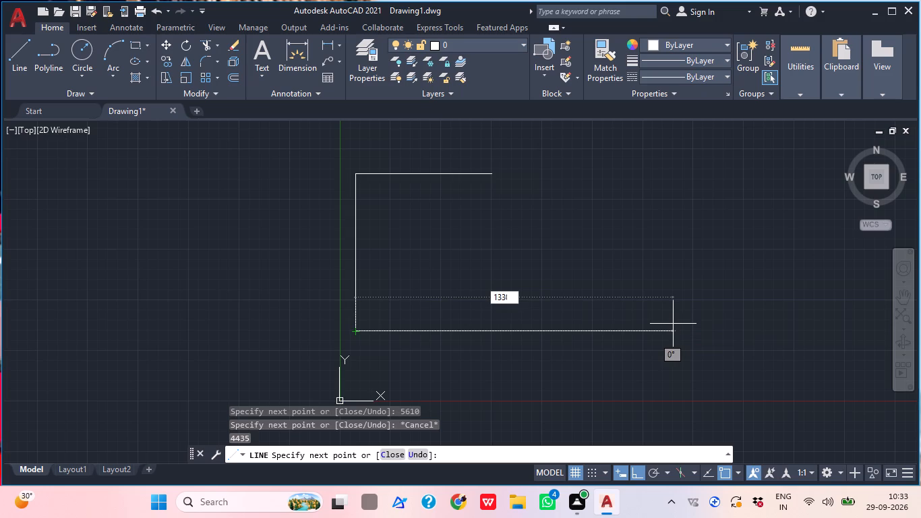
pyautogui.press('Return')
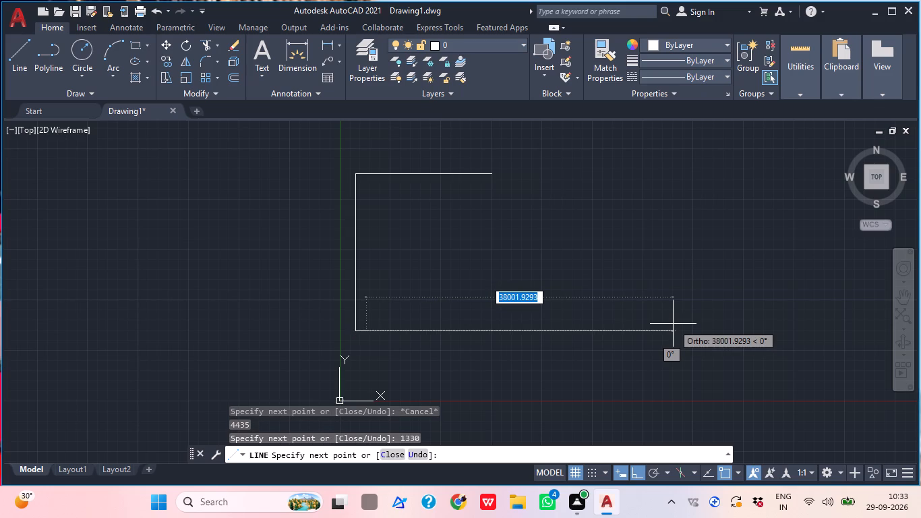
pyautogui.write('4430')
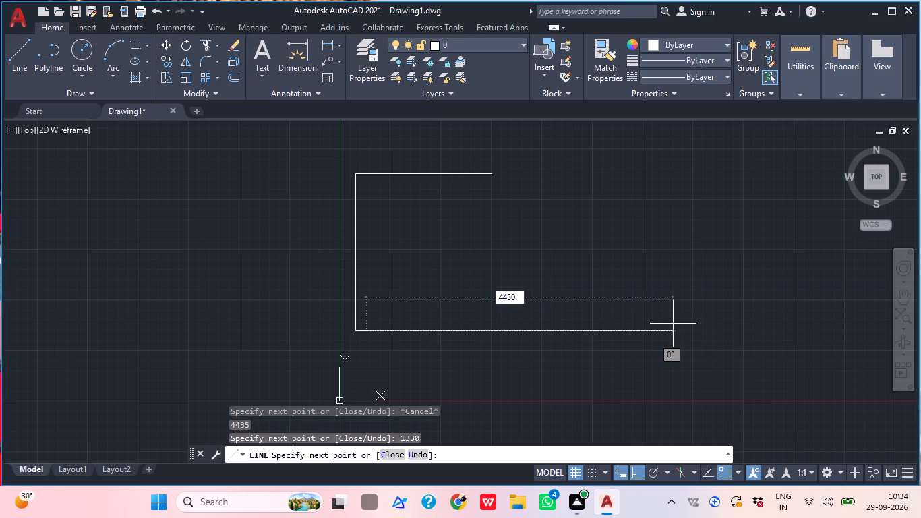
pyautogui.press('Return')
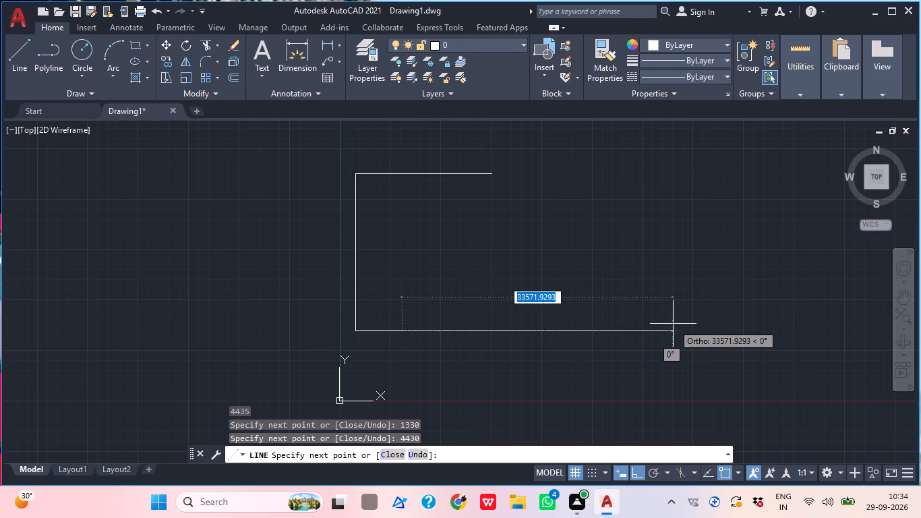
pyautogui.write('3180')
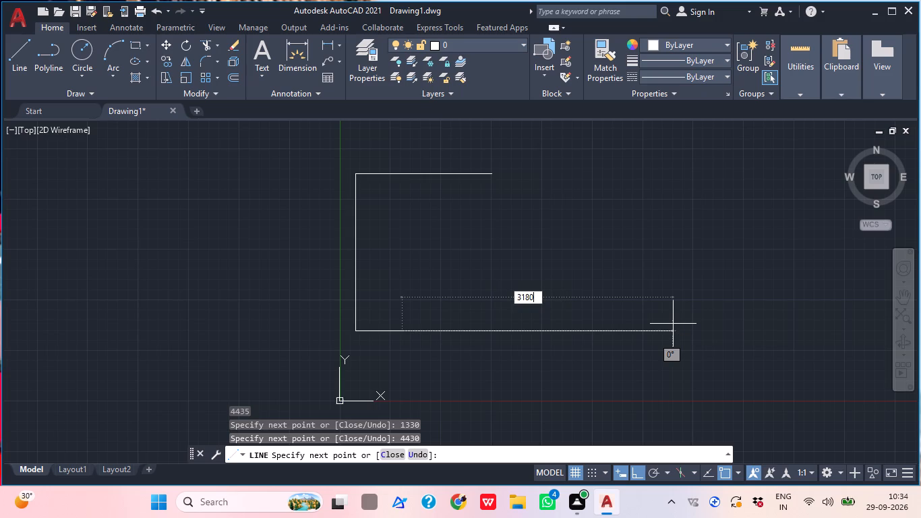
pyautogui.press('Return')
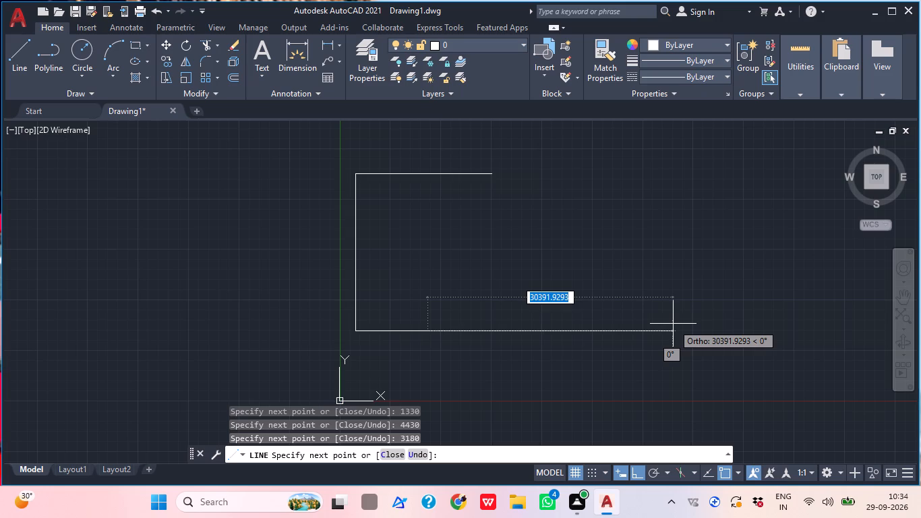
pyautogui.write('1850')
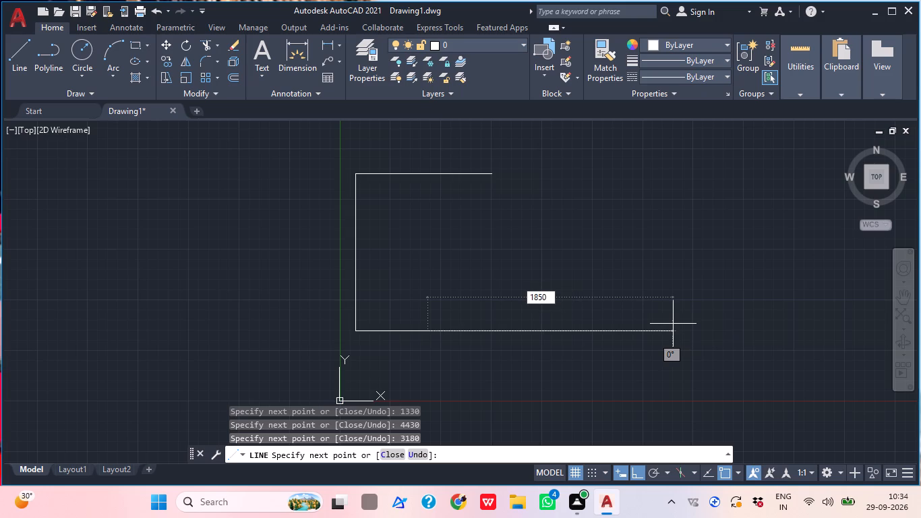
pyautogui.press('Return')
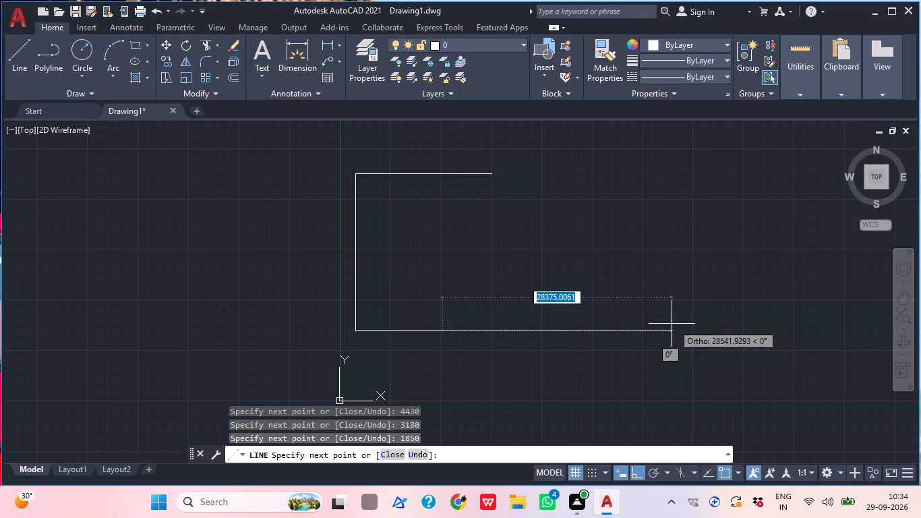
# Continue the bottom line along positive X with consecutive segments of 1380 and 2000.
pyautogui.write('13')
pyautogui.write('80')
pyautogui.press('Return')
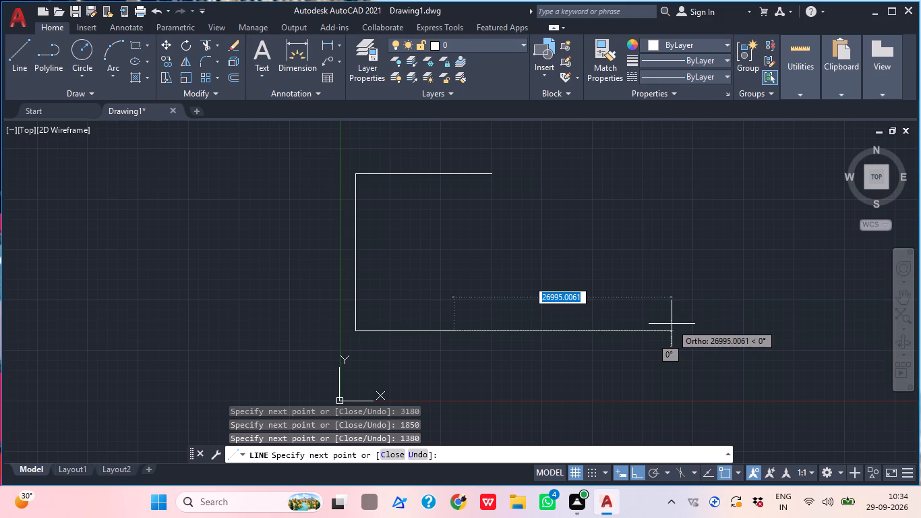
pyautogui.write('2000')
pyautogui.press('Return')
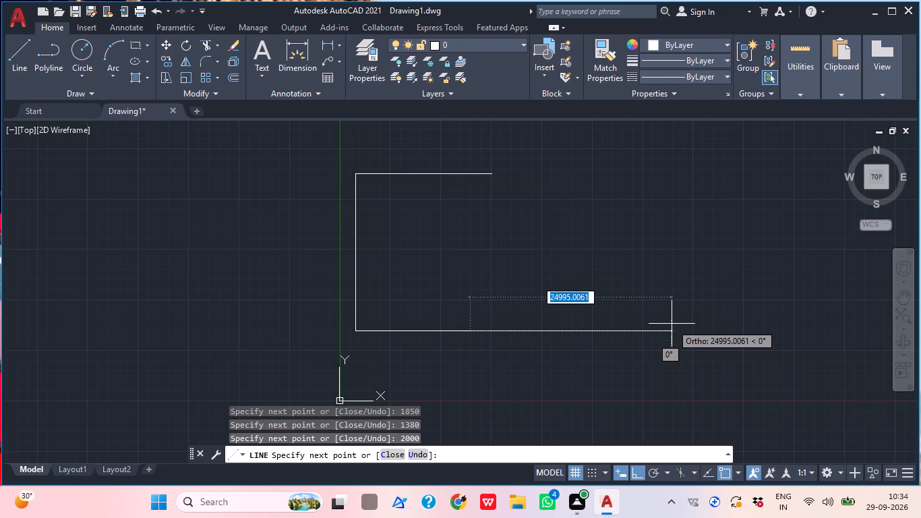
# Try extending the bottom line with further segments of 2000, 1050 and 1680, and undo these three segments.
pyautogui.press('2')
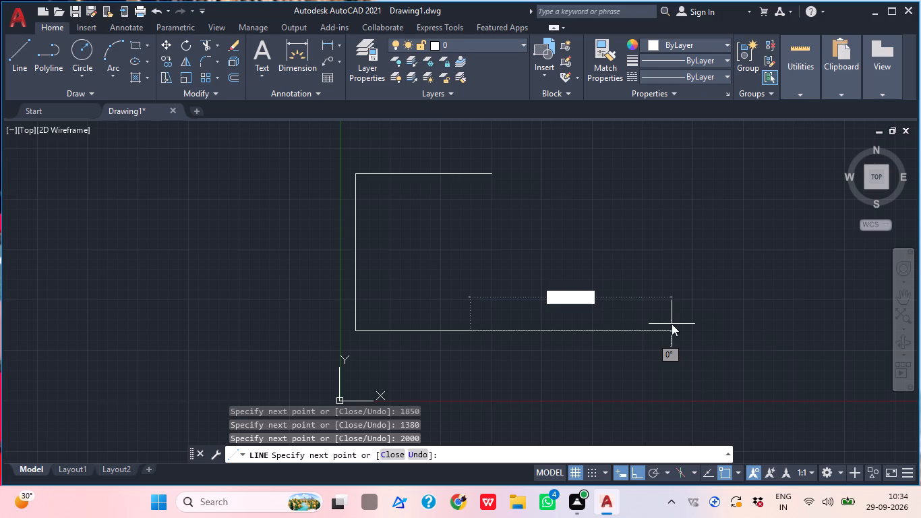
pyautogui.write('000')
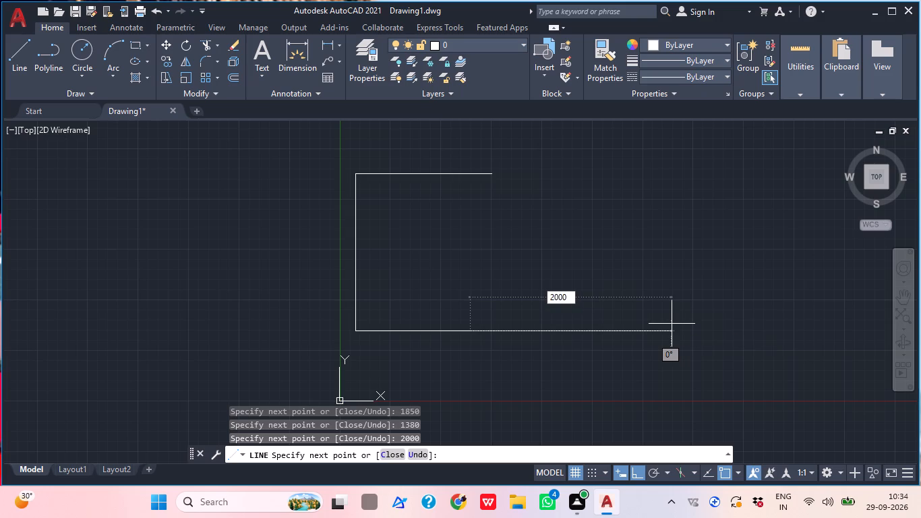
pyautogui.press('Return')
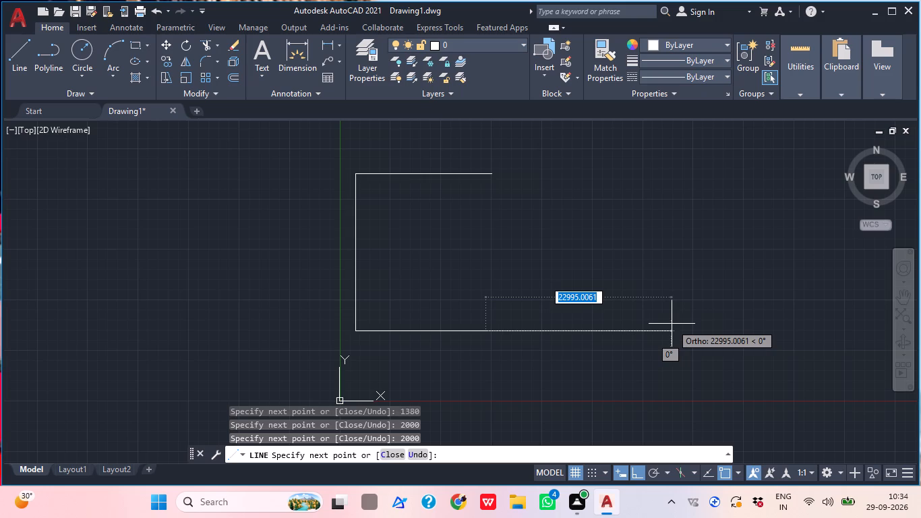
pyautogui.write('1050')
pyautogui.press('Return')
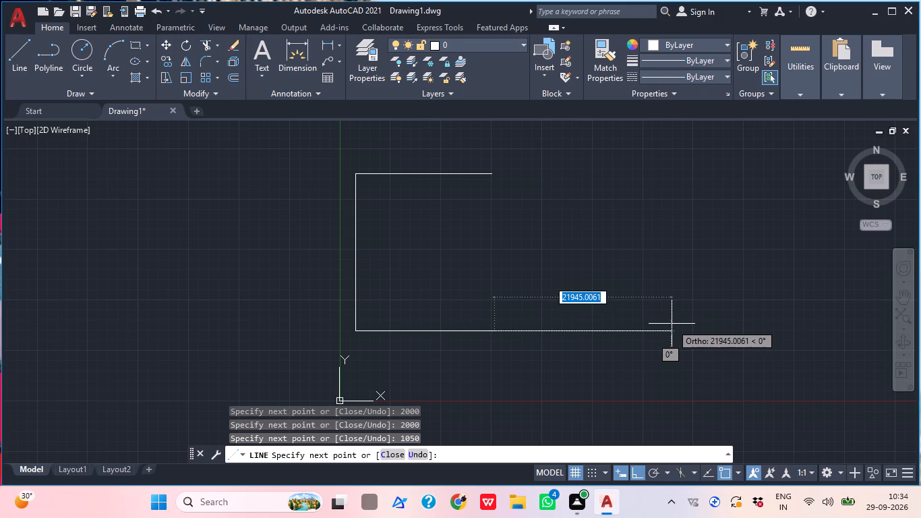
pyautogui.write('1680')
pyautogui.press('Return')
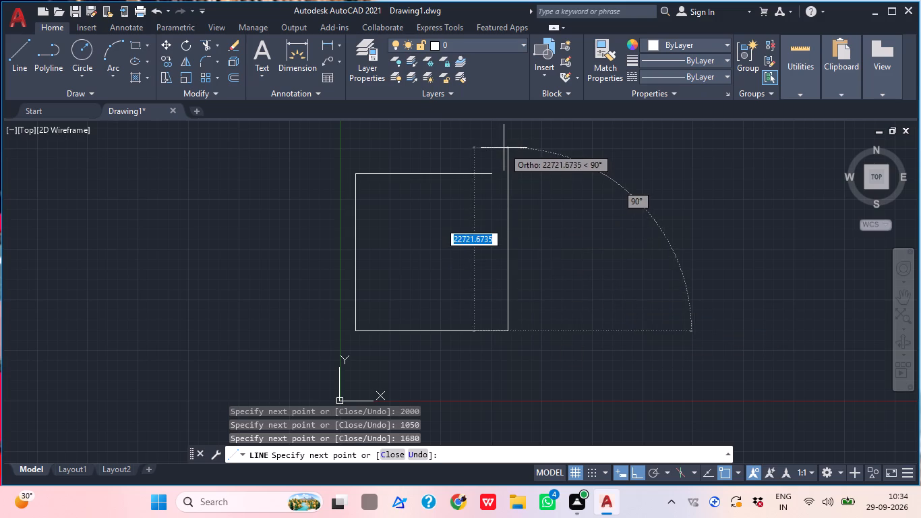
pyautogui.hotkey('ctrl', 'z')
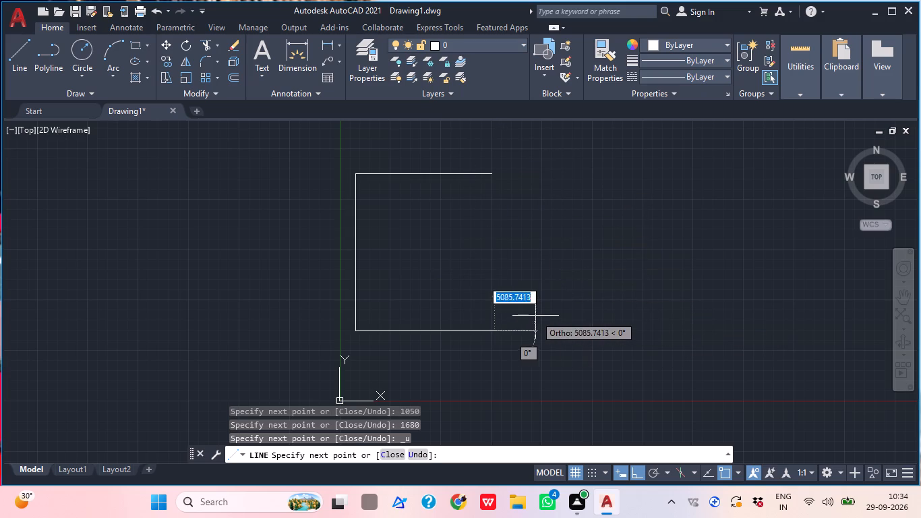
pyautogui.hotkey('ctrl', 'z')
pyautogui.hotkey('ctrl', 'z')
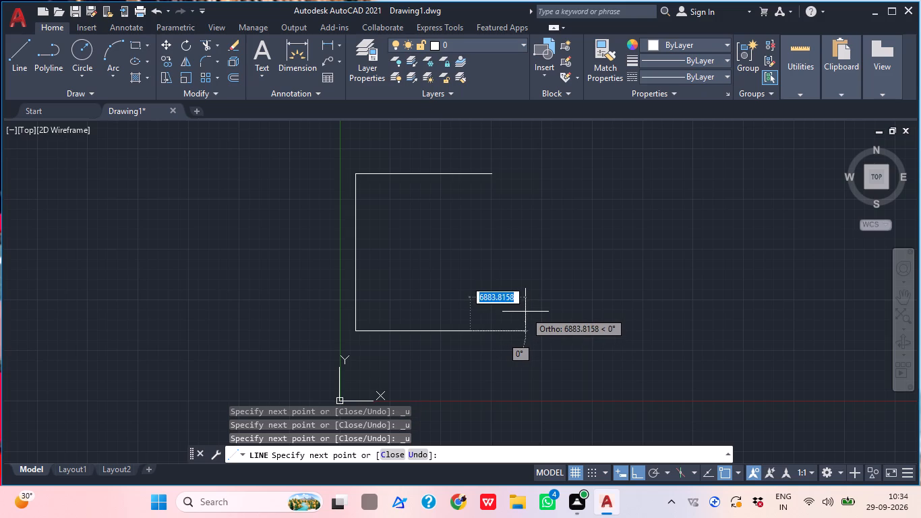
# Finish the bottom line along positive X with consecutive segments of 1050 and 1680, and end the line.
pyautogui.write('105')
pyautogui.press('0')
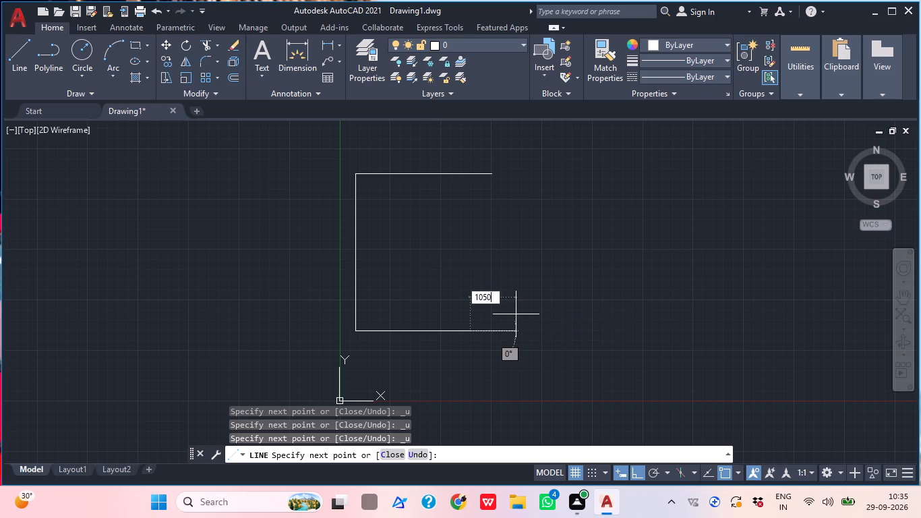
pyautogui.press('Return')
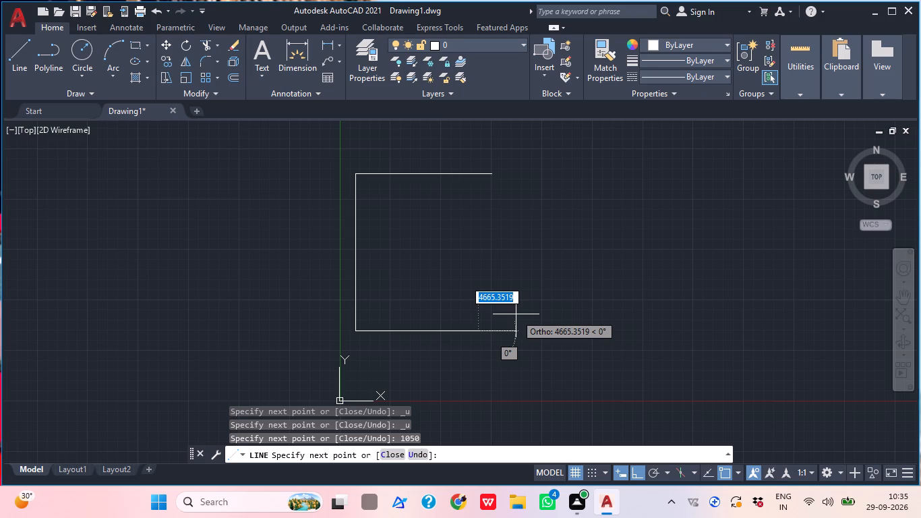
pyautogui.press('1')
pyautogui.write('68')
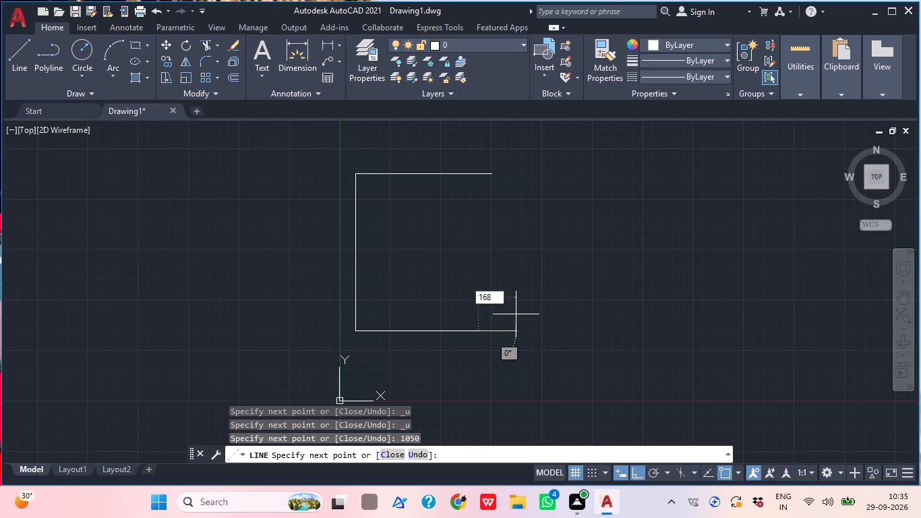
pyautogui.press('0')
pyautogui.press('Return')
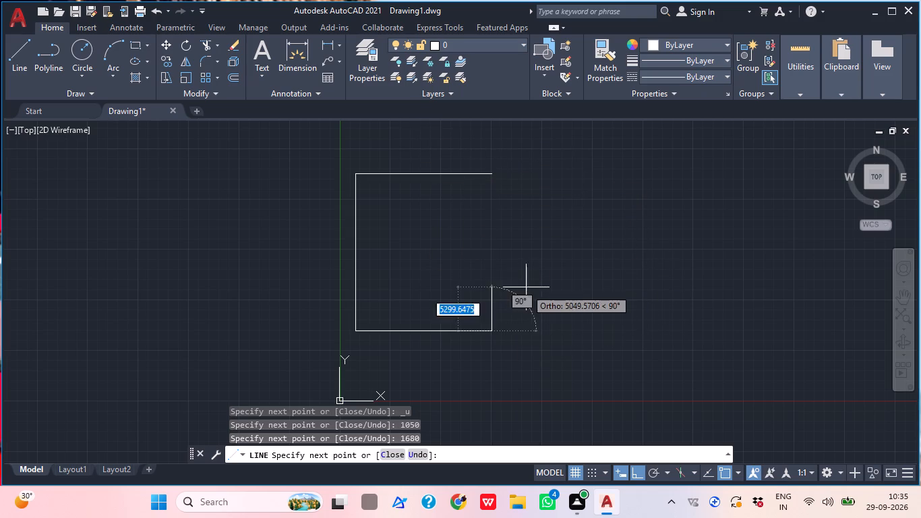
pyautogui.press('Escape')
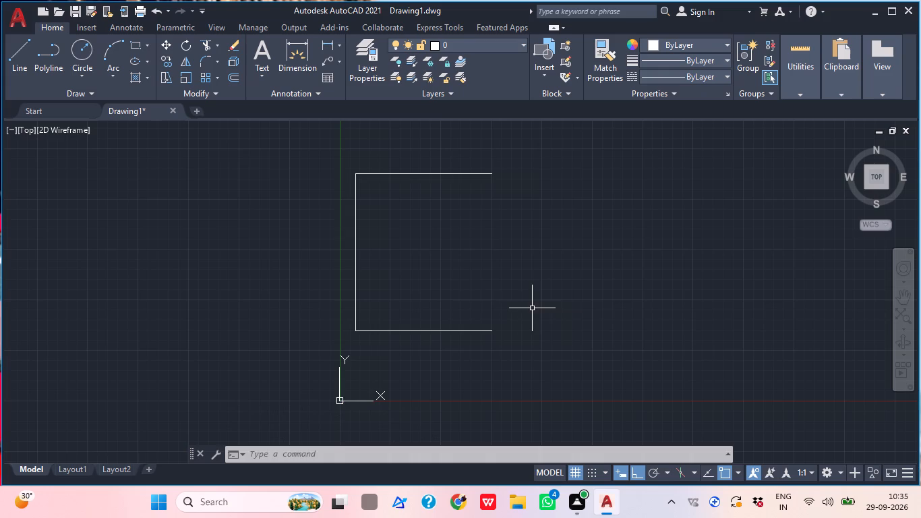
# From the bottom line's right end, draw the outline's right side straight up with consecutive segments of 4435, 5610, 4730 and 4730.
pyautogui.click(19, 57)
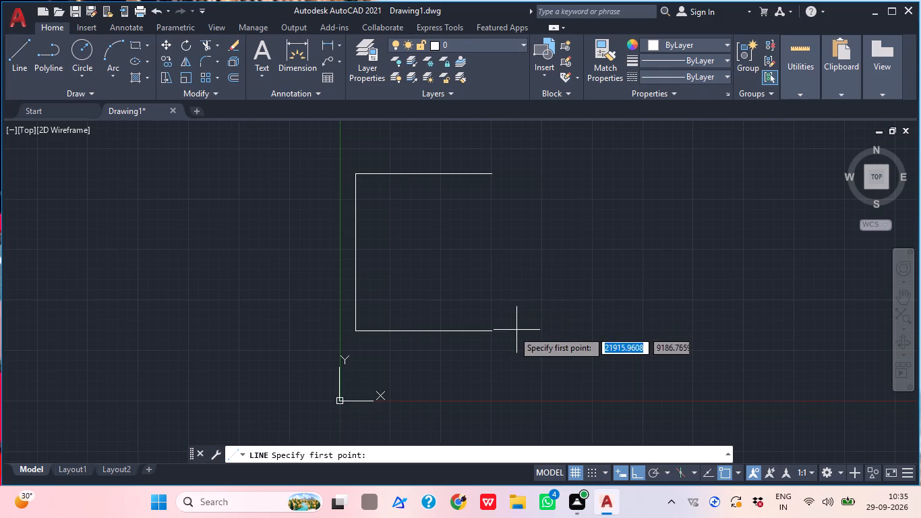
pyautogui.click(489, 329)
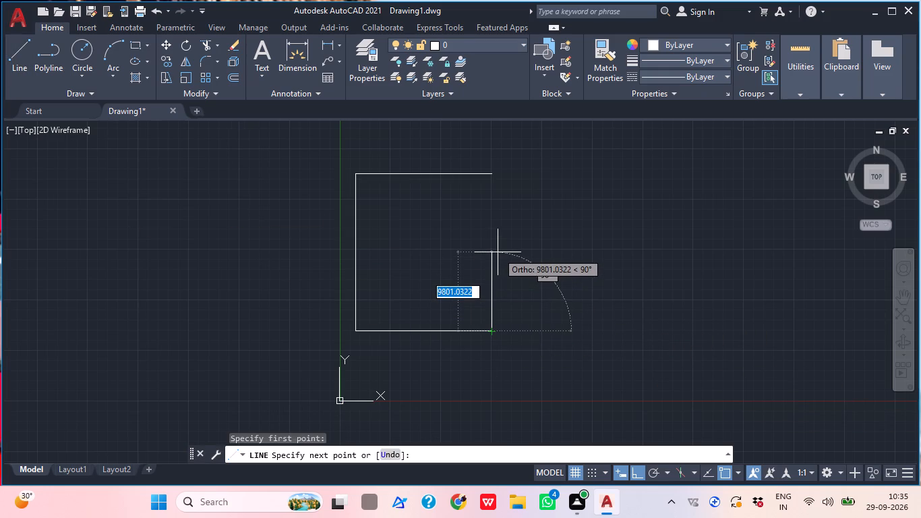
pyautogui.write('44')
pyautogui.write('35')
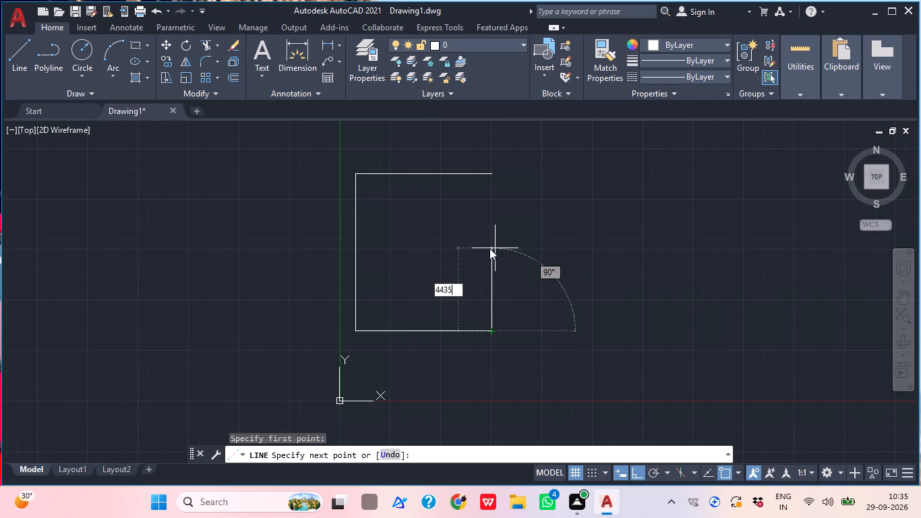
pyautogui.press('Return')
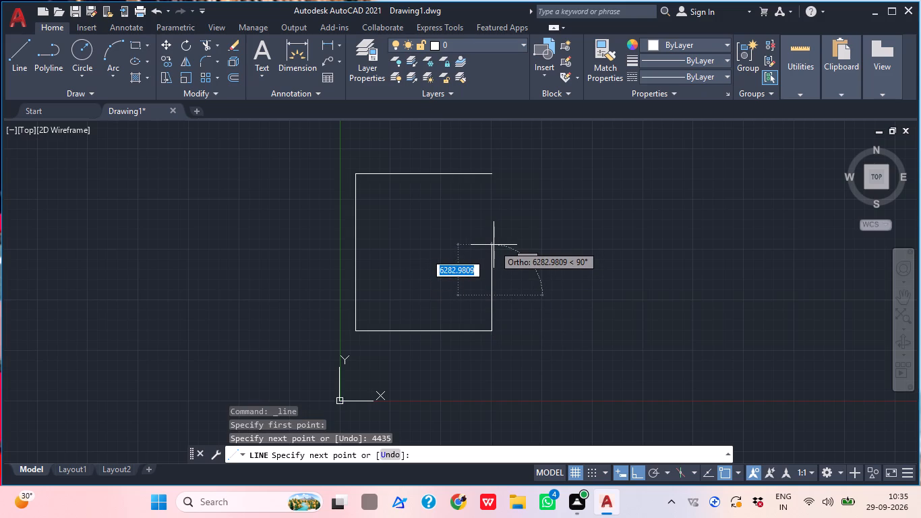
pyautogui.write('56')
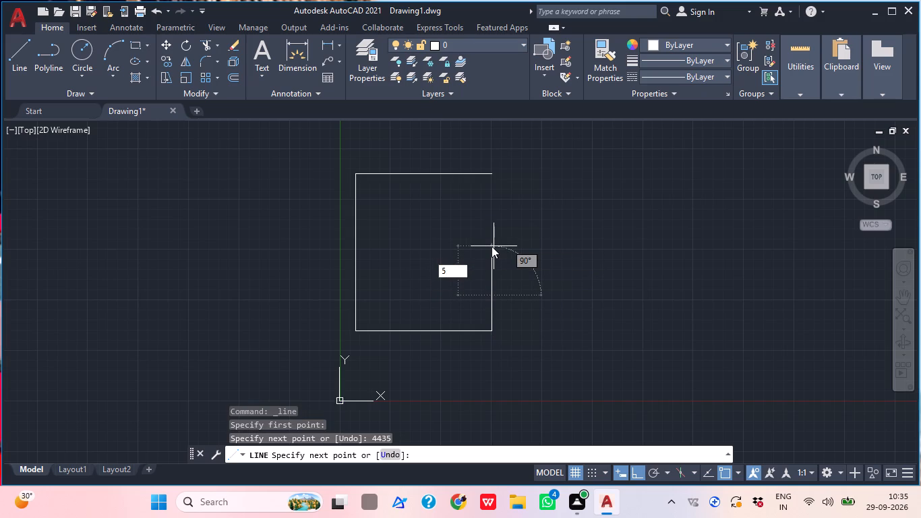
pyautogui.write('10')
pyautogui.press('Return')
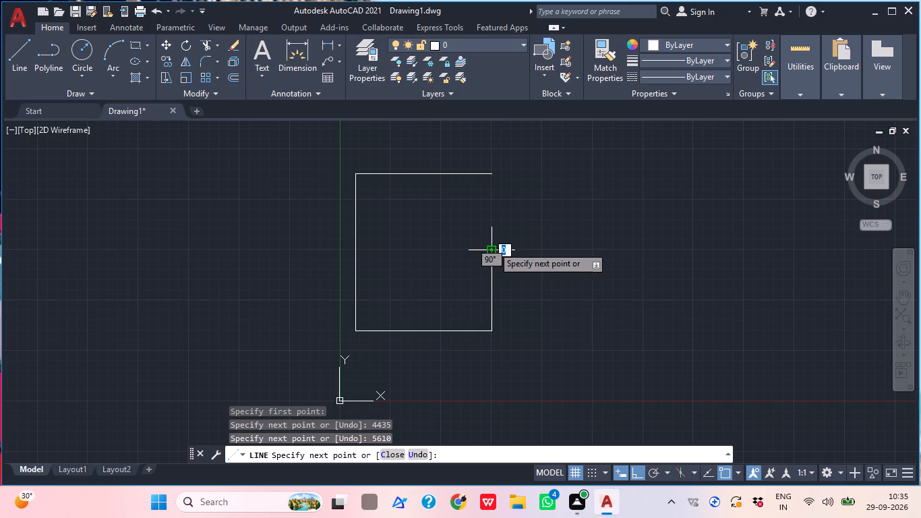
pyautogui.moveTo(506, 243); pyautogui.dragTo(440, 353, button='middle')
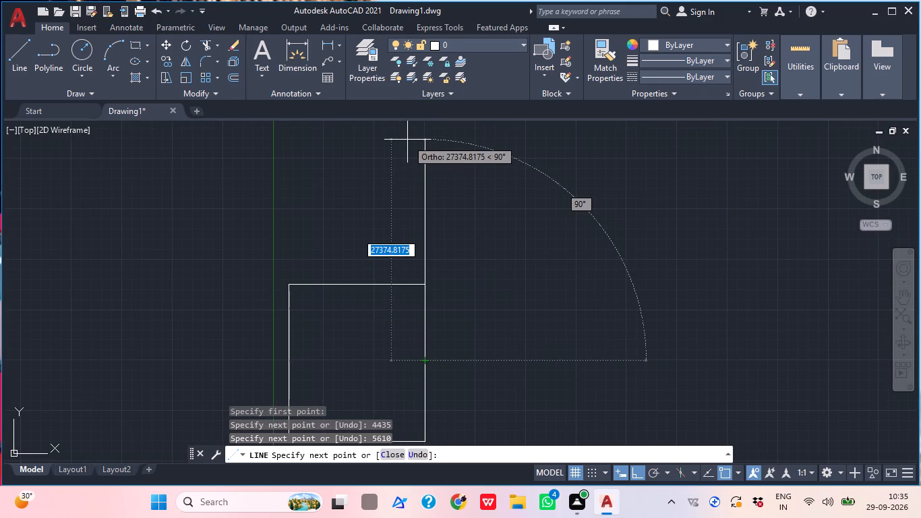
pyautogui.write('47')
pyautogui.write('30')
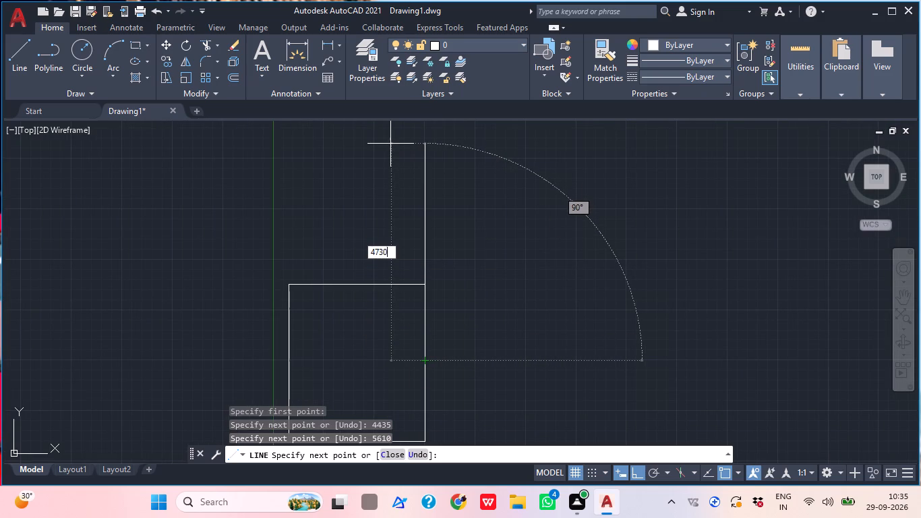
pyautogui.press('Return')
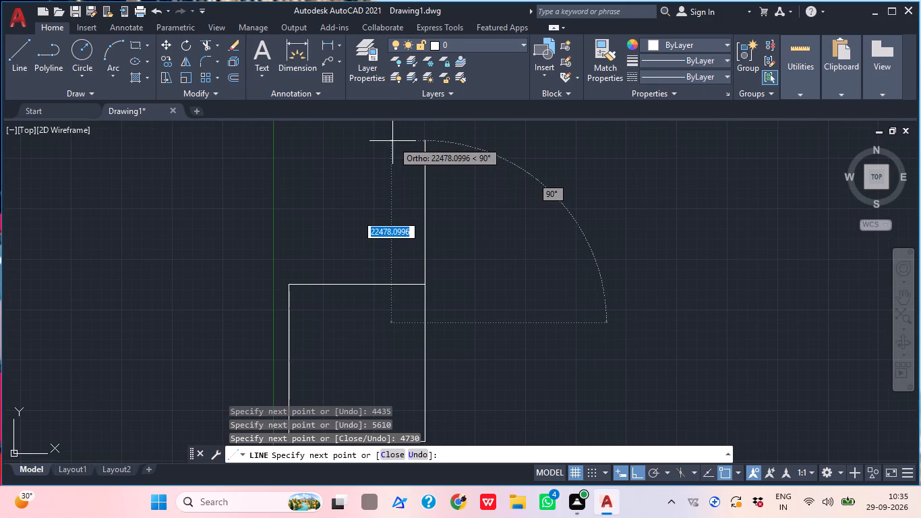
pyautogui.press('4')
pyautogui.write('730')
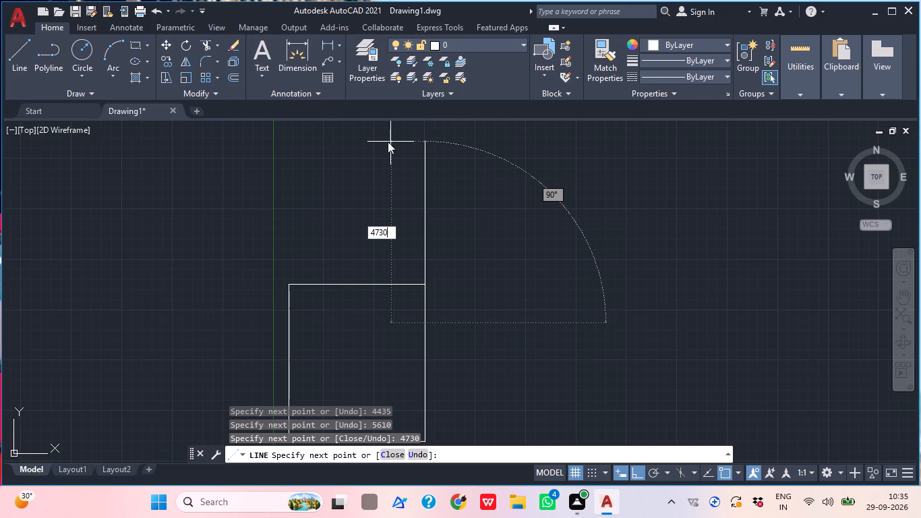
pyautogui.press('Return')
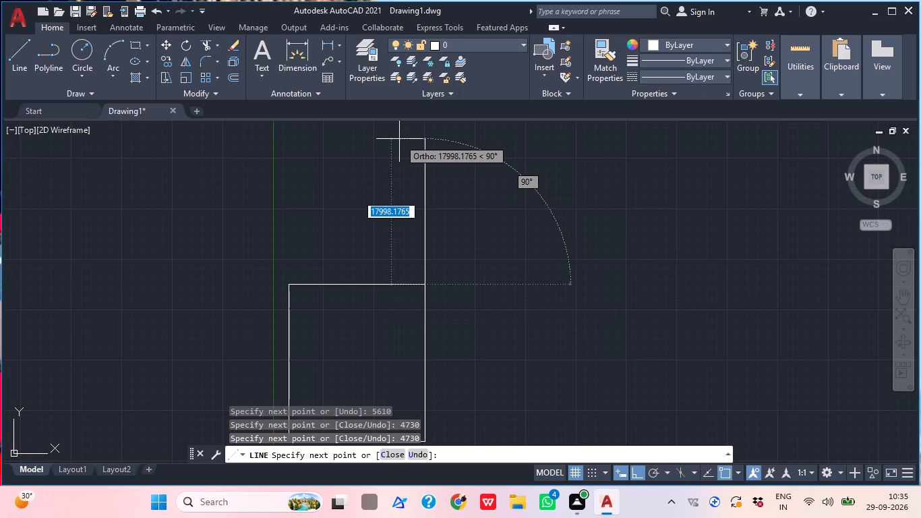
pyautogui.press('Escape')
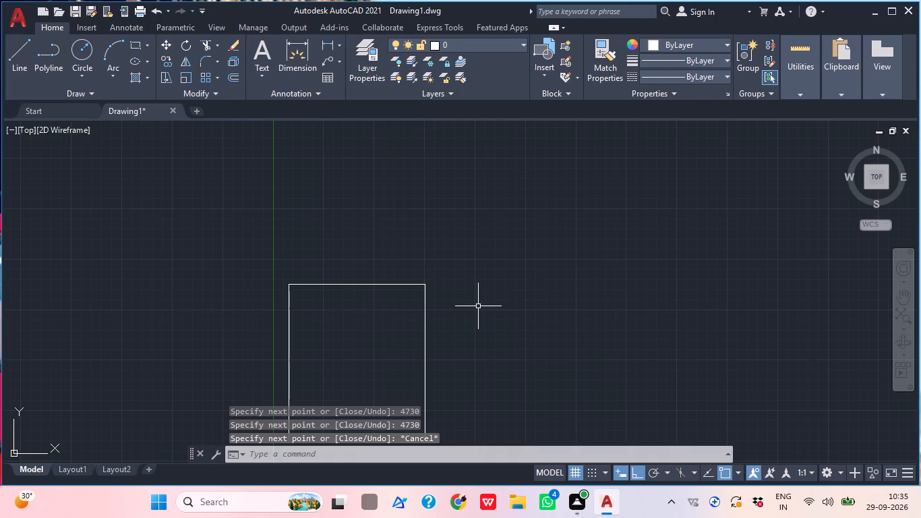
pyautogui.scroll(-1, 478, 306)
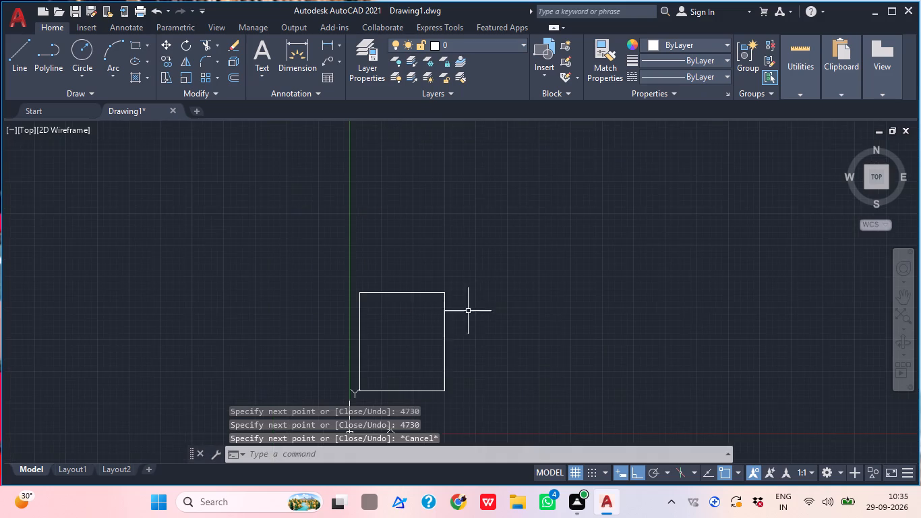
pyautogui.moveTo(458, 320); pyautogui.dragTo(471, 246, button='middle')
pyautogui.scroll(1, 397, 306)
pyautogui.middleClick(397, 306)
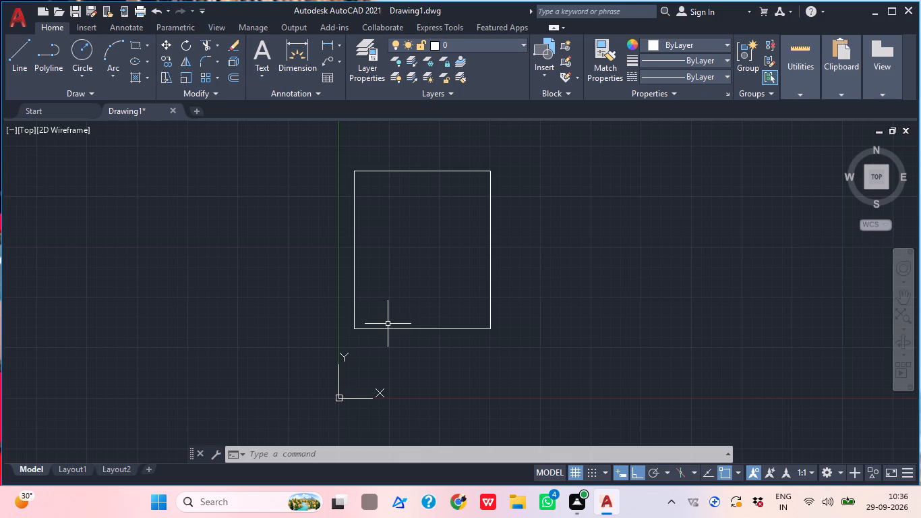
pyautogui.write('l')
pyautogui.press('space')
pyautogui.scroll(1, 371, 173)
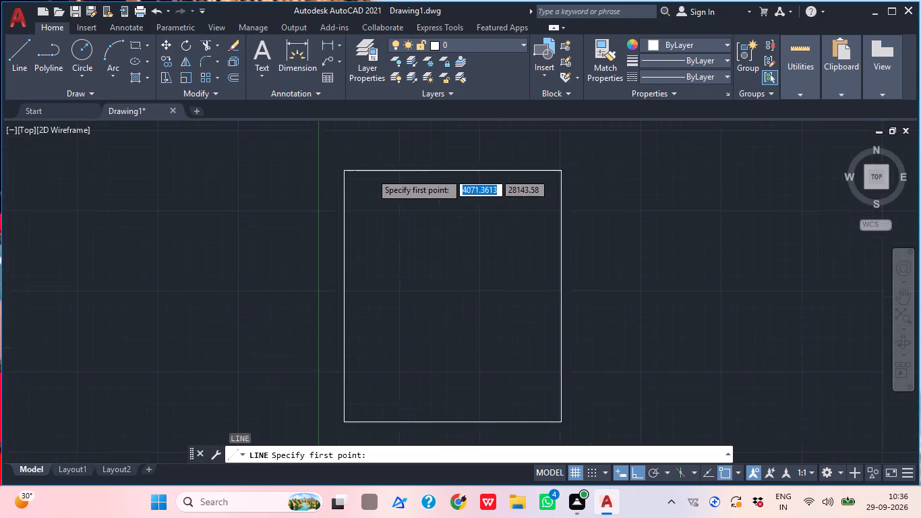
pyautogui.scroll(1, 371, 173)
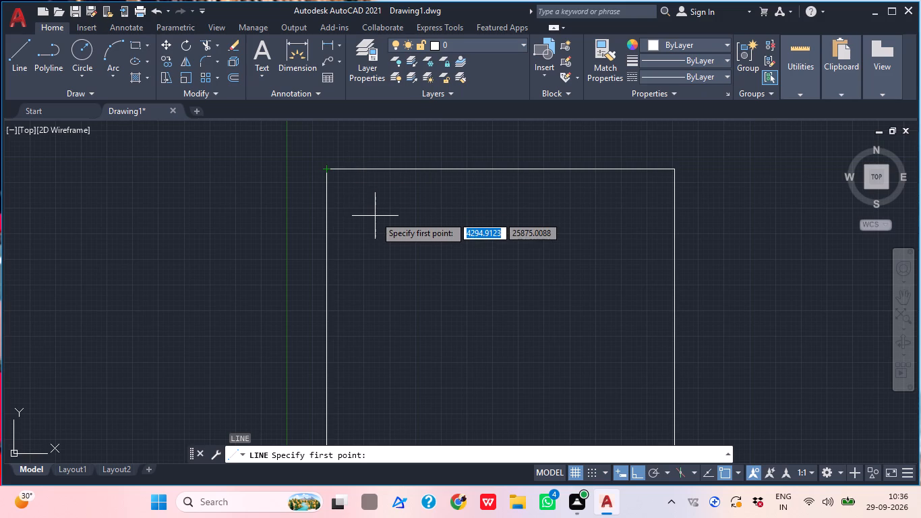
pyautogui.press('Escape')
# Draw a vertical interior line from a point tracked 1330 along the top edge from the outline's top-left corner, down to the bottom line.
pyautogui.write('l')
pyautogui.press('space')
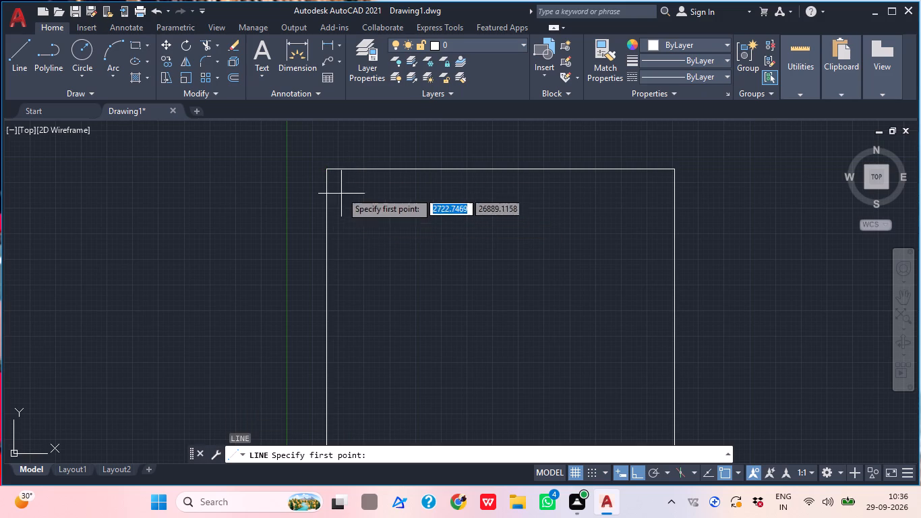
pyautogui.write('tk')
pyautogui.press('space')
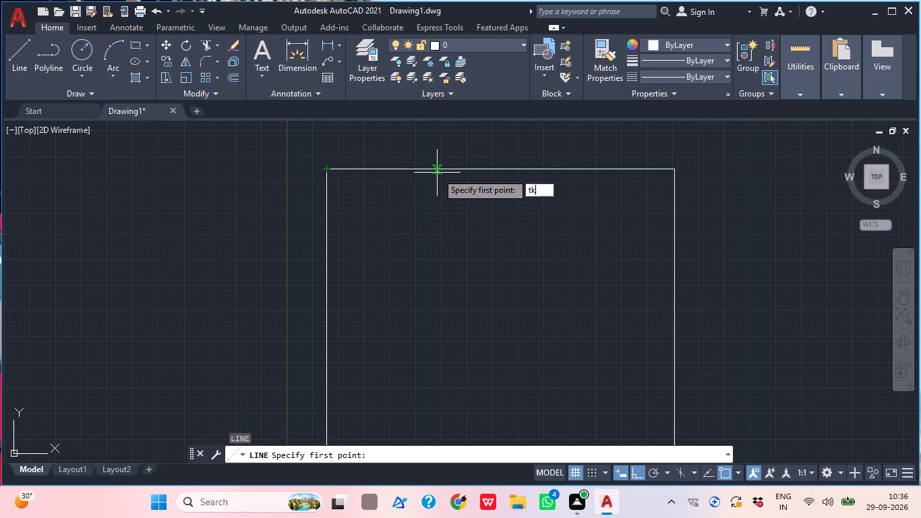
pyautogui.click(325, 169)
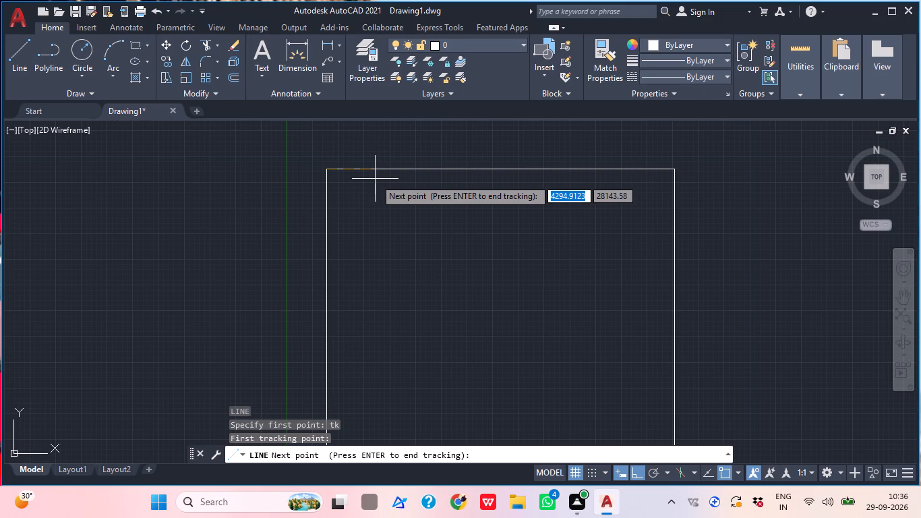
pyautogui.press('1')
pyautogui.write('330')
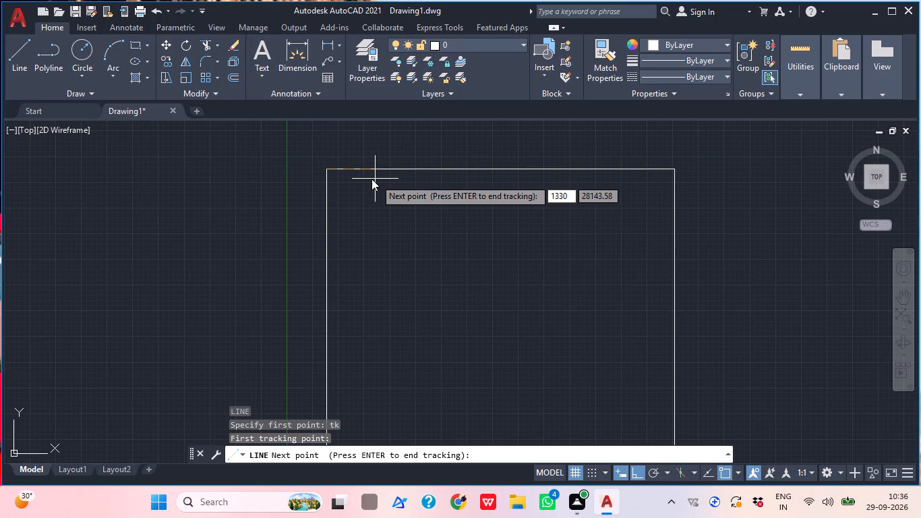
pyautogui.press('Return')
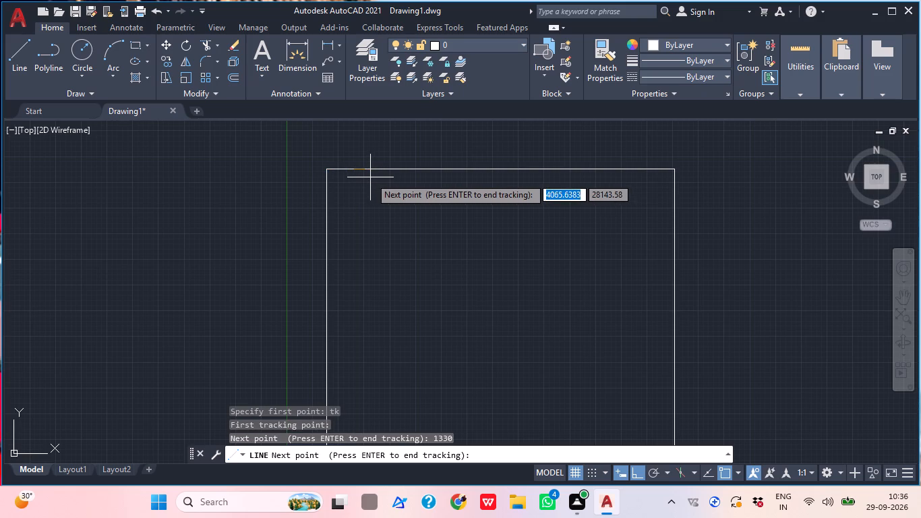
pyautogui.press('Return')
pyautogui.scroll(-1, 377, 225)
pyautogui.moveTo(375, 233); pyautogui.dragTo(376, 173, button='middle')
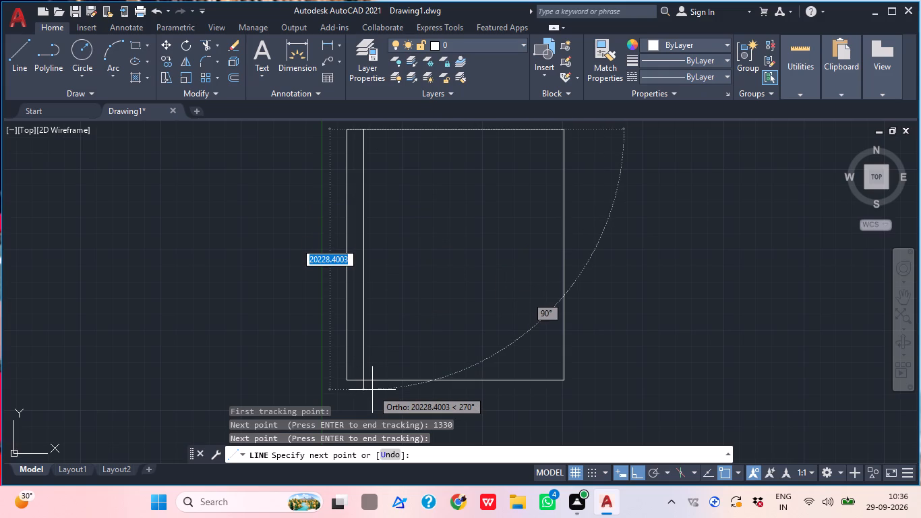
pyautogui.scroll(3, 372, 386)
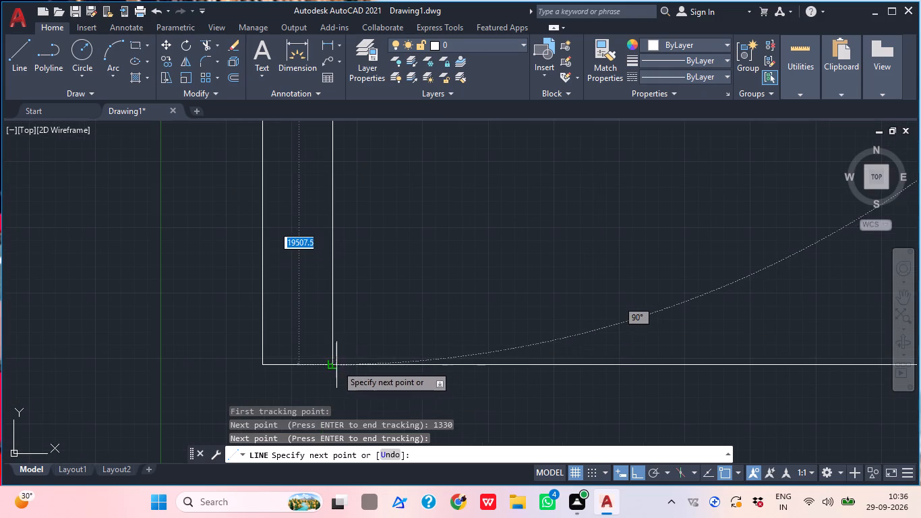
pyautogui.click(334, 365)
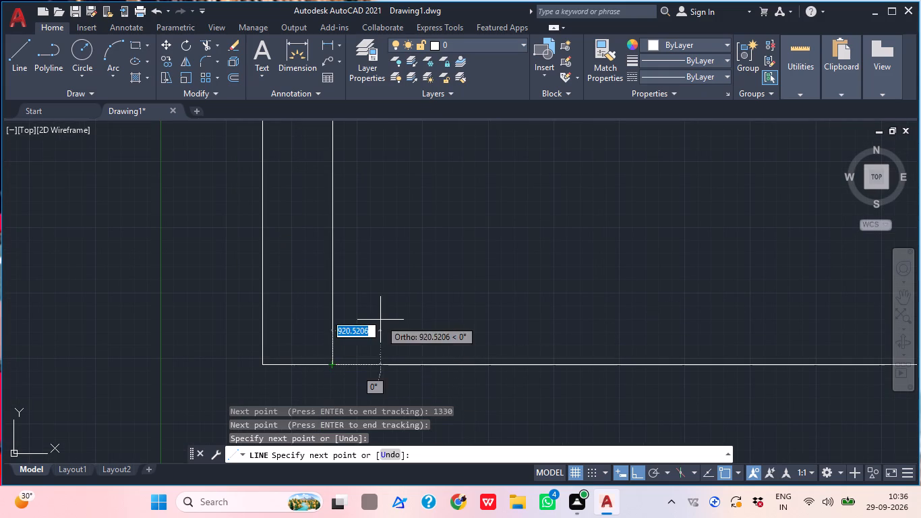
pyautogui.press('Escape')
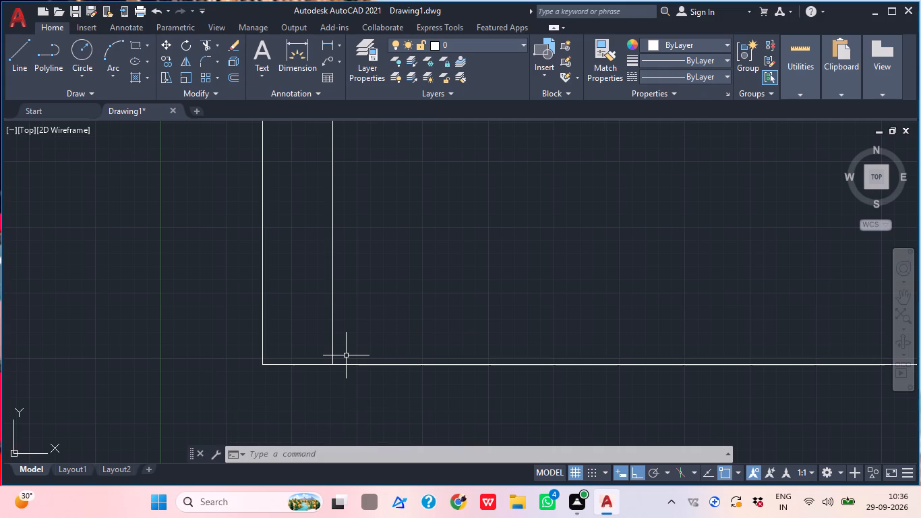
# Draw a second vertical line, tracked 4430 in positive X from the first interior line's top end, down to just past the bottom line.
pyautogui.moveTo(455, 320); pyautogui.dragTo(417, 339, button='middle')
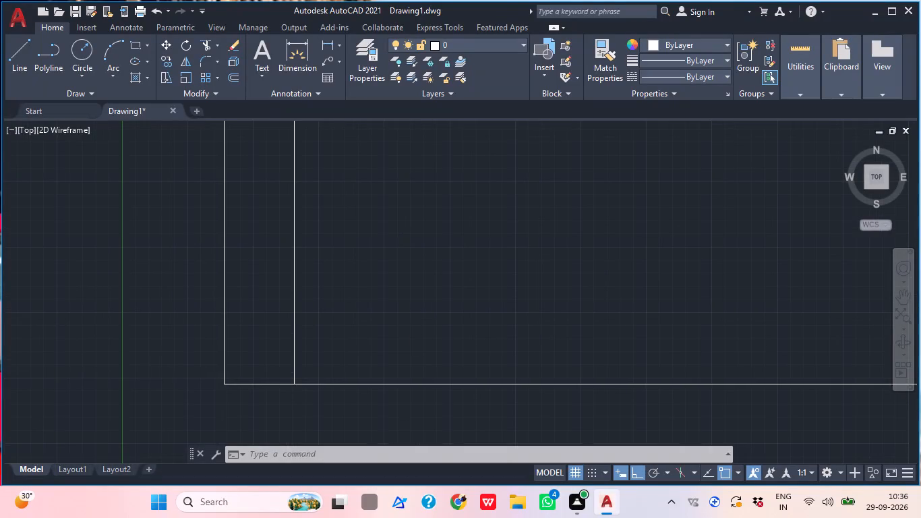
pyautogui.moveTo(392, 392); pyautogui.dragTo(384, 405, button='middle')
pyautogui.scroll(-2, 384, 288)
pyautogui.moveTo(418, 235); pyautogui.dragTo(382, 411, button='middle')
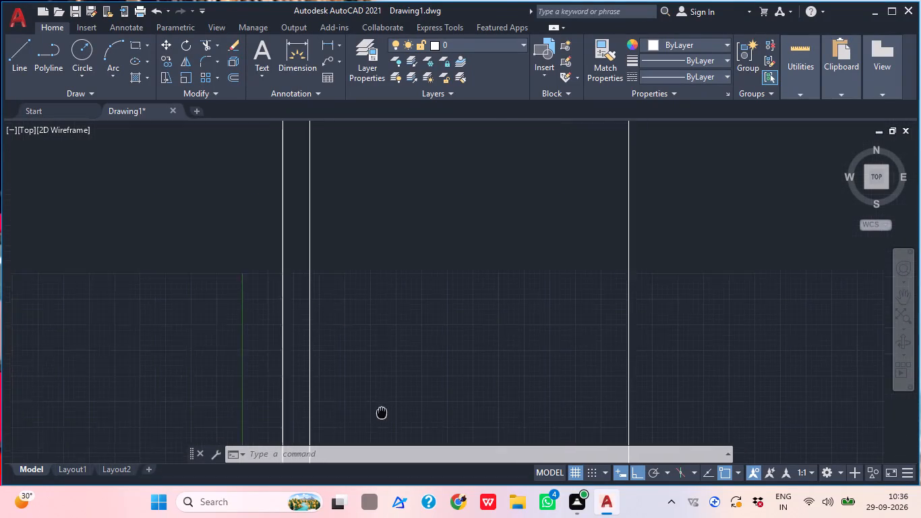
pyautogui.moveTo(382, 411); pyautogui.dragTo(379, 425, button='middle')
pyautogui.moveTo(344, 231); pyautogui.dragTo(344, 343, button='middle')
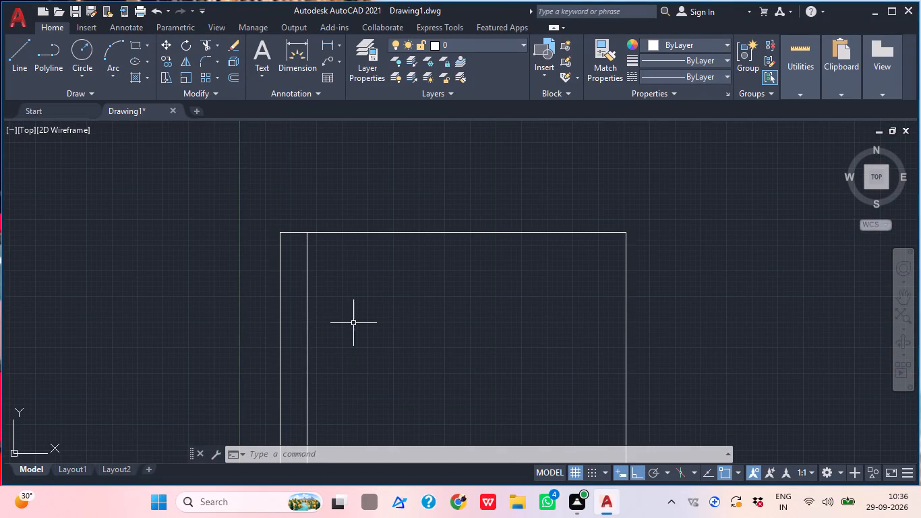
pyautogui.write('l')
pyautogui.press('space')
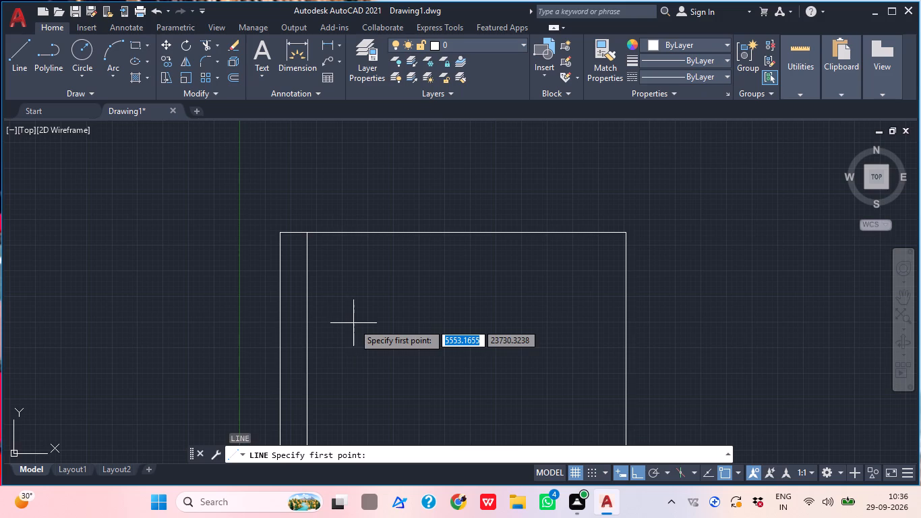
pyautogui.press('t')
pyautogui.write('k')
pyautogui.press('space')
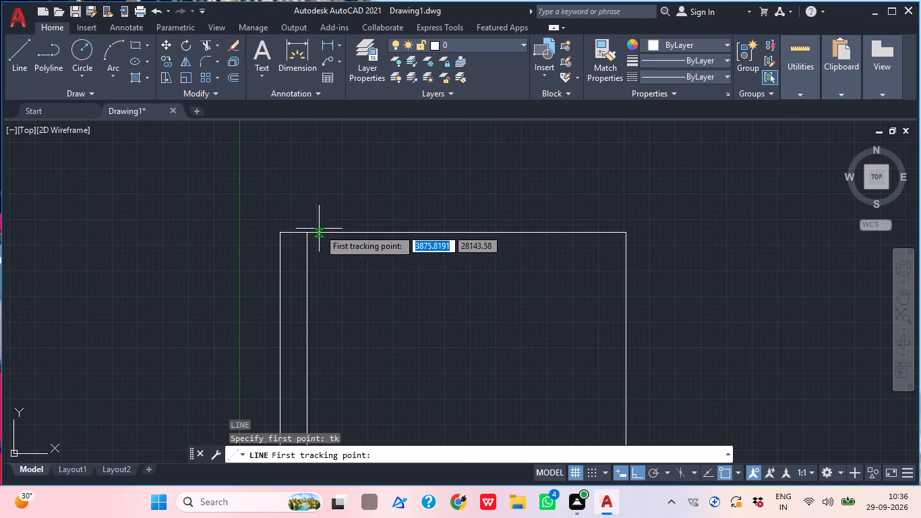
pyautogui.click(307, 231)
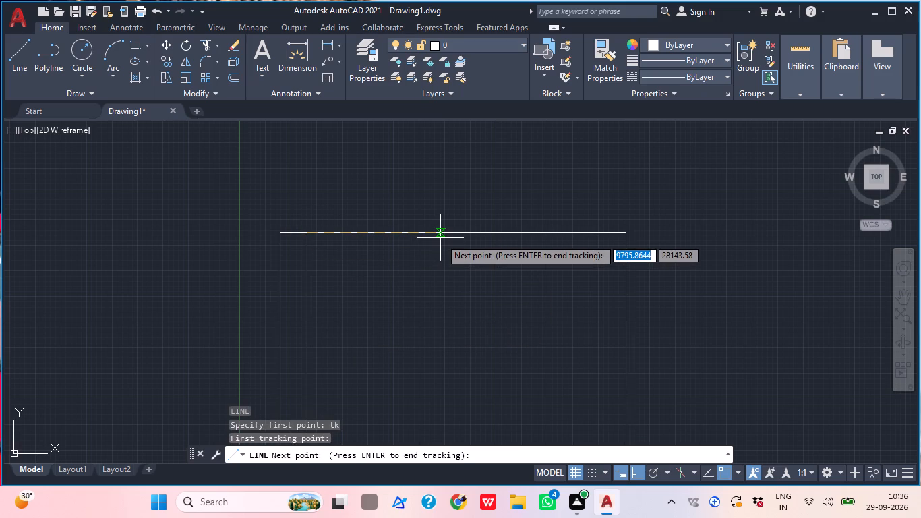
pyautogui.press('4')
pyautogui.write('43')
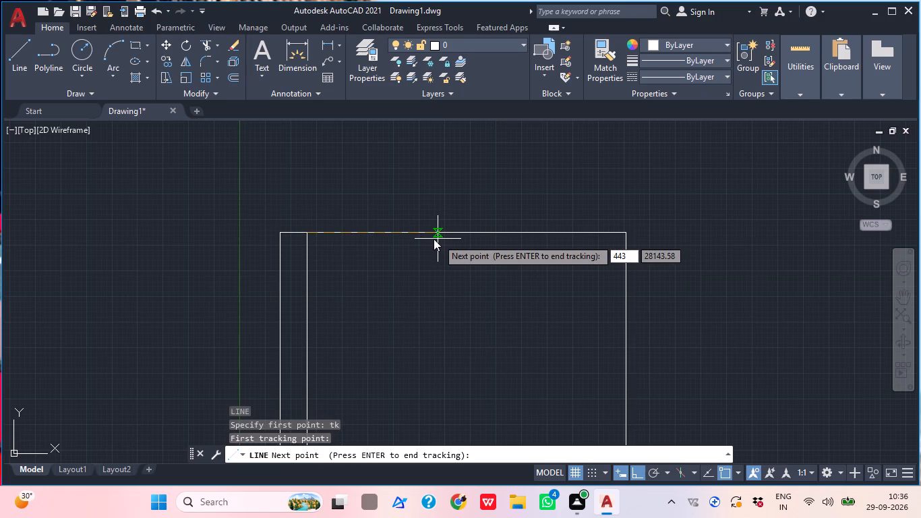
pyautogui.press('0')
pyautogui.press('Return')
pyautogui.press('Return')
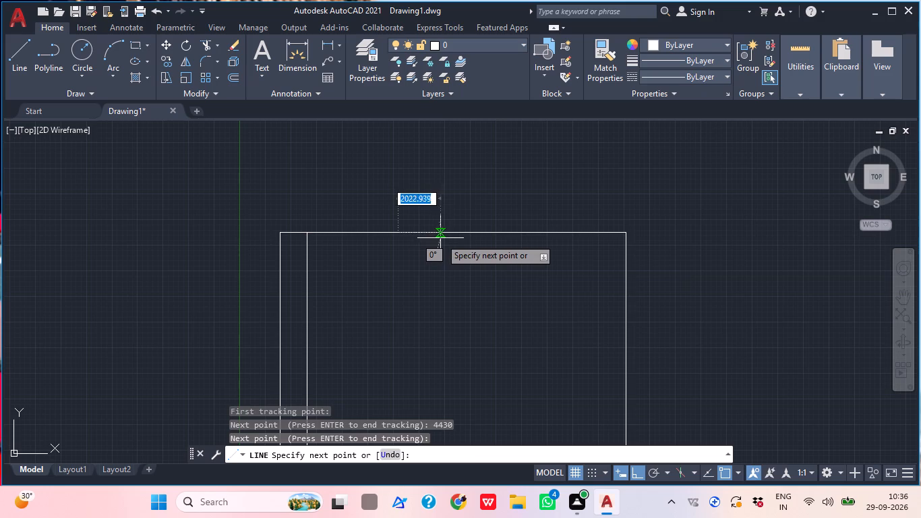
pyautogui.scroll(-2, 438, 236)
pyautogui.moveTo(460, 286); pyautogui.dragTo(461, 222, button='middle')
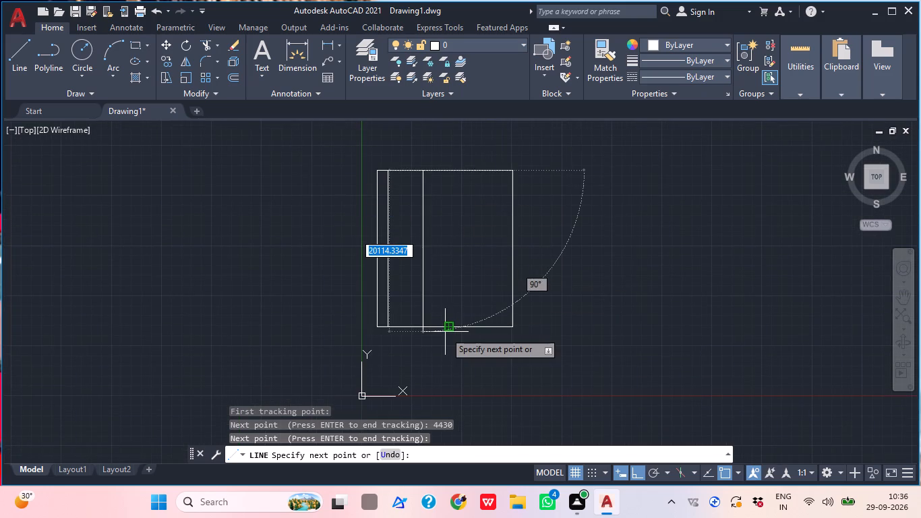
pyautogui.scroll(2, 445, 332)
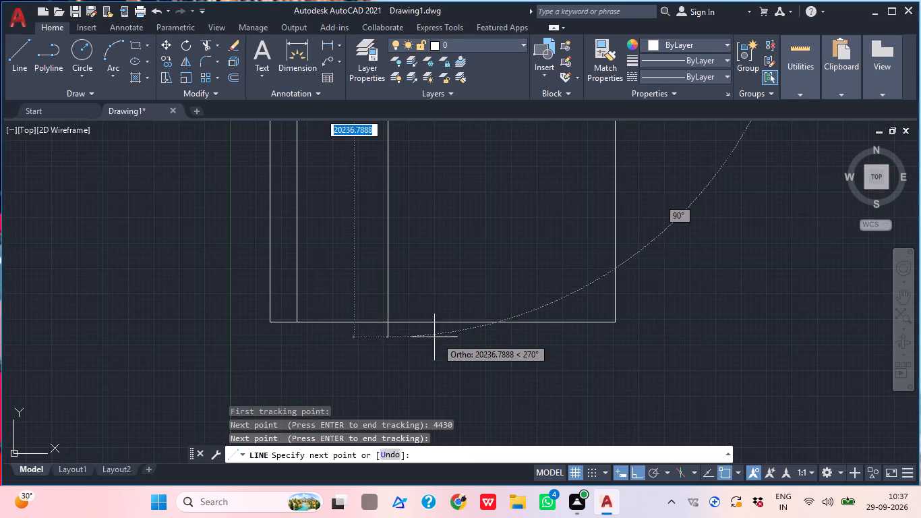
pyautogui.click(391, 342)
pyautogui.moveTo(415, 322); pyautogui.dragTo(400, 345, button='middle')
pyautogui.press('Escape')
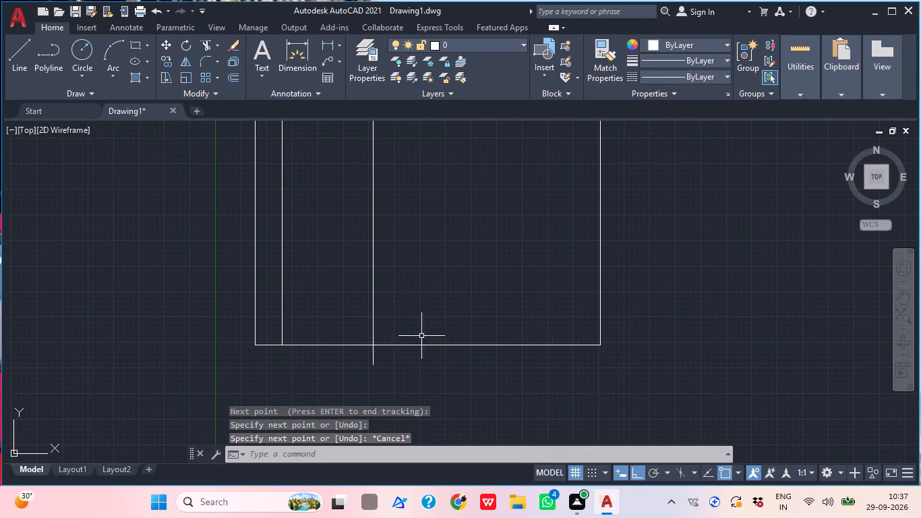
# Draw a third vertical line, tracked 3180 in positive X from the second interior line's top end, down to just past the bottom line.
pyautogui.scroll(-2, 395, 395)
pyautogui.press('l')
pyautogui.press('space')
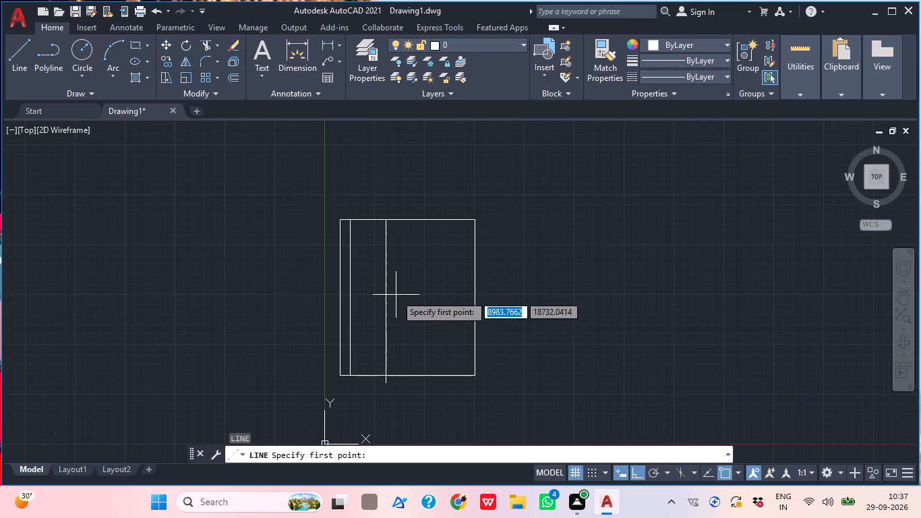
pyautogui.write('t')
pyautogui.press('k')
pyautogui.press('space')
pyautogui.scroll(2, 381, 197)
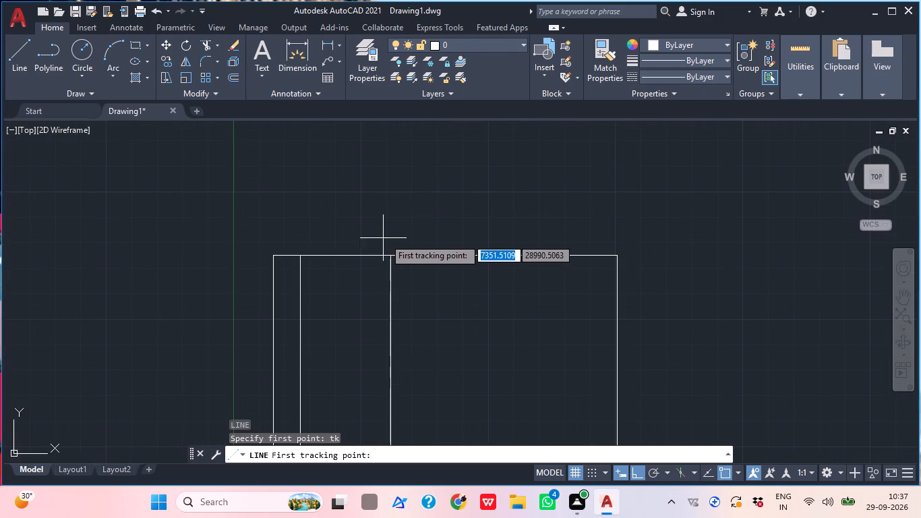
pyautogui.click(393, 254)
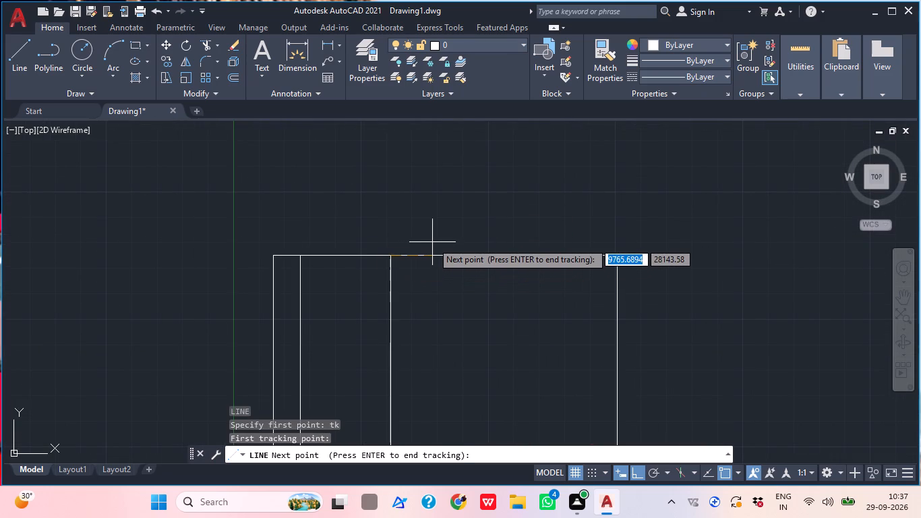
pyautogui.press('3')
pyautogui.write('180')
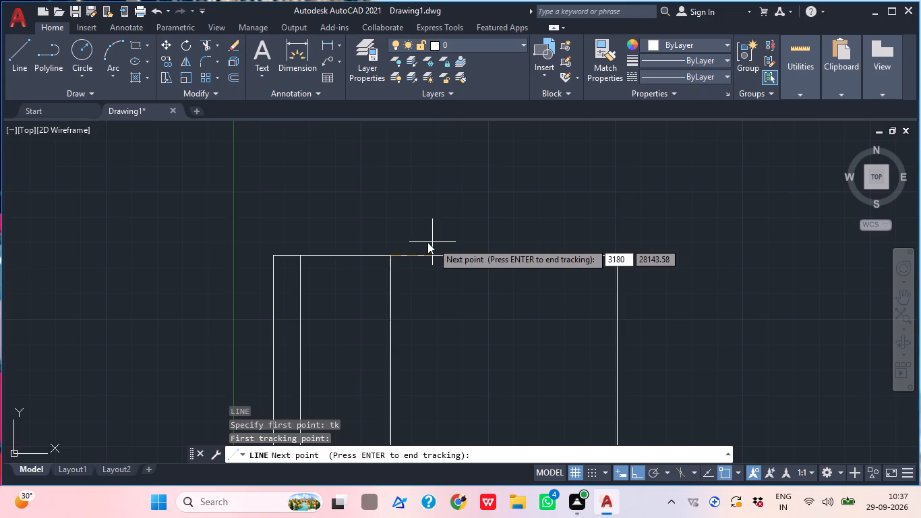
pyautogui.press('Return')
pyautogui.press('Return')
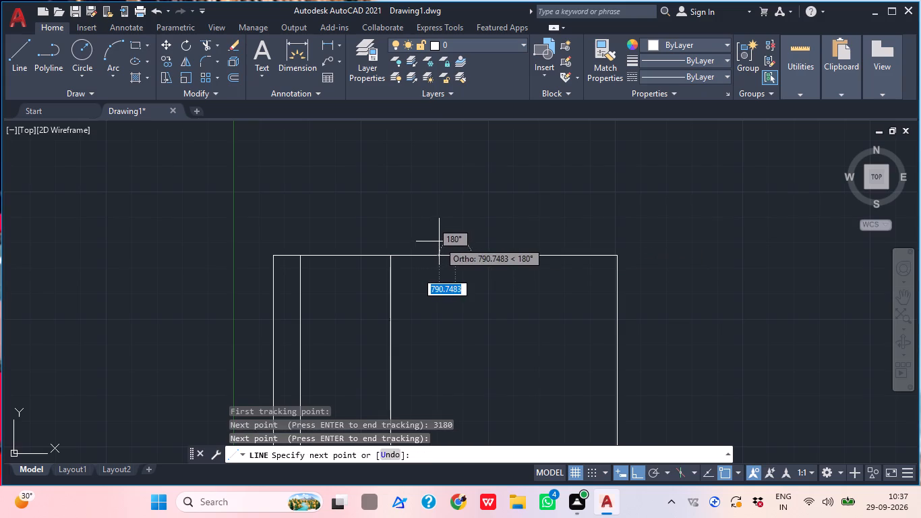
pyautogui.scroll(-3, 438, 241)
pyautogui.moveTo(505, 347); pyautogui.dragTo(505, 287, button='middle')
pyautogui.scroll(3, 475, 296)
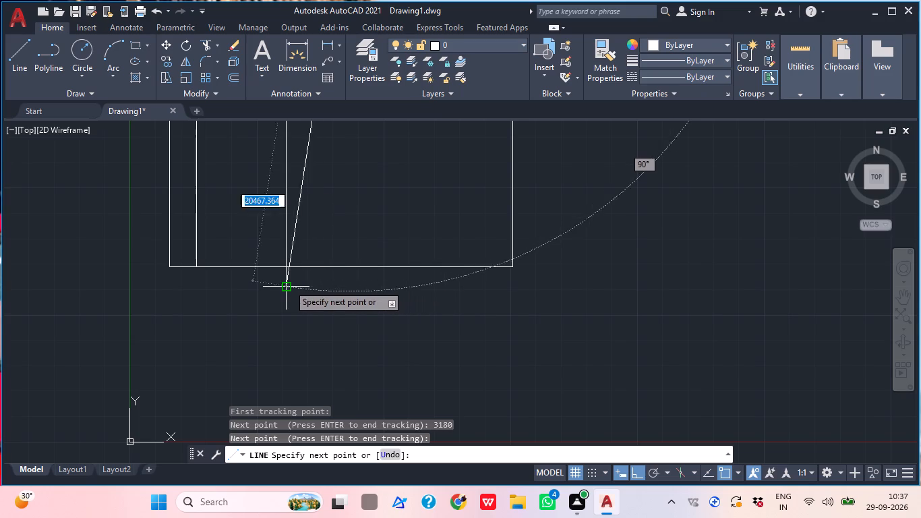
pyautogui.click(351, 288)
pyautogui.moveTo(388, 273); pyautogui.dragTo(384, 299, button='middle')
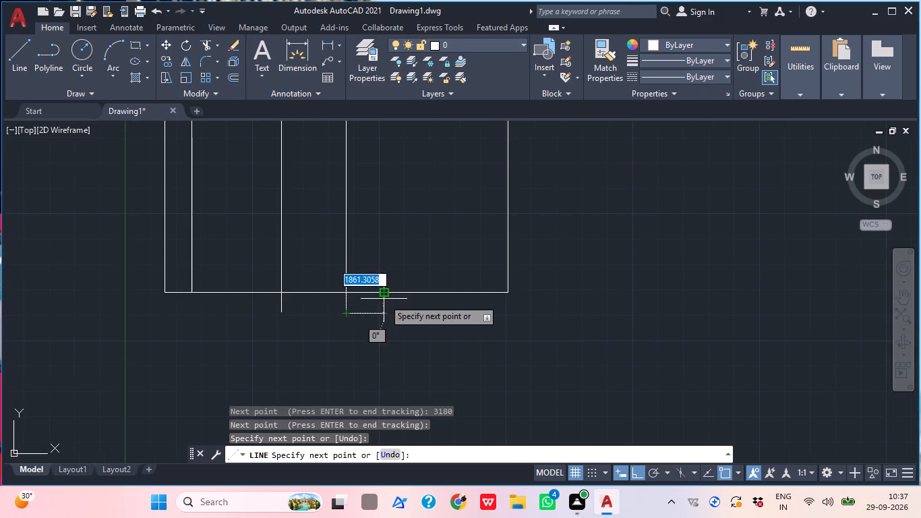
pyautogui.press('Escape')
# Draw a fourth vertical line, tracked 1850 in positive X from the third interior line's top end, down to just past the bottom line.
pyautogui.scroll(-4, 405, 318)
pyautogui.moveTo(401, 324); pyautogui.dragTo(366, 380, button='middle')
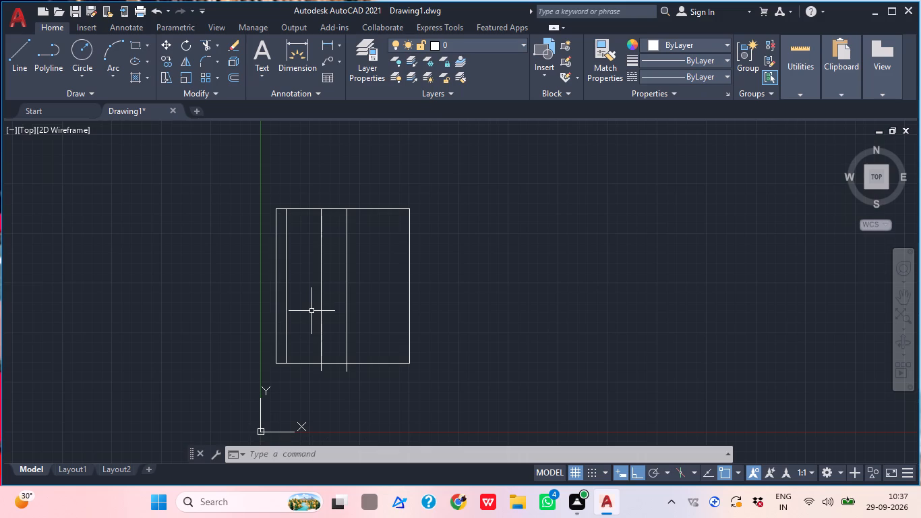
pyautogui.write('l')
pyautogui.press('space')
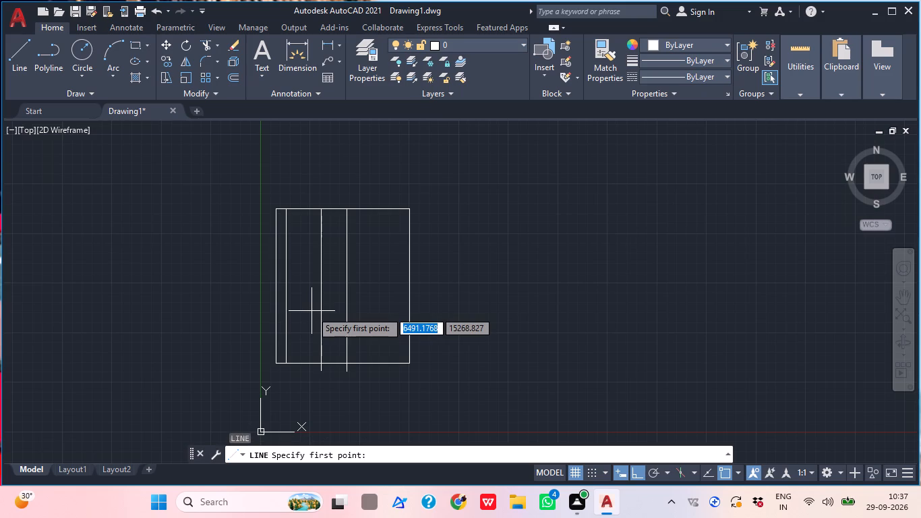
pyautogui.write('tk')
pyautogui.press('space')
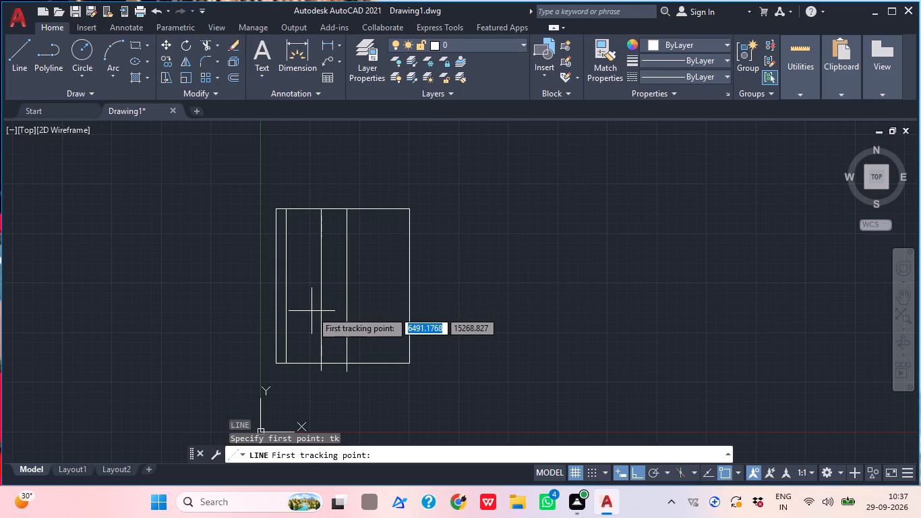
pyautogui.scroll(1, 322, 183)
pyautogui.scroll(-1, 322, 183)
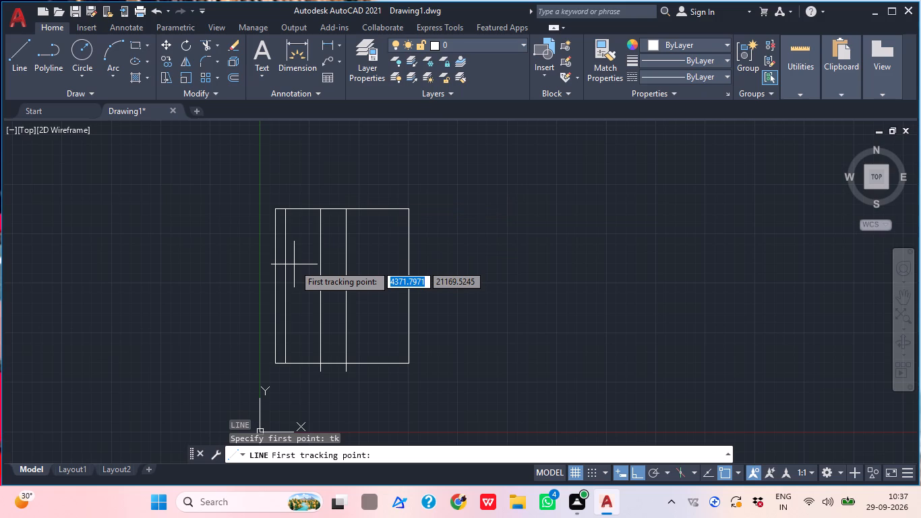
pyautogui.scroll(1, 350, 224)
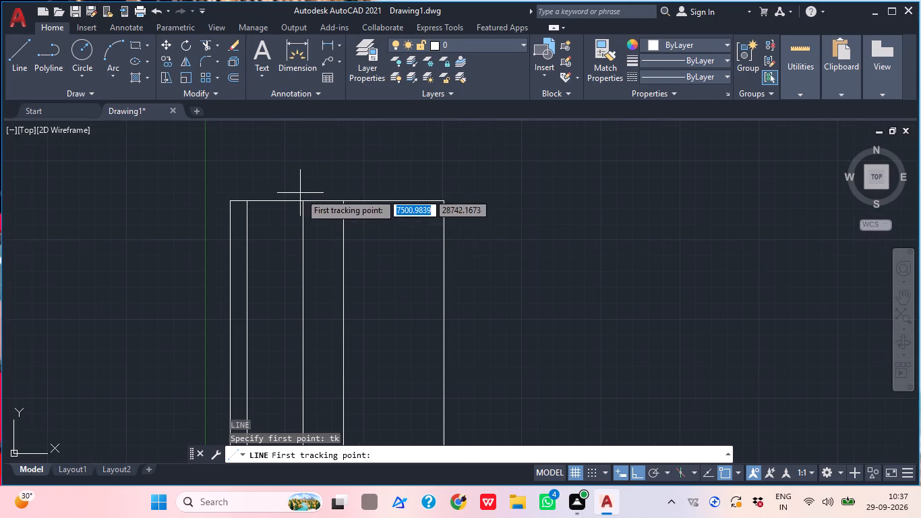
pyautogui.click(340, 198)
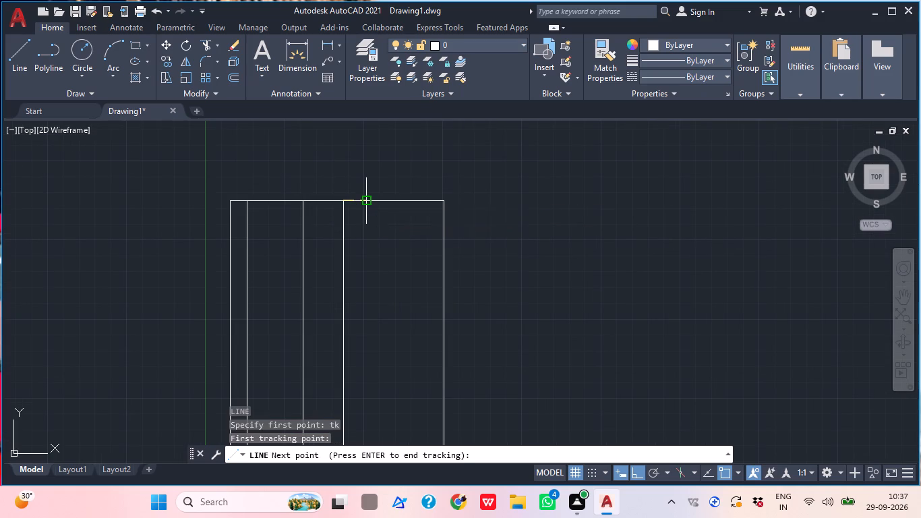
pyautogui.press('1')
pyautogui.write('850')
pyautogui.press('Return')
pyautogui.press('Return')
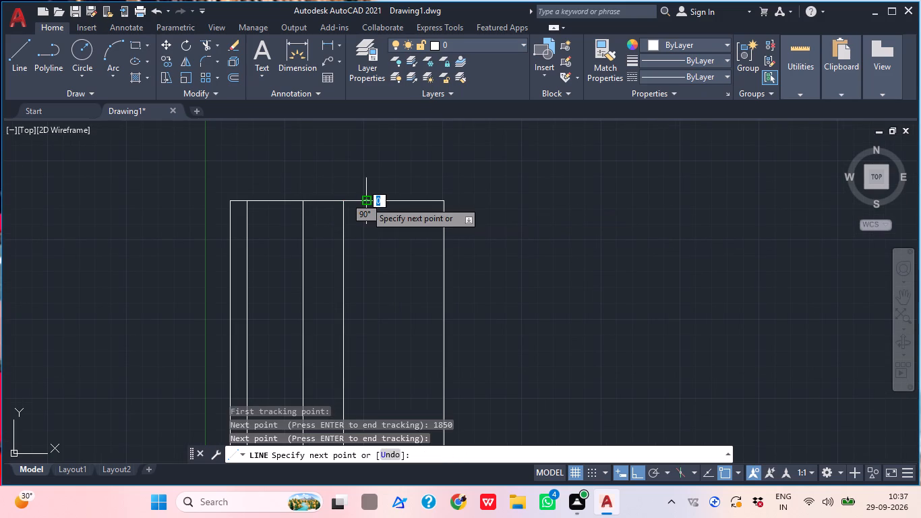
pyautogui.moveTo(359, 256); pyautogui.dragTo(357, 7, button='middle')
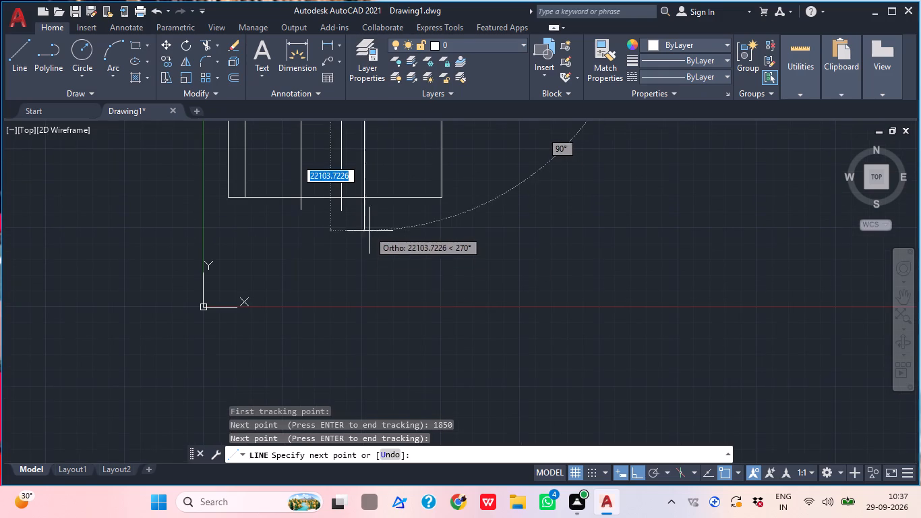
pyautogui.moveTo(371, 227); pyautogui.dragTo(368, 284, button='middle')
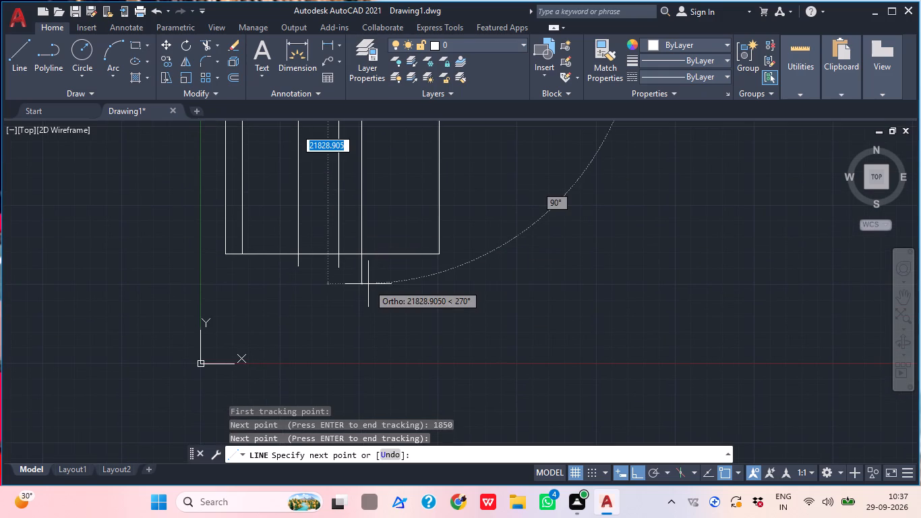
pyautogui.scroll(3, 365, 264)
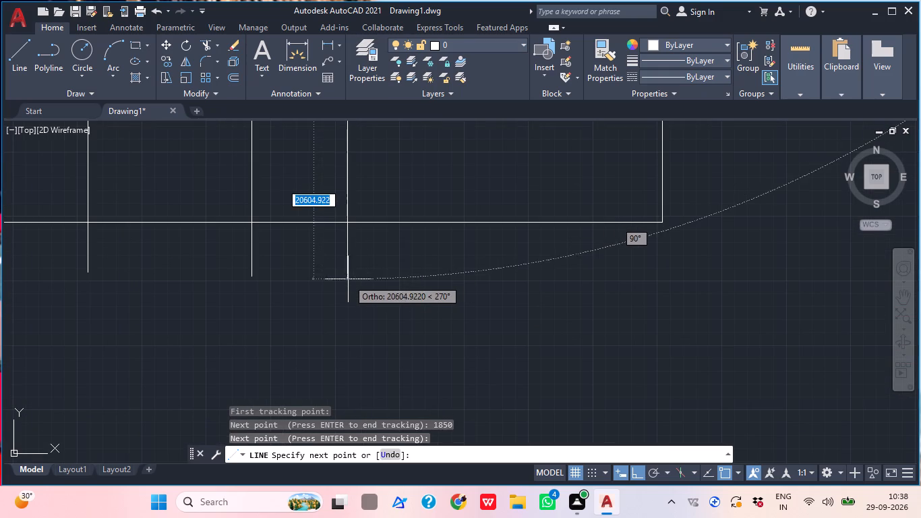
pyautogui.click(345, 276)
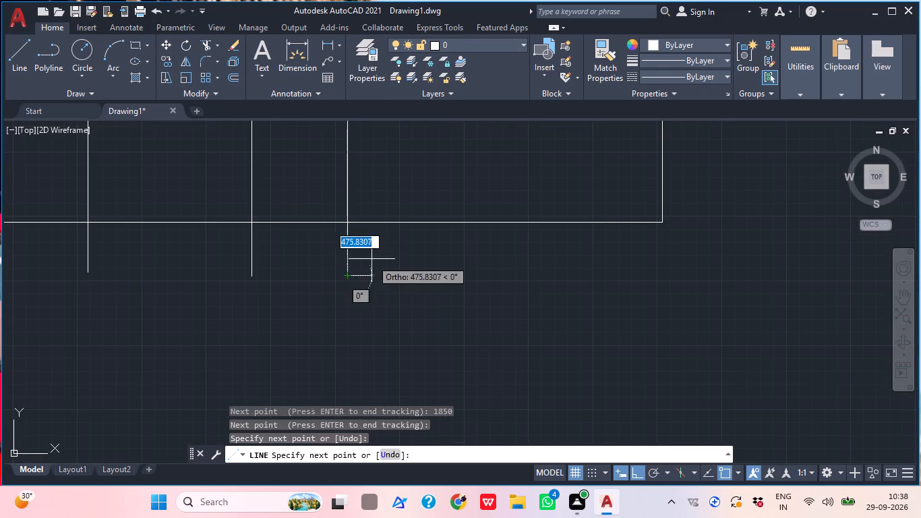
pyautogui.moveTo(372, 259); pyautogui.dragTo(372, 301, button='middle')
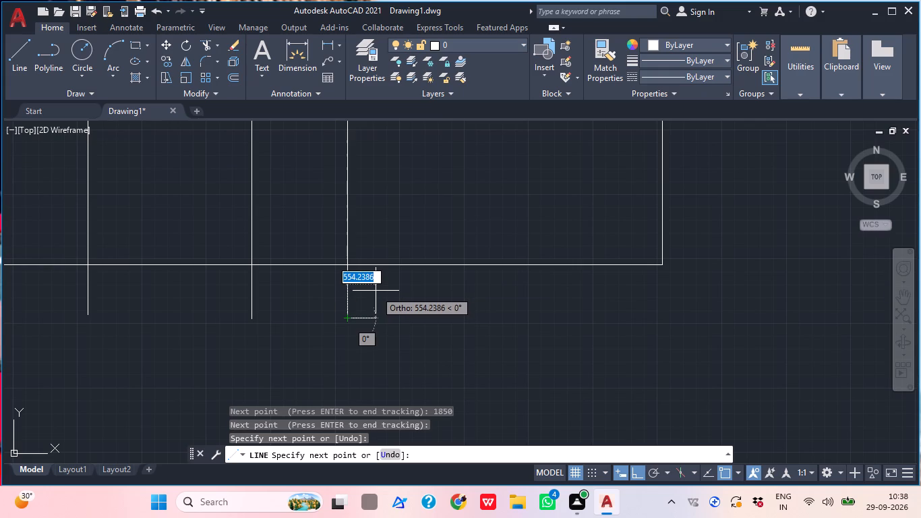
pyautogui.press('Escape')
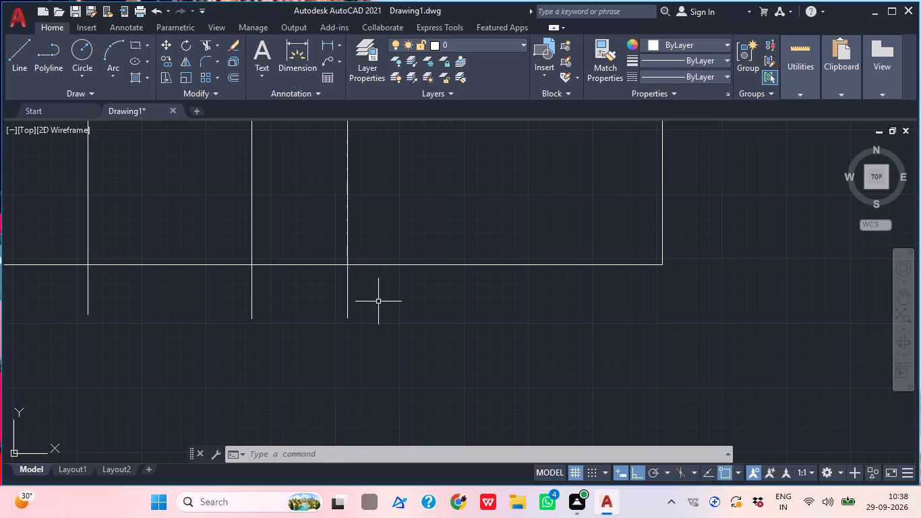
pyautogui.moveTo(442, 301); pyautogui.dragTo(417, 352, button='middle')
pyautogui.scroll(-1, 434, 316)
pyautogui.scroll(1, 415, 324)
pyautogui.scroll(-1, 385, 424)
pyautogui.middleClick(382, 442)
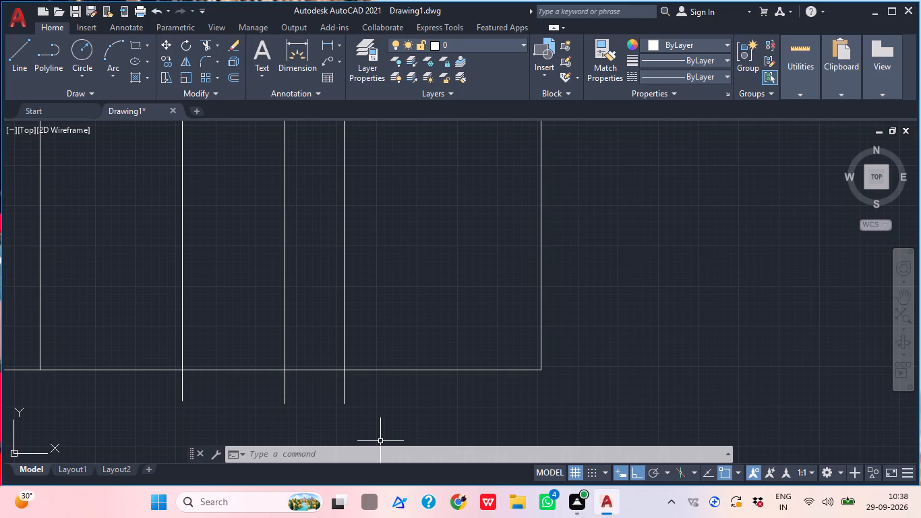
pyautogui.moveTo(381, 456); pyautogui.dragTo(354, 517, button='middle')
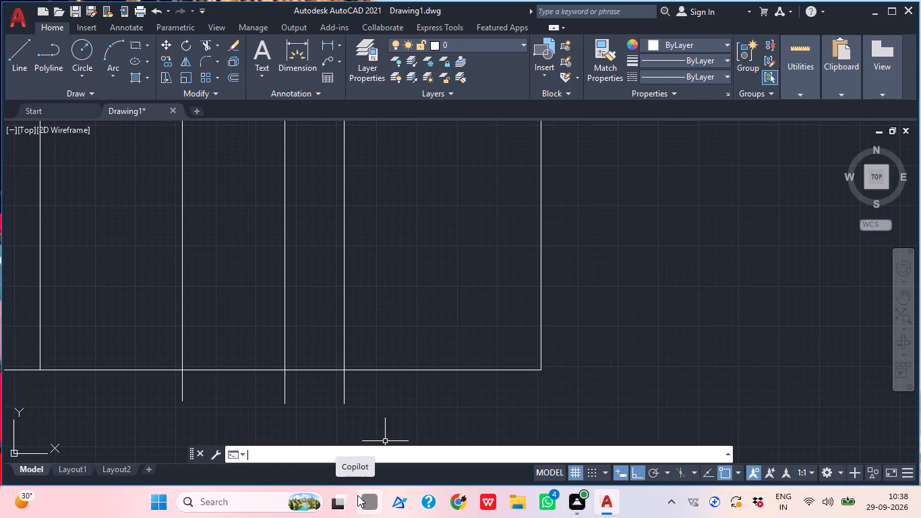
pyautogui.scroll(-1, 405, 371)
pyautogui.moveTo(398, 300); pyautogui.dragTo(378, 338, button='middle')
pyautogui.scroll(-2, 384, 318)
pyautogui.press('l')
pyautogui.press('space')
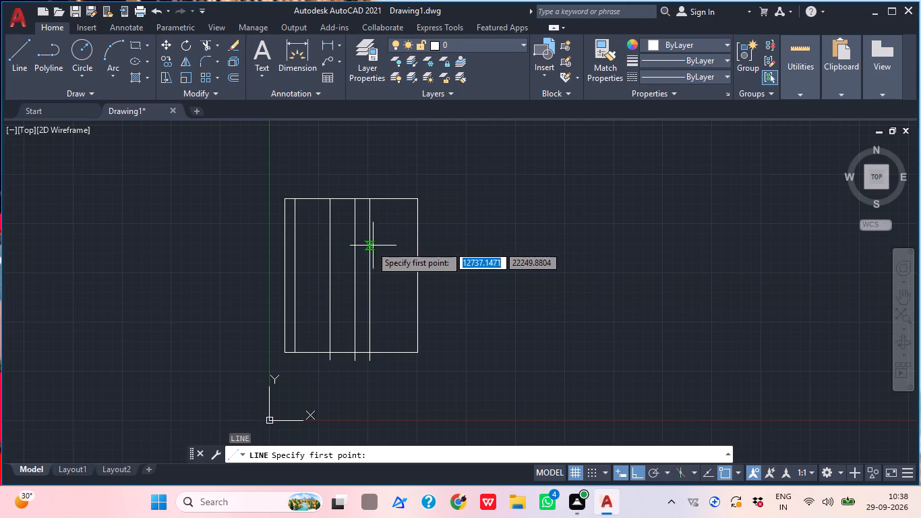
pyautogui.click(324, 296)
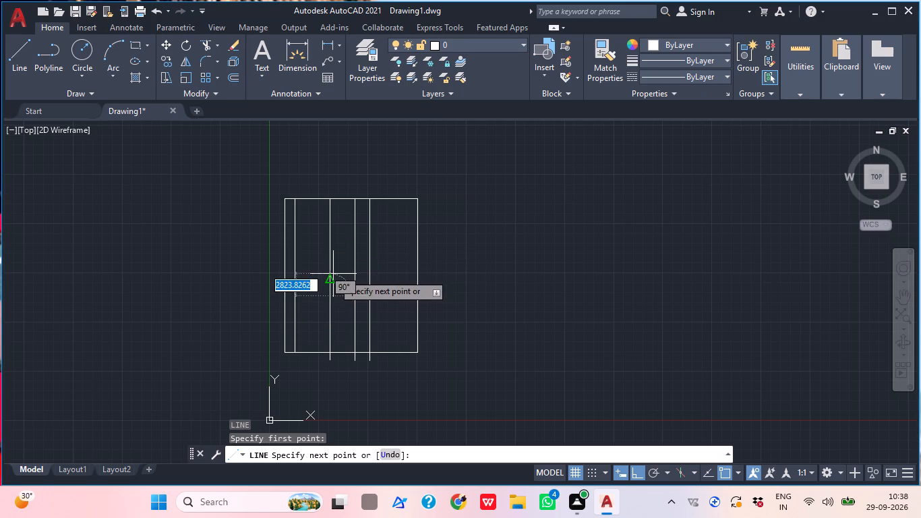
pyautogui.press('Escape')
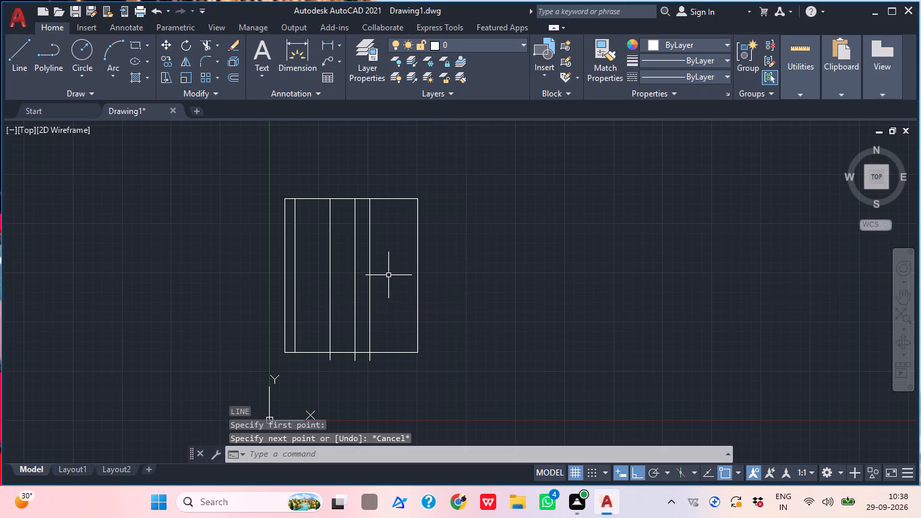
# Draw a fifth vertical line, tracked 1380 in positive X from the fourth interior line's top end, down to just past the bottom line.
pyautogui.press('l')
pyautogui.press('space')
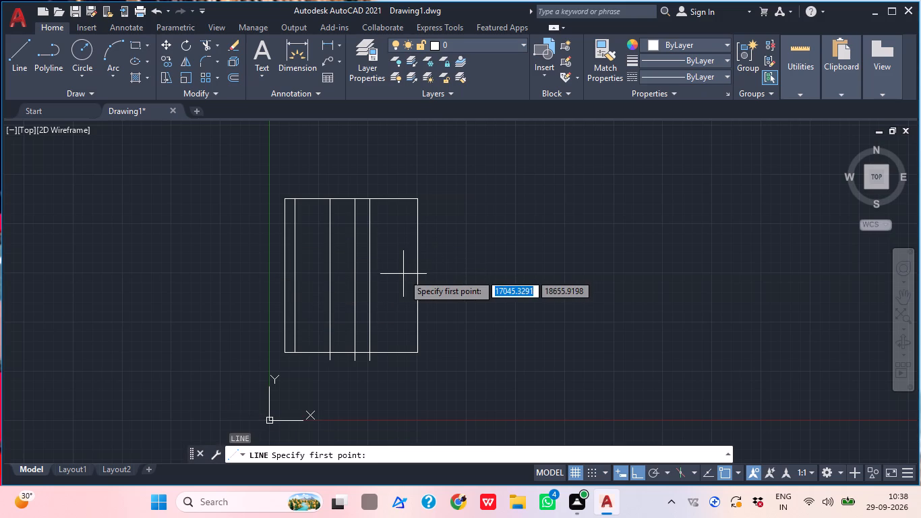
pyautogui.press('t')
pyautogui.press('k')
pyautogui.press('space')
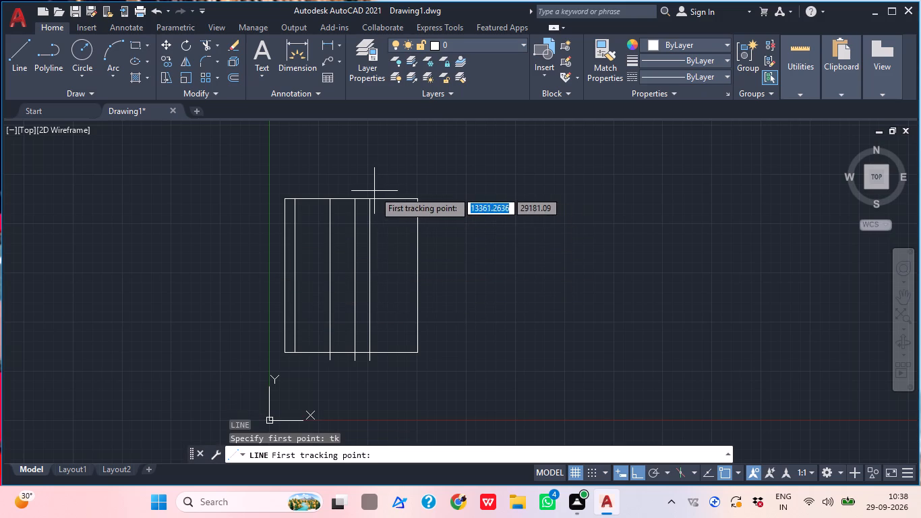
pyautogui.scroll(1, 374, 191)
pyautogui.scroll(-1, 374, 191)
pyautogui.scroll(1, 374, 191)
pyautogui.click(361, 203)
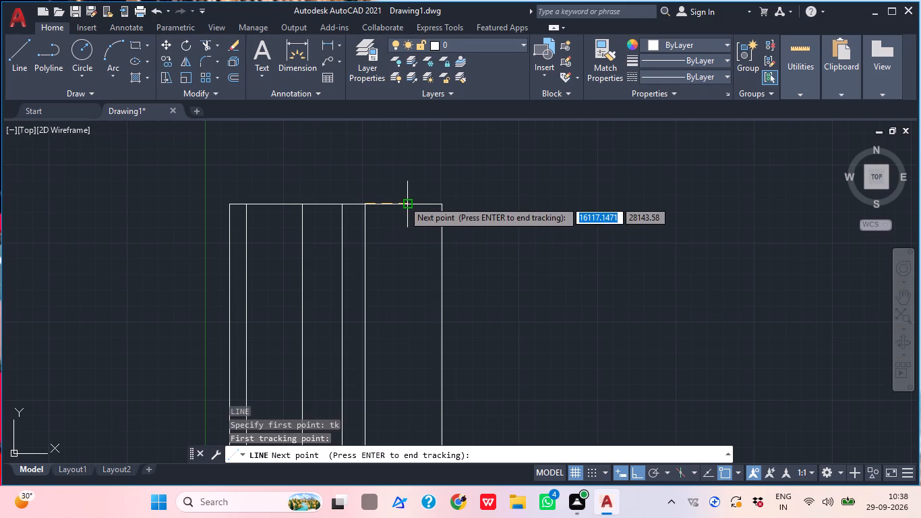
pyautogui.write('1380')
pyautogui.press('Return')
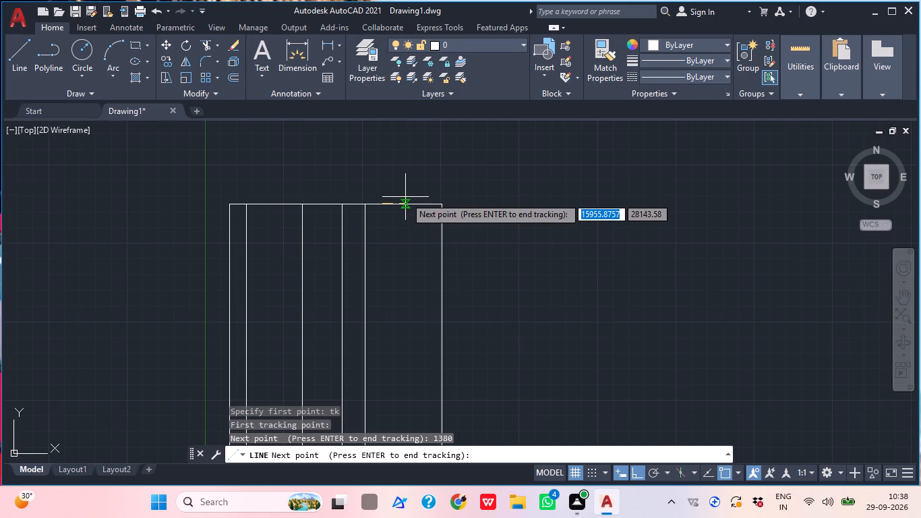
pyautogui.press('Return')
pyautogui.scroll(-2, 409, 209)
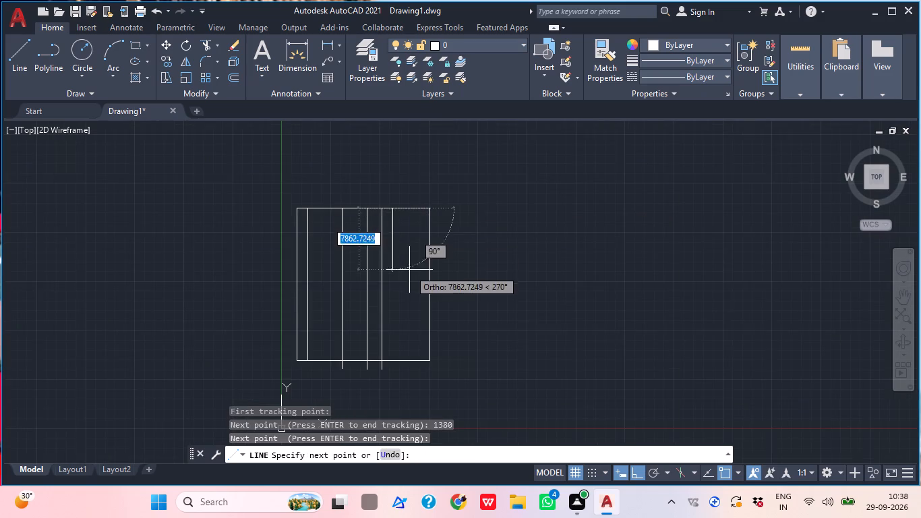
pyautogui.moveTo(409, 270); pyautogui.dragTo(408, 227, button='middle')
pyautogui.scroll(2, 407, 333)
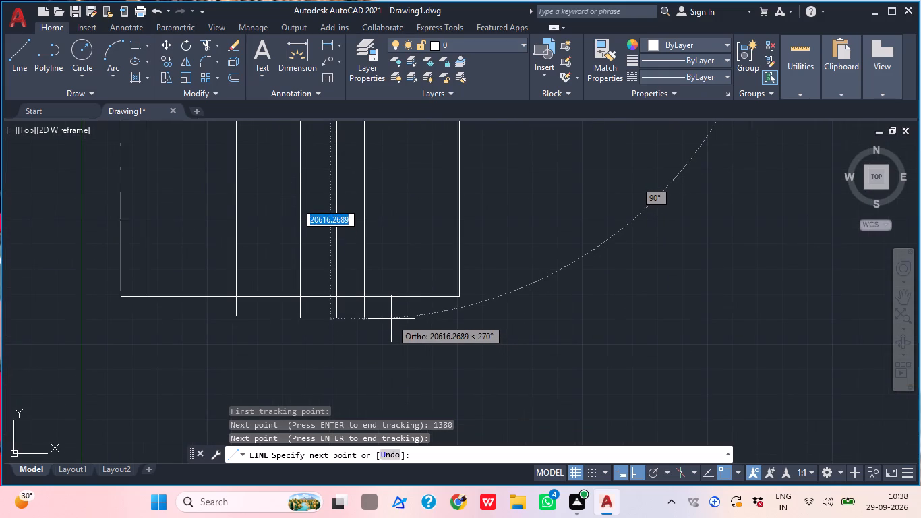
pyautogui.scroll(2, 391, 319)
pyautogui.click(386, 319)
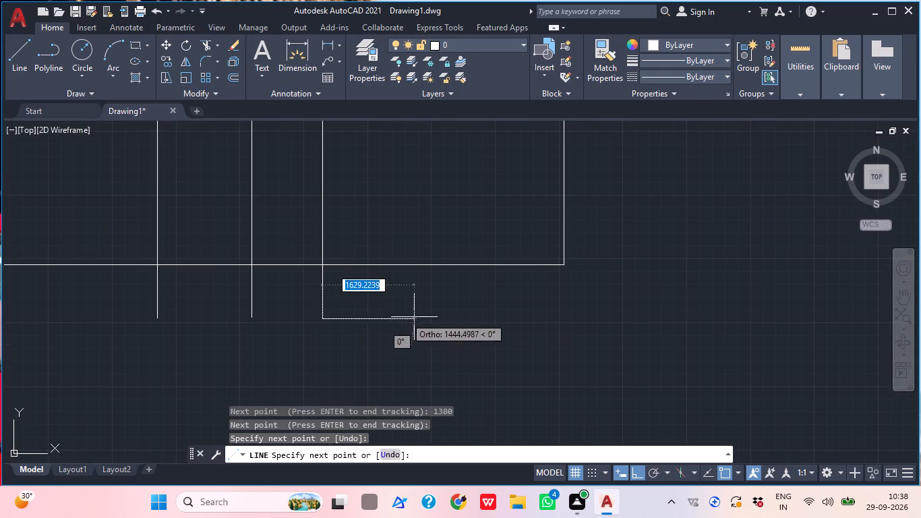
pyautogui.scroll(-2, 437, 318)
pyautogui.press('Escape')
# Draw a sixth vertical line, tracked 2000 in positive X from the fifth interior line's top end, down to just past the bottom line.
pyautogui.scroll(-1, 437, 318)
pyautogui.moveTo(455, 314); pyautogui.dragTo(432, 370, button='middle')
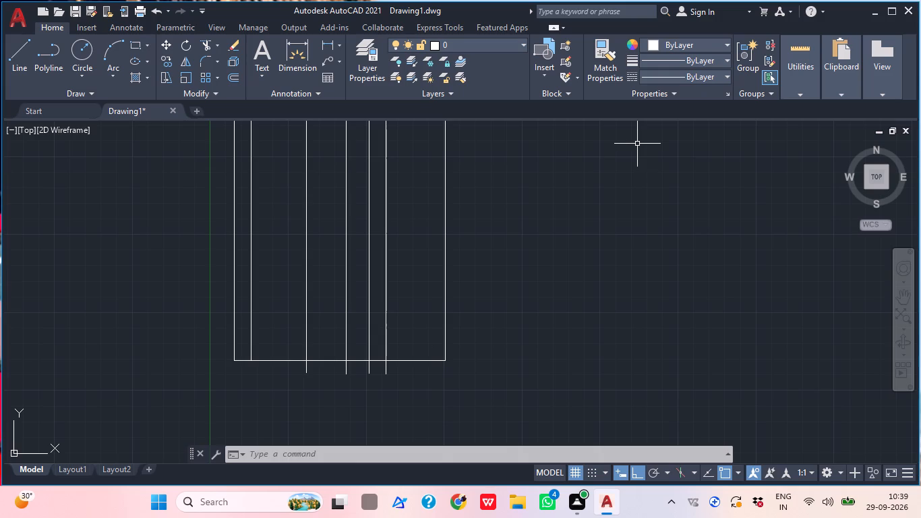
pyautogui.press('l')
pyautogui.press('space')
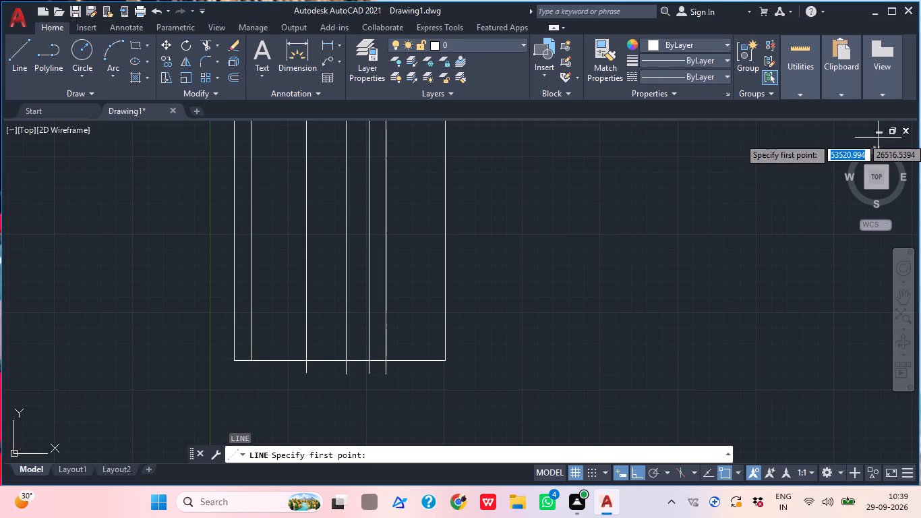
pyautogui.write('tk')
pyautogui.press('space')
pyautogui.scroll(-2, 696, 284)
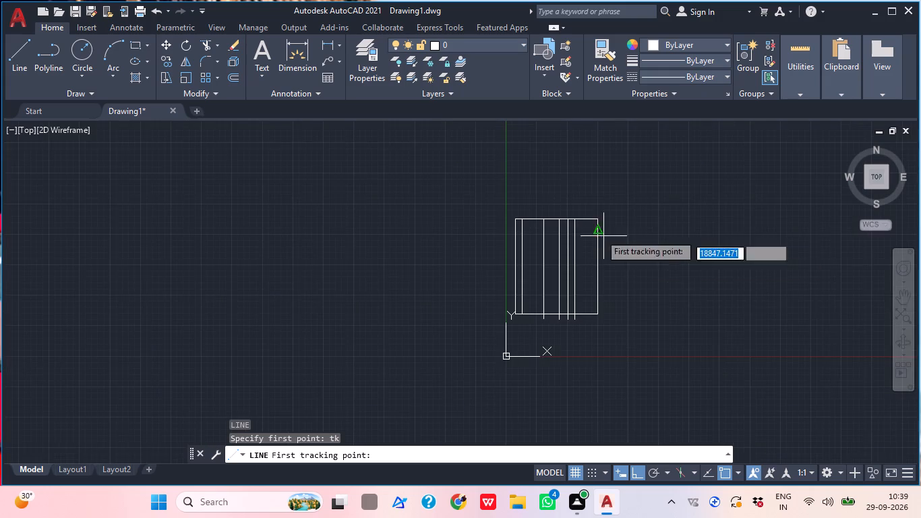
pyautogui.scroll(4, 581, 219)
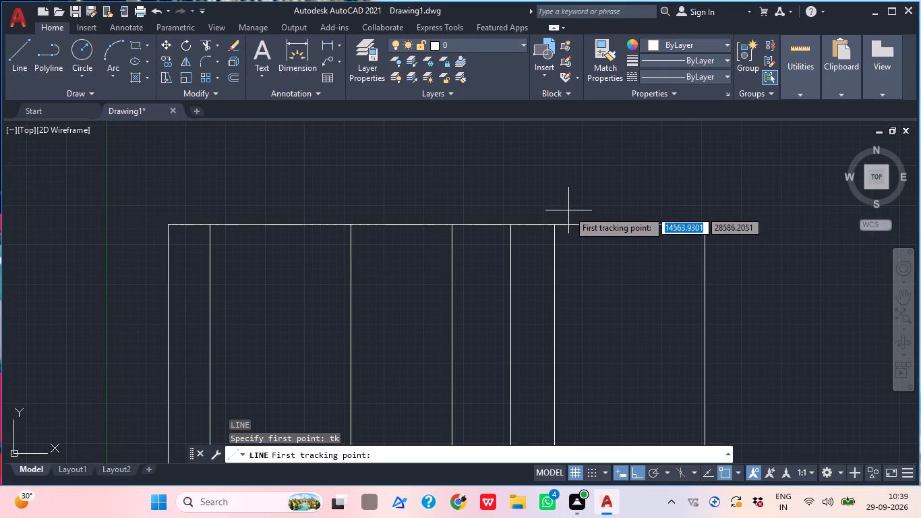
pyautogui.middleClick(581, 244)
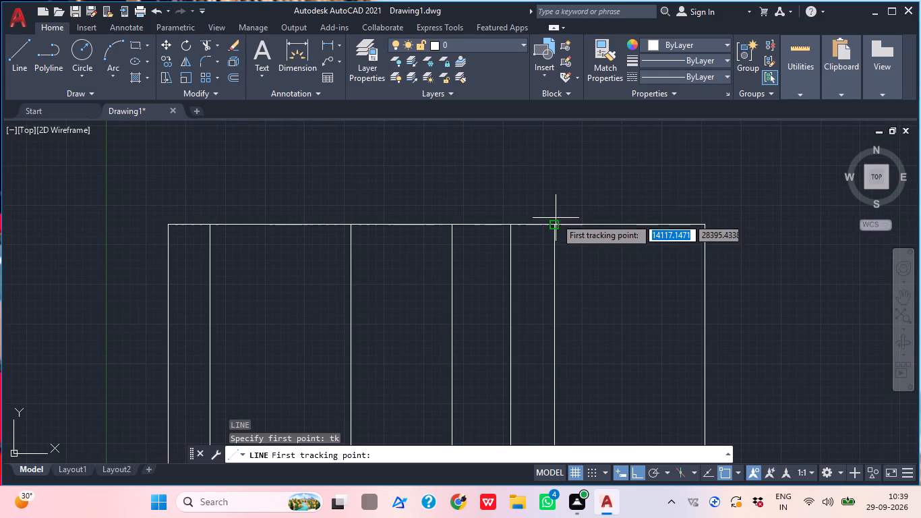
pyautogui.click(556, 221)
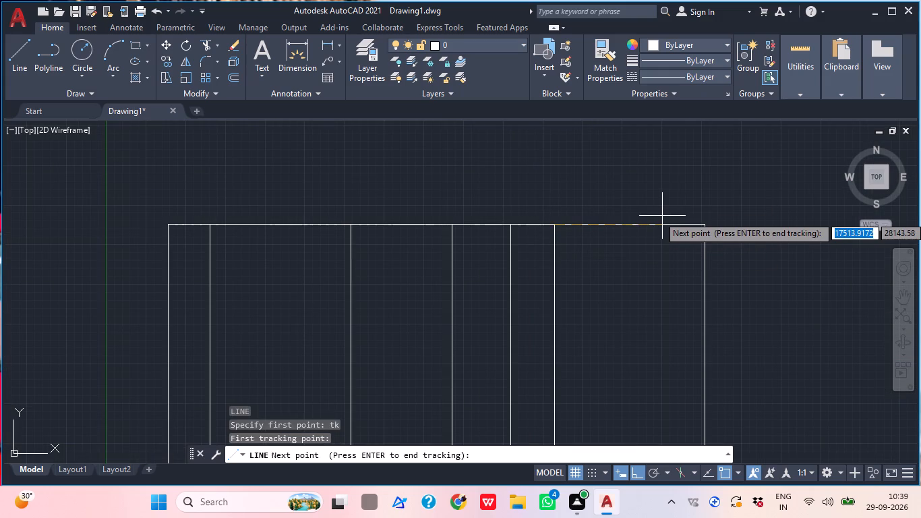
pyautogui.press('2')
pyautogui.write('0000')
pyautogui.press('BackSpace')
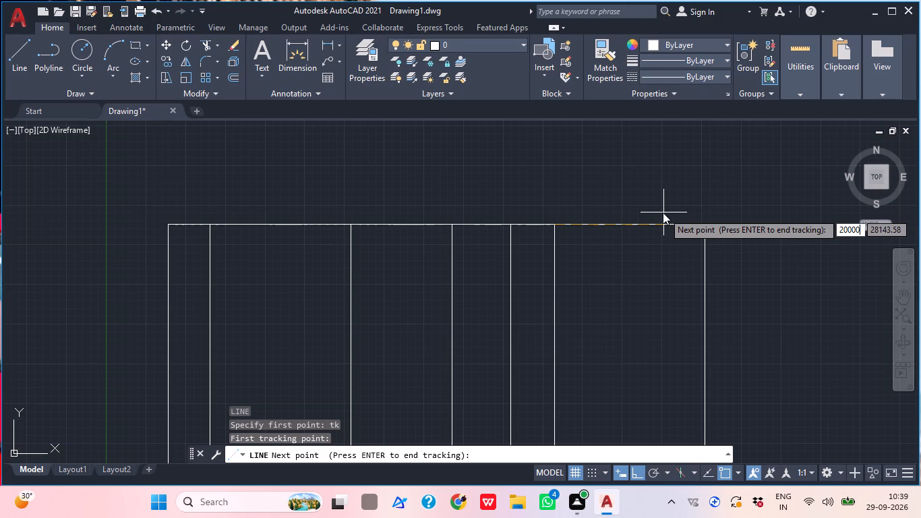
pyautogui.press('Return')
pyautogui.press('Return')
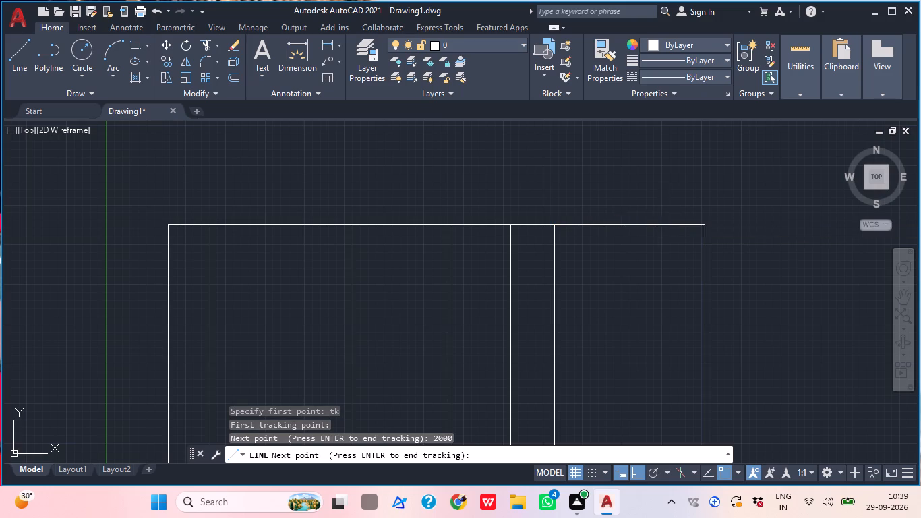
pyautogui.scroll(1, 666, 212)
pyautogui.scroll(-3, 666, 212)
pyautogui.moveTo(665, 329); pyautogui.dragTo(646, 221, button='middle')
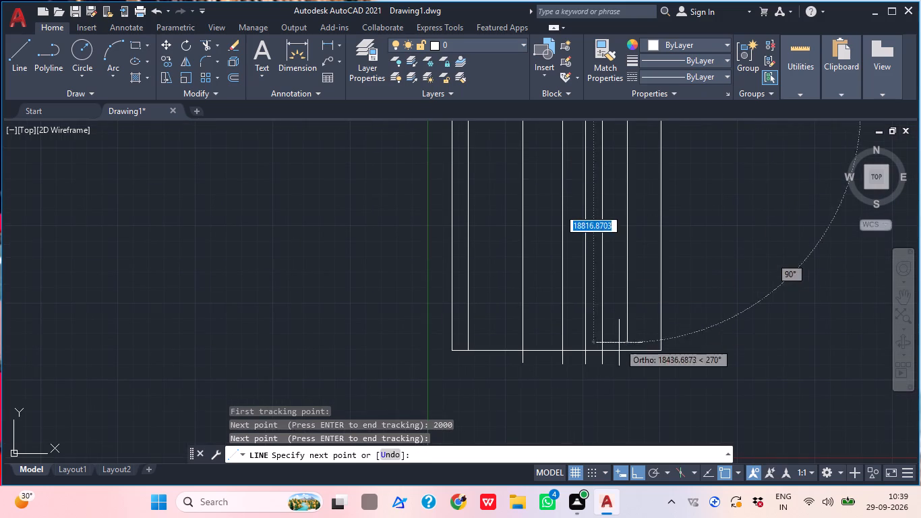
pyautogui.scroll(1, 626, 359)
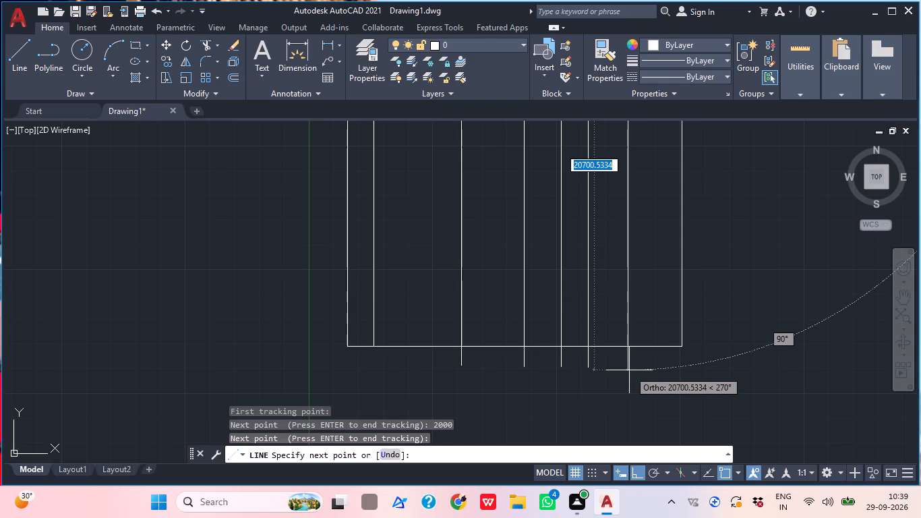
pyautogui.click(629, 370)
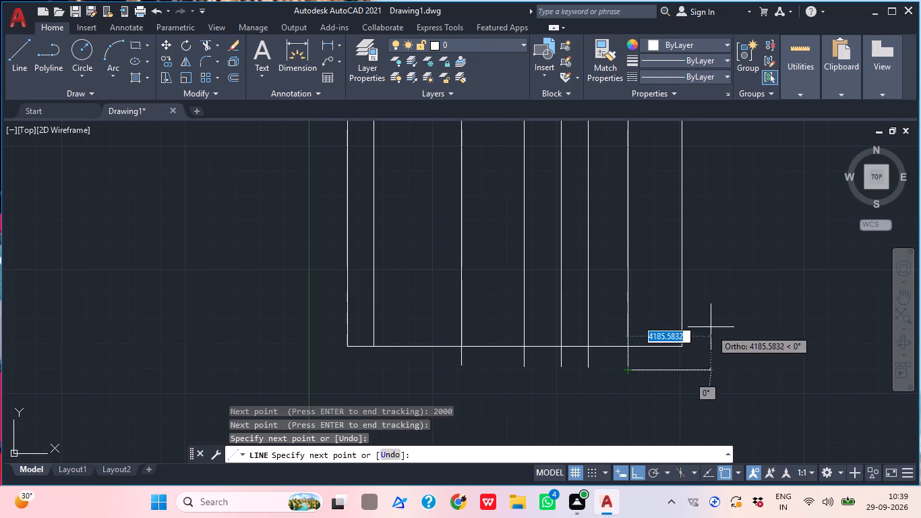
pyautogui.moveTo(711, 327); pyautogui.dragTo(662, 370, button='middle')
pyautogui.scroll(1, 662, 370)
pyautogui.press('Escape')
# Draw a seventh vertical line, tracked 1050 in positive X from the sixth interior line's top end, down to just past the bottom line.
pyautogui.moveTo(622, 318); pyautogui.dragTo(614, 459, button='middle')
pyautogui.scroll(-3, 547, 314)
pyautogui.scroll(3, 541, 256)
pyautogui.press('l')
pyautogui.press('space')
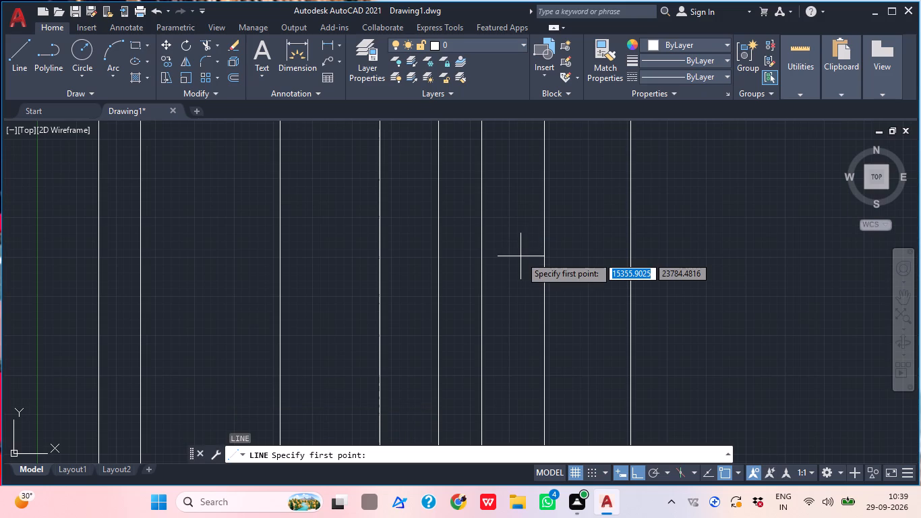
pyautogui.write('tk')
pyautogui.press('space')
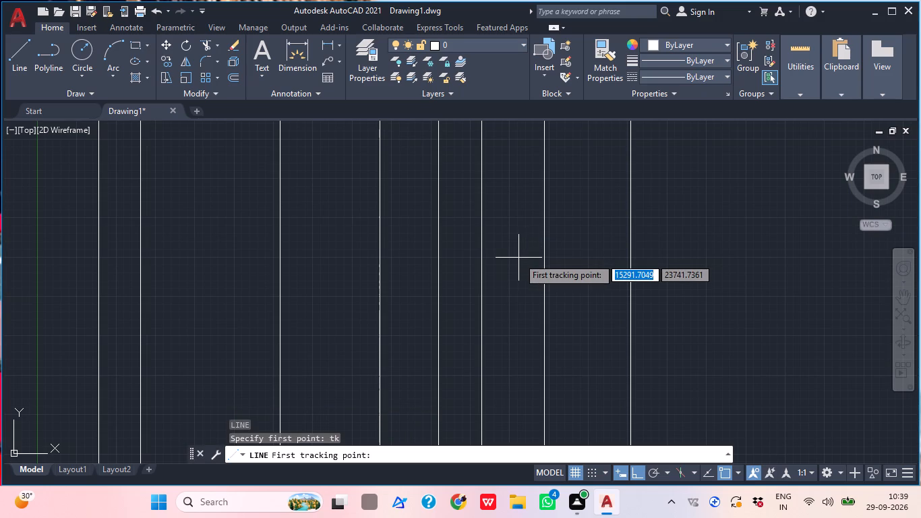
pyautogui.moveTo(584, 244); pyautogui.dragTo(543, 331, button='middle')
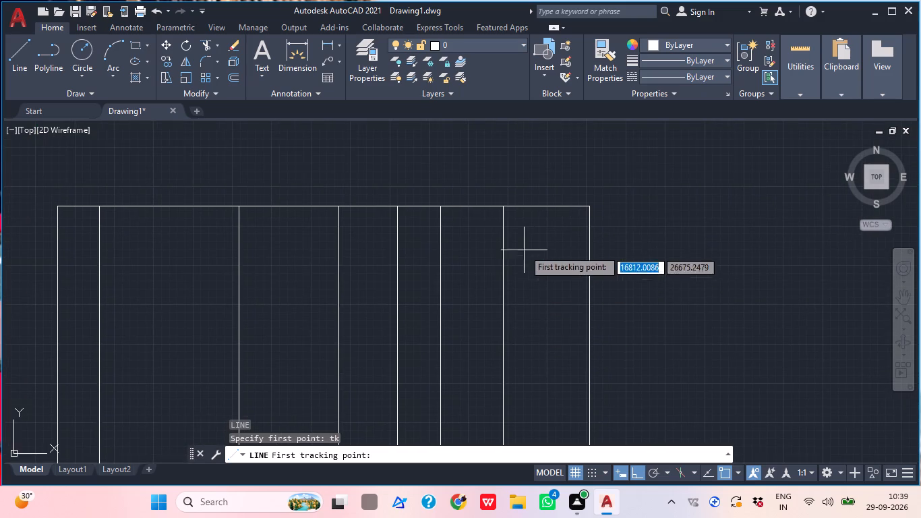
pyautogui.scroll(1, 497, 215)
pyautogui.click(508, 199)
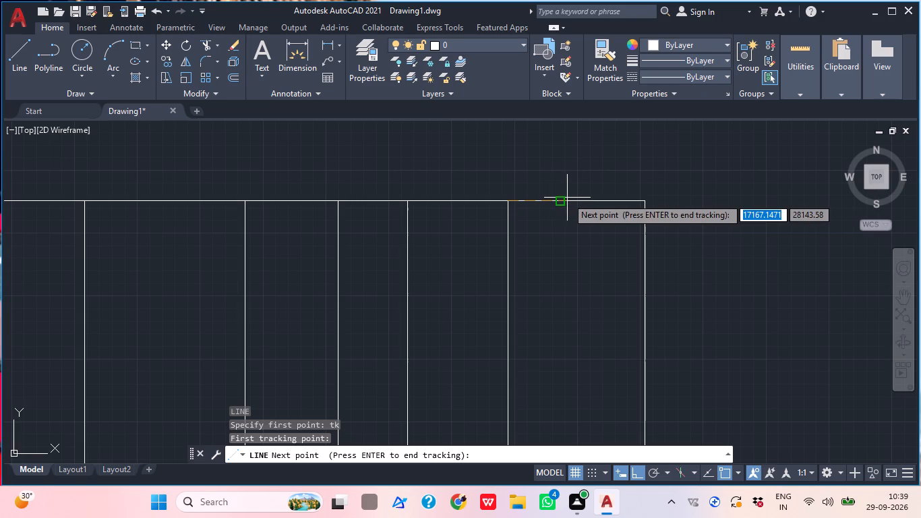
pyautogui.write('10')
pyautogui.write('50')
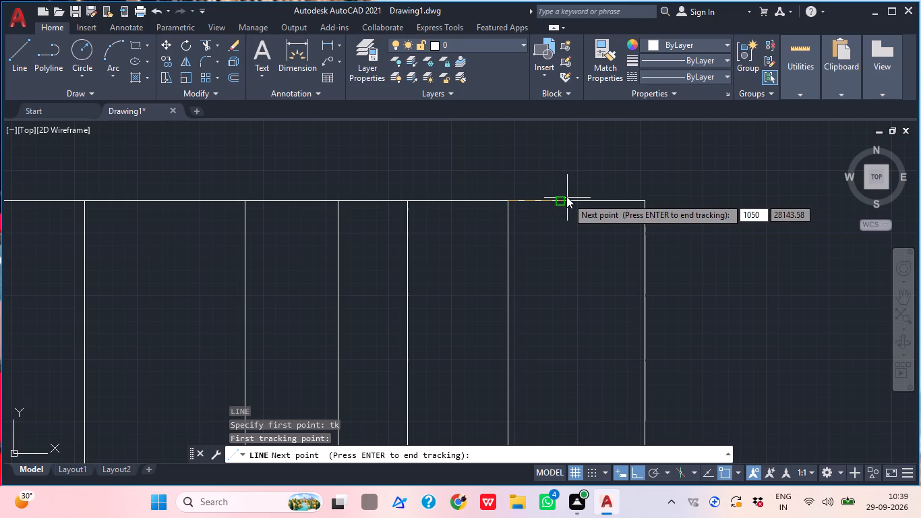
pyautogui.press('Return')
pyautogui.press('Return')
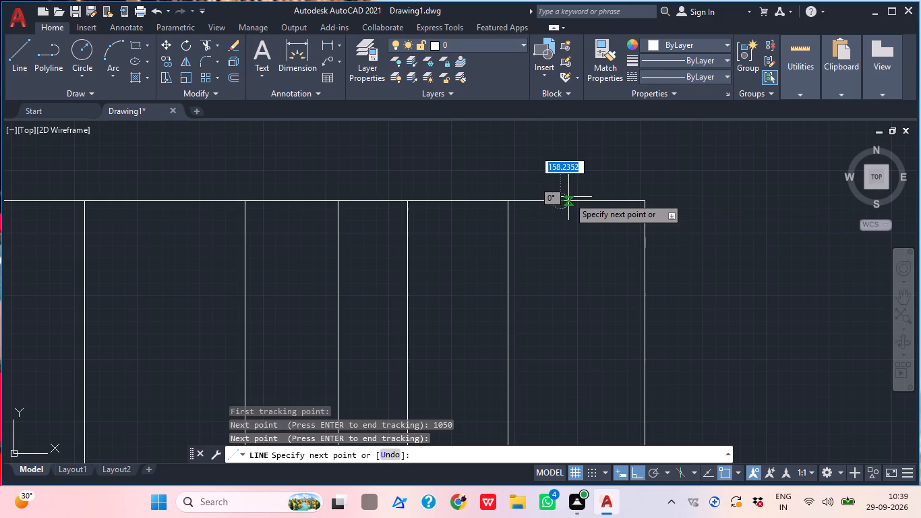
pyautogui.scroll(-3, 568, 199)
pyautogui.scroll(1, 574, 410)
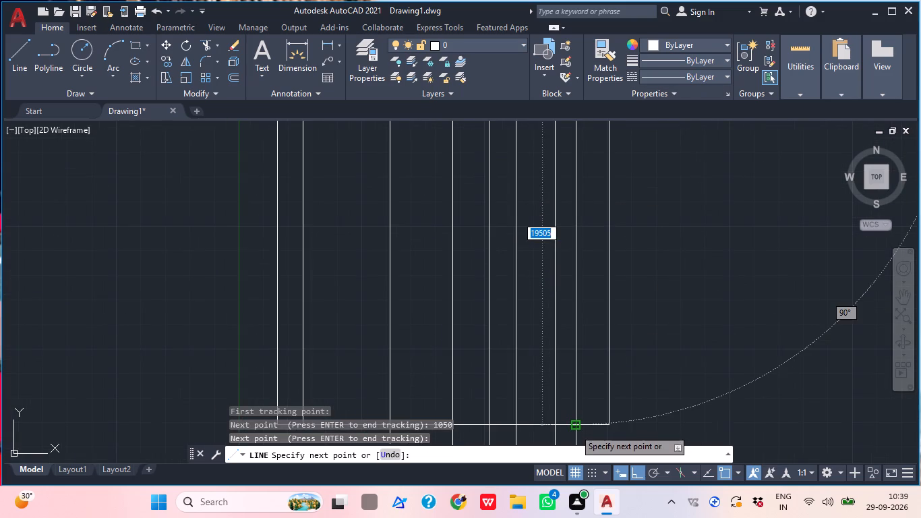
pyautogui.moveTo(576, 420); pyautogui.dragTo(576, 395, button='middle')
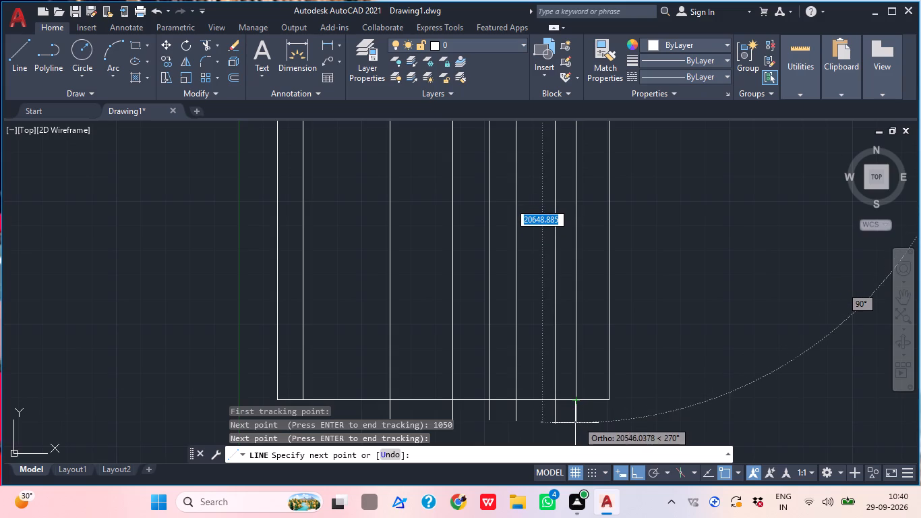
pyautogui.click(575, 423)
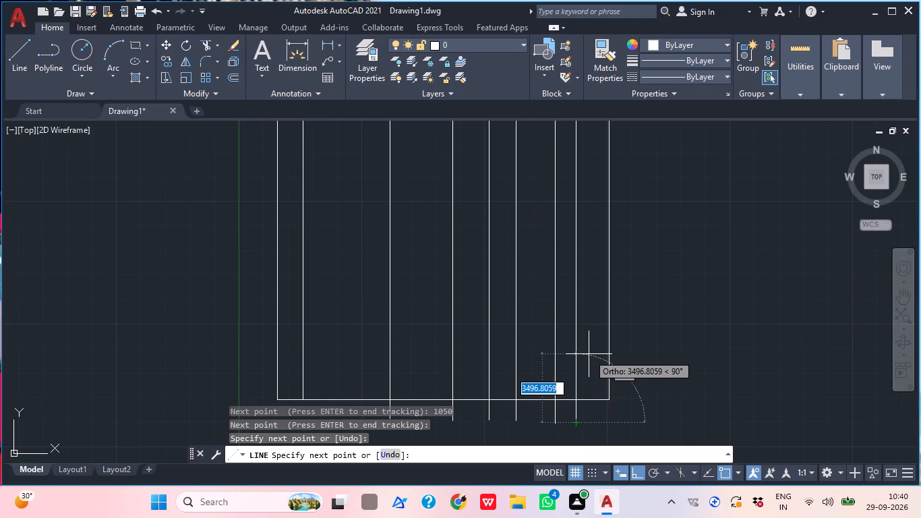
pyautogui.moveTo(595, 348); pyautogui.dragTo(568, 351, button='middle')
pyautogui.press('Escape')
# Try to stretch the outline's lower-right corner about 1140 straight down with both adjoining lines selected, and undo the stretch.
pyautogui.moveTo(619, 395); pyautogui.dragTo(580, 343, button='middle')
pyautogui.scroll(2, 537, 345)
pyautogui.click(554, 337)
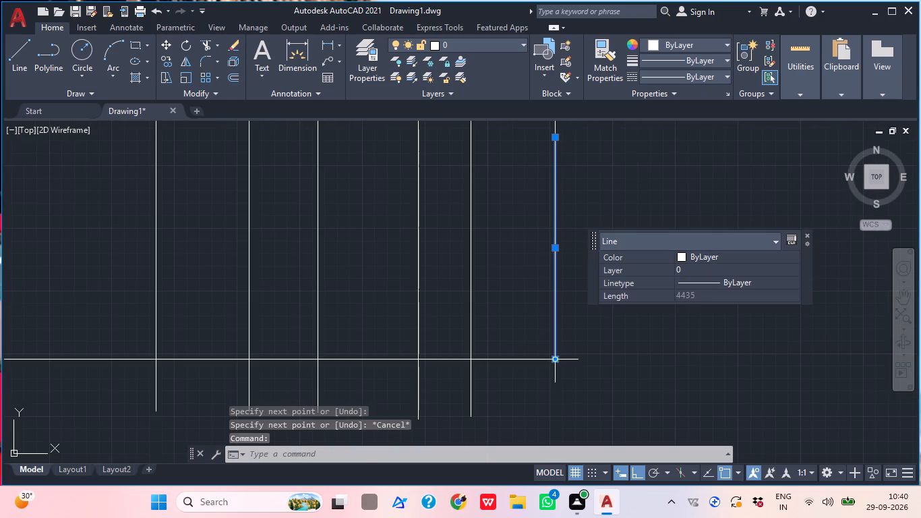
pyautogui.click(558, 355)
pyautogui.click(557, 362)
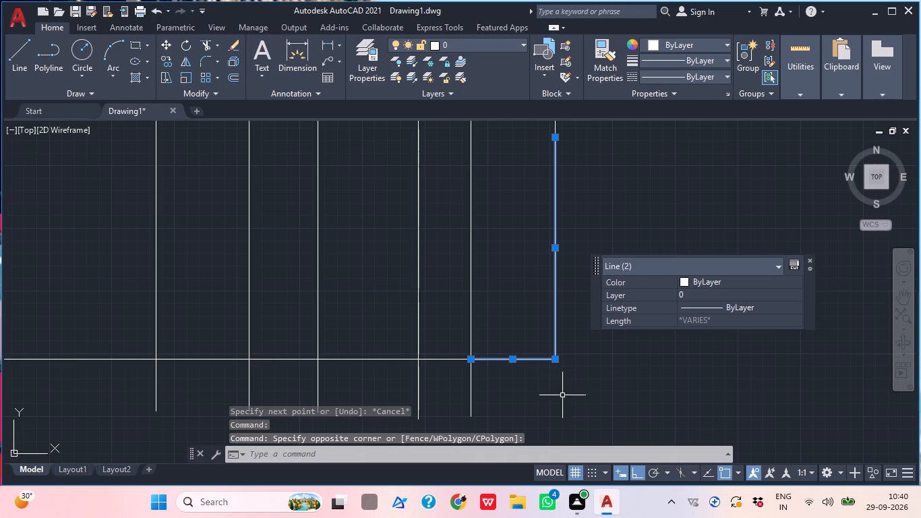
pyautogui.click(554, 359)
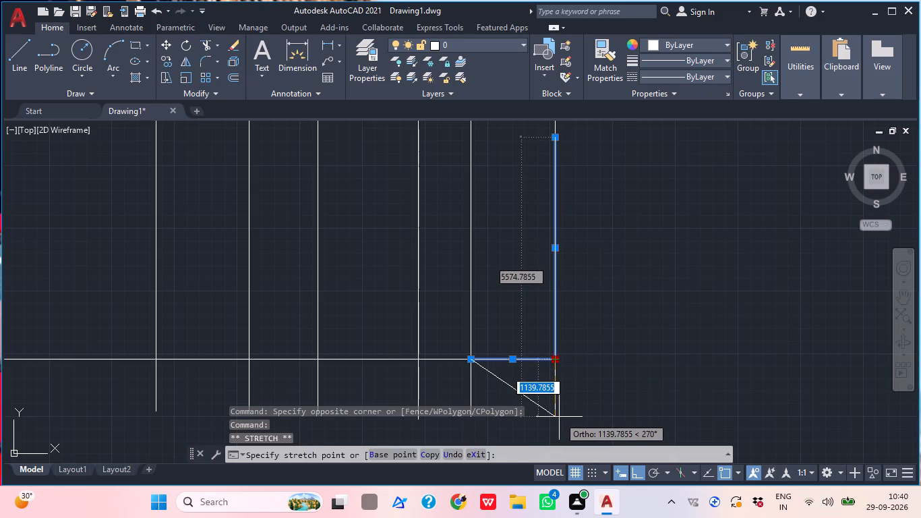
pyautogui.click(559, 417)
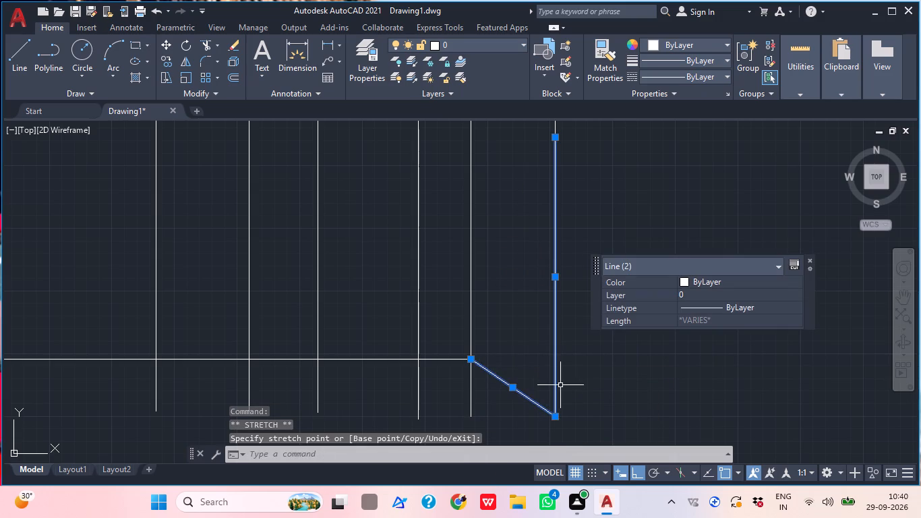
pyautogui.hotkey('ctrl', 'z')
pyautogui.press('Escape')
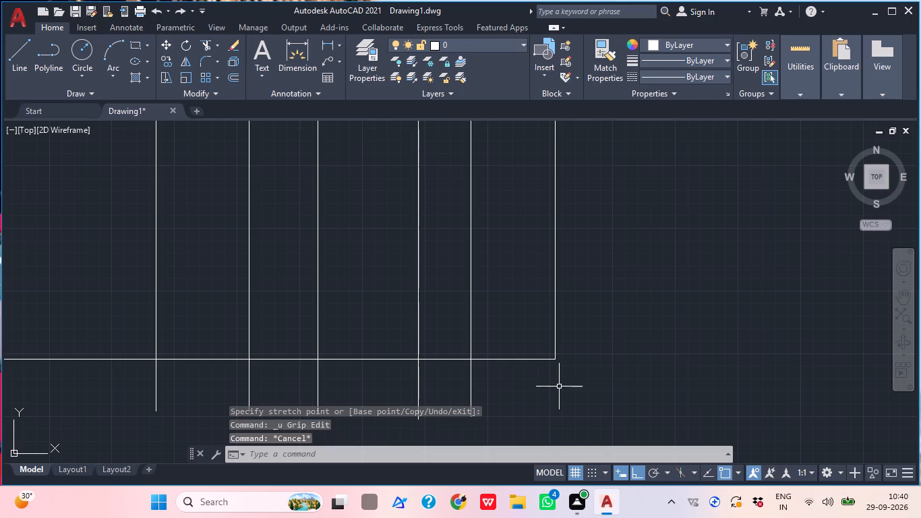
# Trim away the bottom line's segment between the seventh interior line and the outline's right edge.
pyautogui.write('tr')
pyautogui.press('space')
pyautogui.click(525, 391)
pyautogui.click(504, 351)
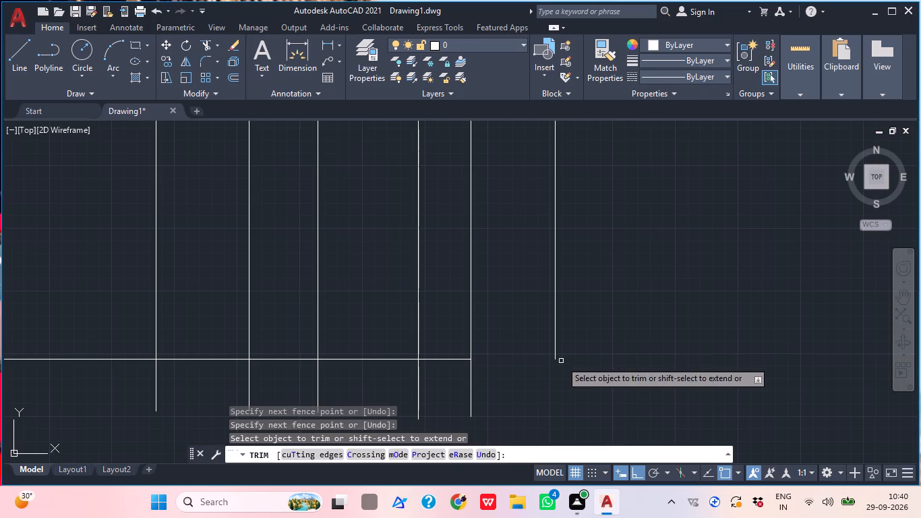
pyautogui.press('Escape')
# Stretch the lower end of the outline's right edge straight down past the bottom line level, making that segment about 5548 long.
pyautogui.click(556, 344)
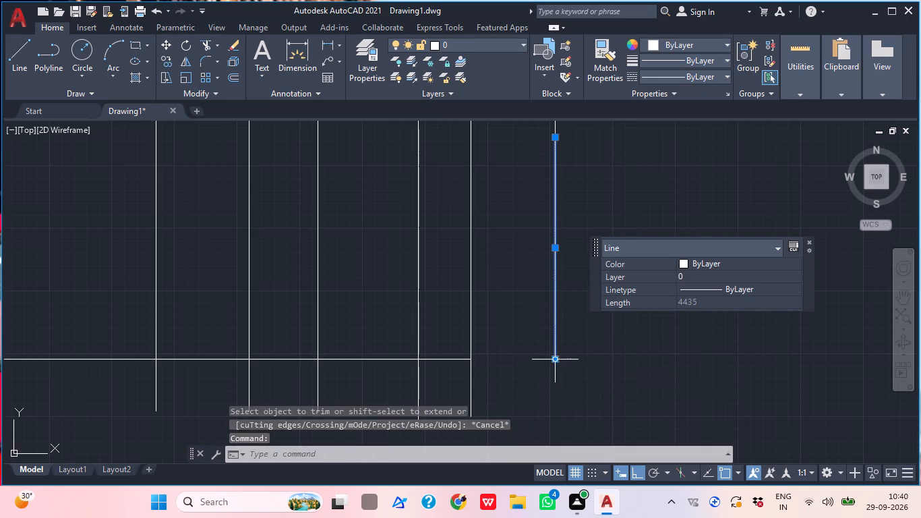
pyautogui.click(557, 358)
pyautogui.click(560, 415)
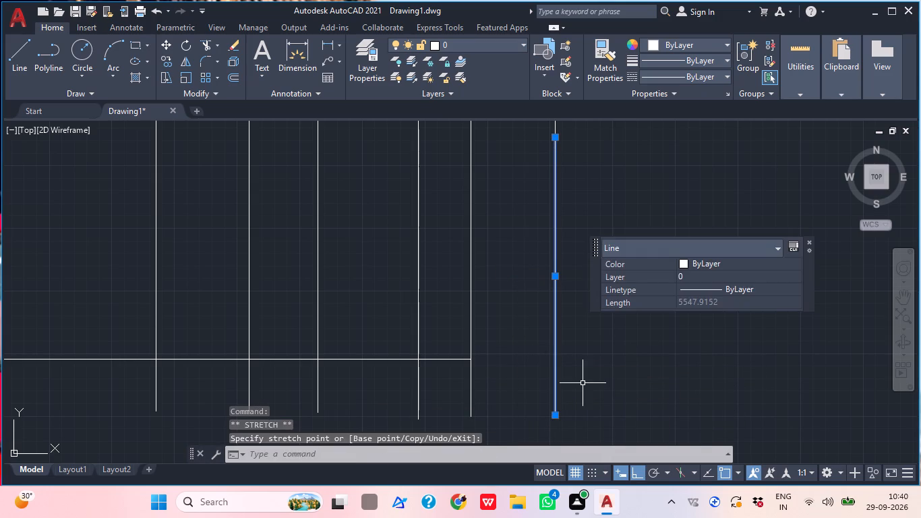
pyautogui.press('Escape')
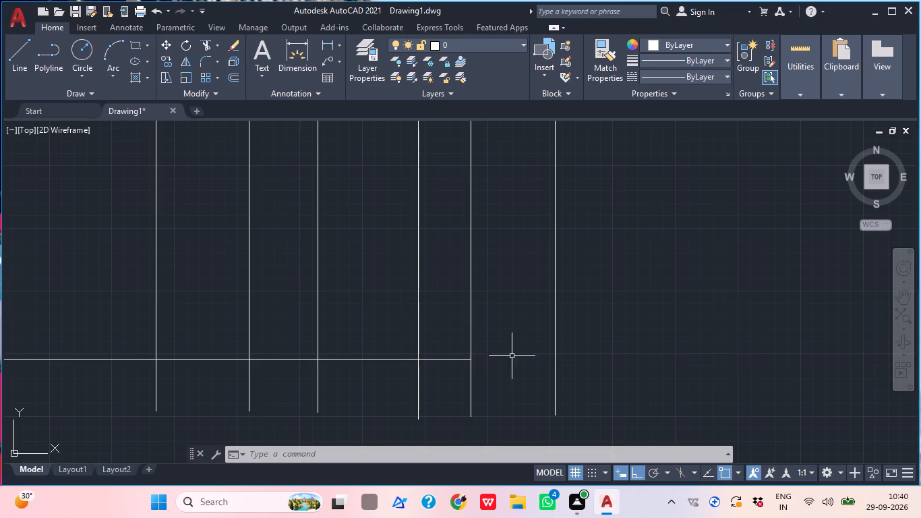
# Stretch the bottom line's right end about 2396 horizontally, past the outline's right edge.
pyautogui.moveTo(515, 365); pyautogui.dragTo(497, 358, button='middle')
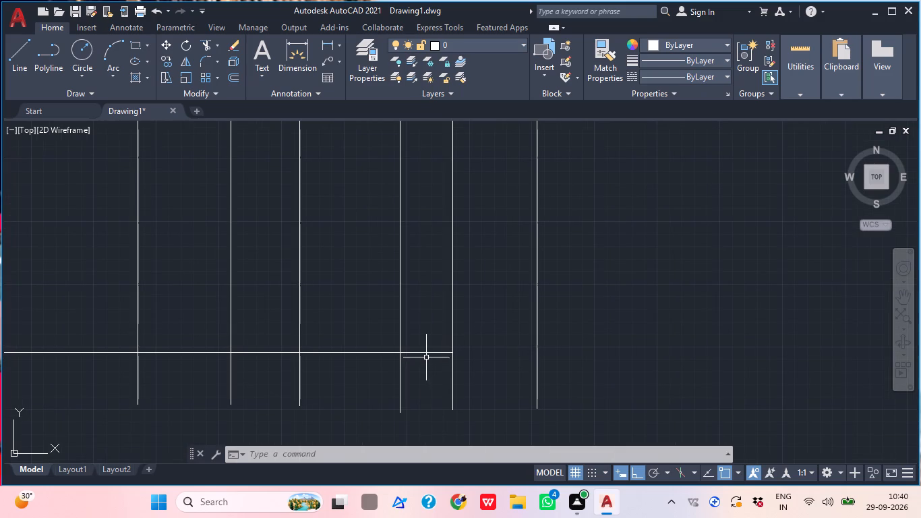
pyautogui.click(424, 354)
pyautogui.click(452, 354)
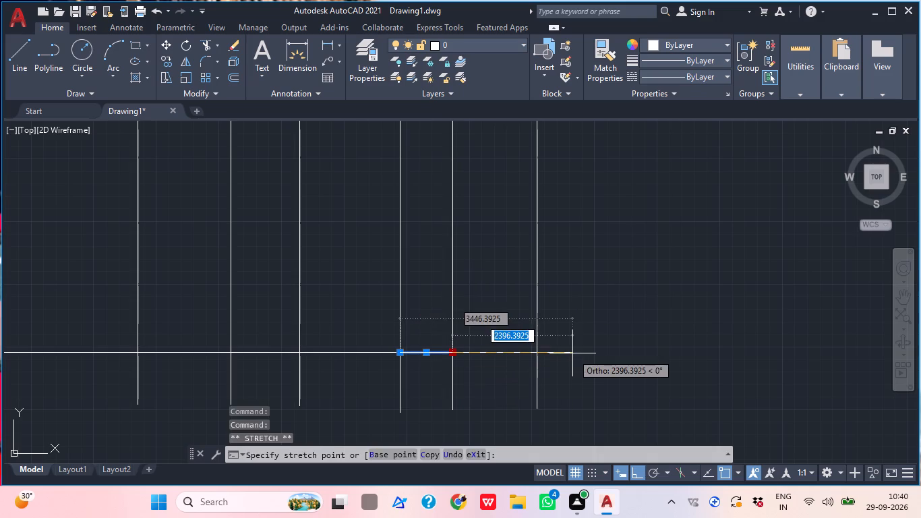
pyautogui.click(572, 353)
pyautogui.scroll(-1, 651, 299)
pyautogui.press('Escape')
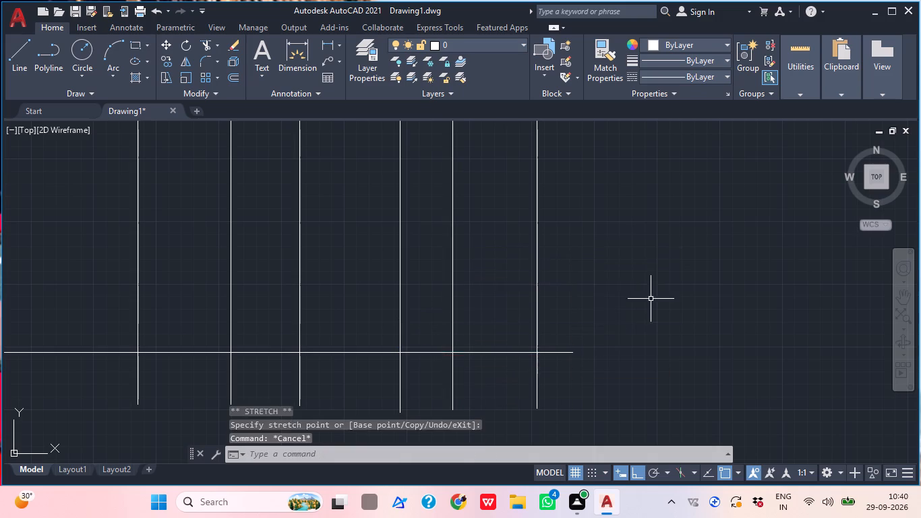
# Stretch the bottom line's left end about 1933 horizontally, past the outline's left edge, making that segment about 3263 long.
pyautogui.scroll(-4, 489, 332)
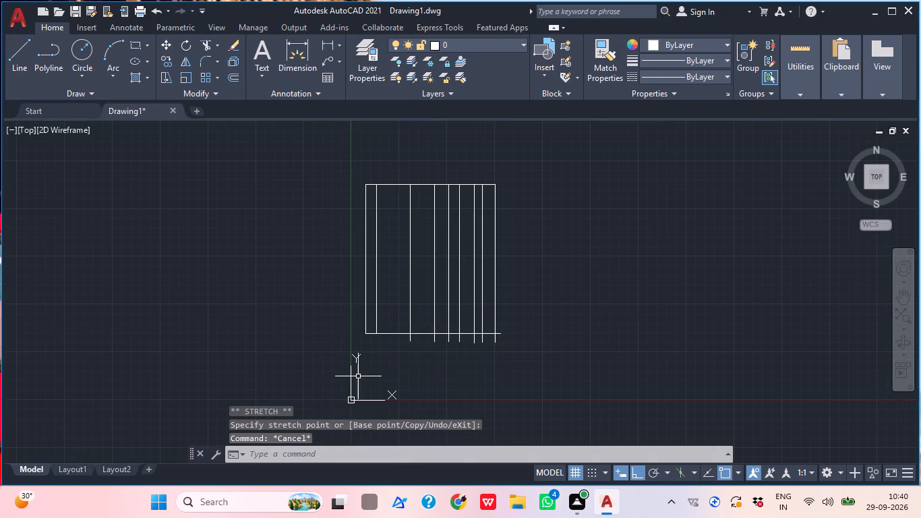
pyautogui.scroll(2, 355, 376)
pyautogui.scroll(1, 406, 238)
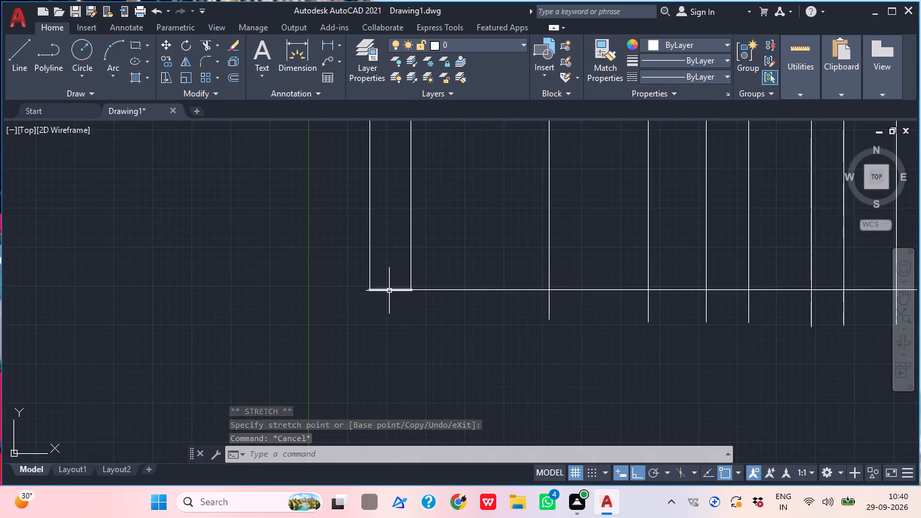
pyautogui.click(389, 291)
pyautogui.click(364, 291)
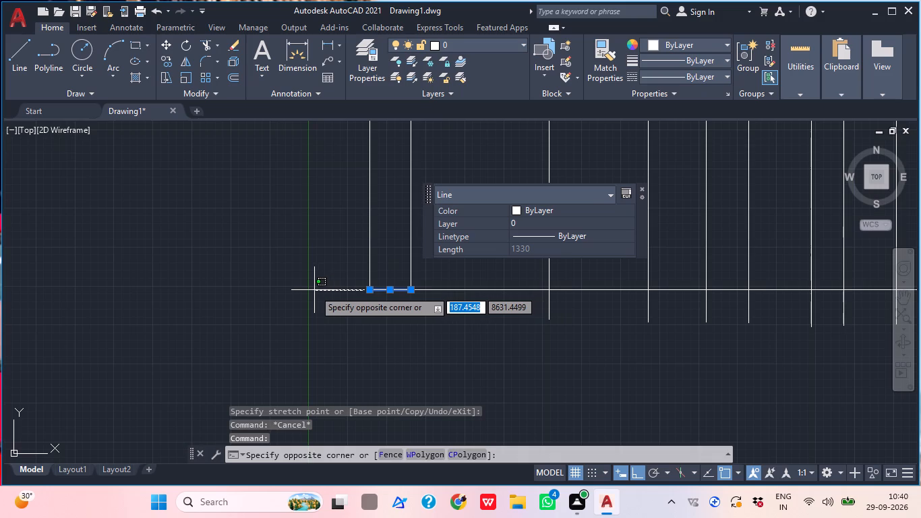
pyautogui.click(307, 289)
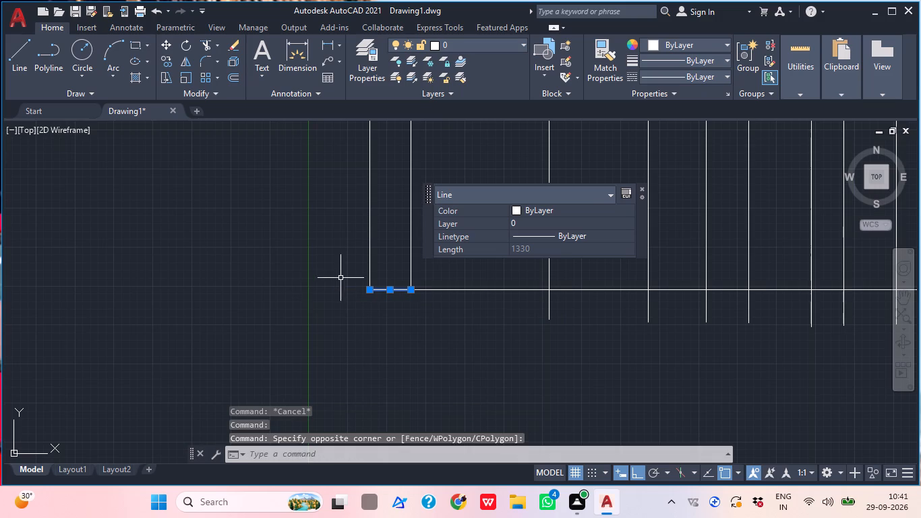
pyautogui.click(367, 288)
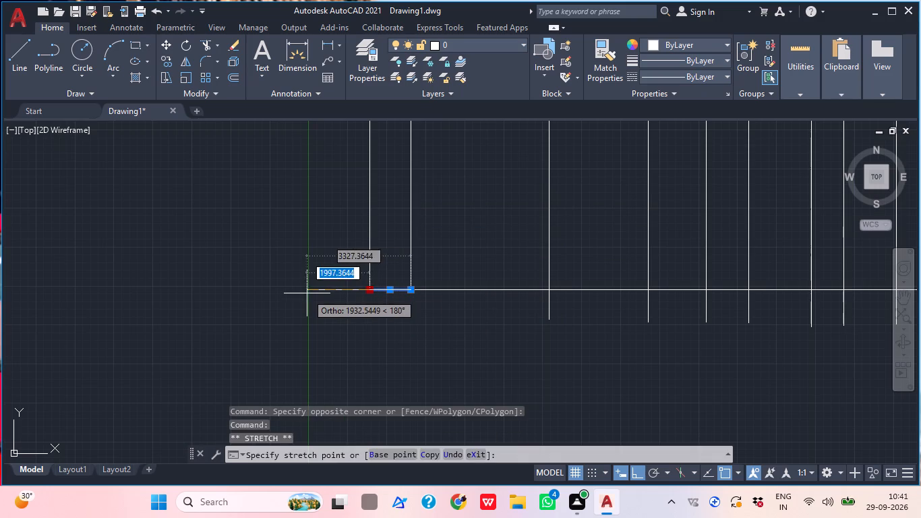
pyautogui.click(309, 294)
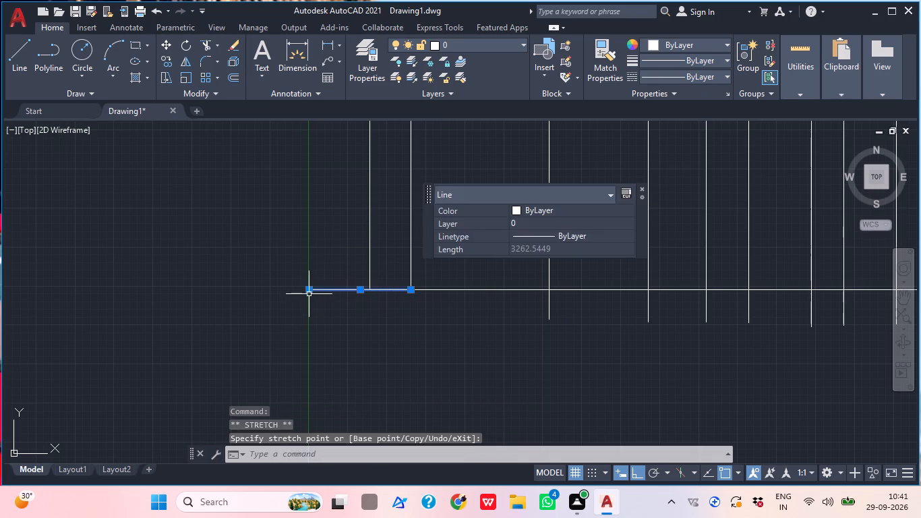
pyautogui.press('Escape')
# Stretch the lower ends of the outline's left edge and the first interior line straight down past the bottom line, the latter by about 1034.
pyautogui.moveTo(340, 312); pyautogui.dragTo(336, 368, button='middle')
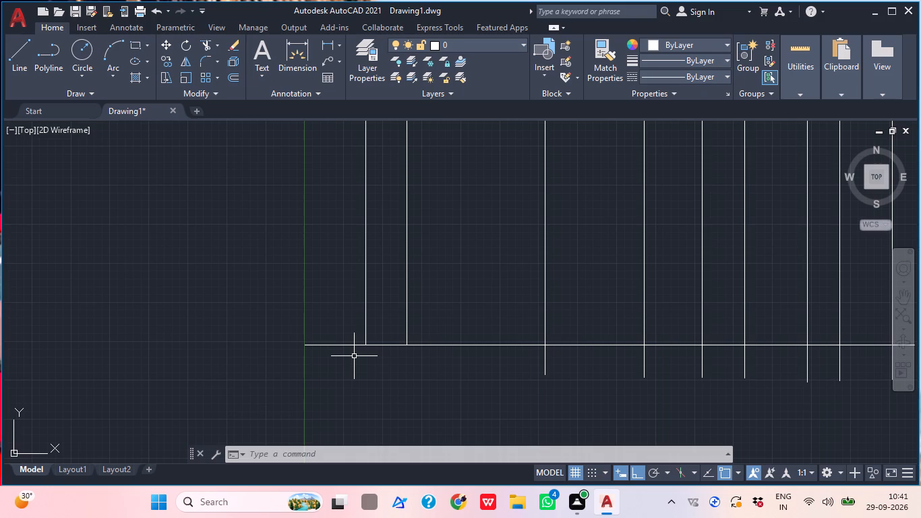
pyautogui.moveTo(409, 379); pyautogui.dragTo(280, 419, button='middle')
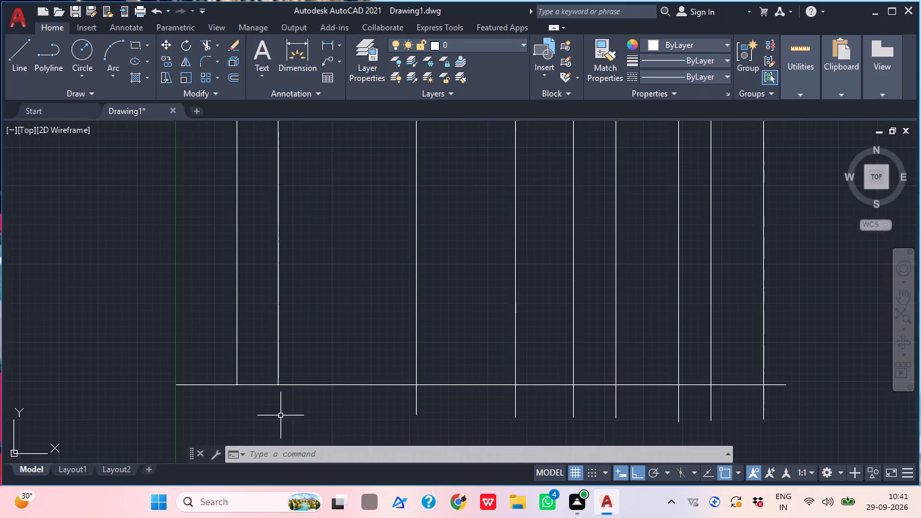
pyautogui.moveTo(295, 401); pyautogui.dragTo(334, 386, button='middle')
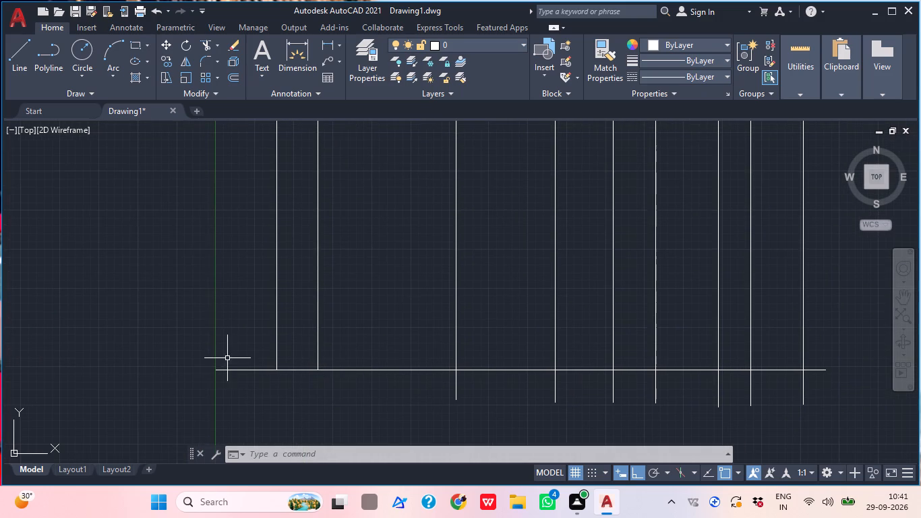
pyautogui.scroll(3, 314, 382)
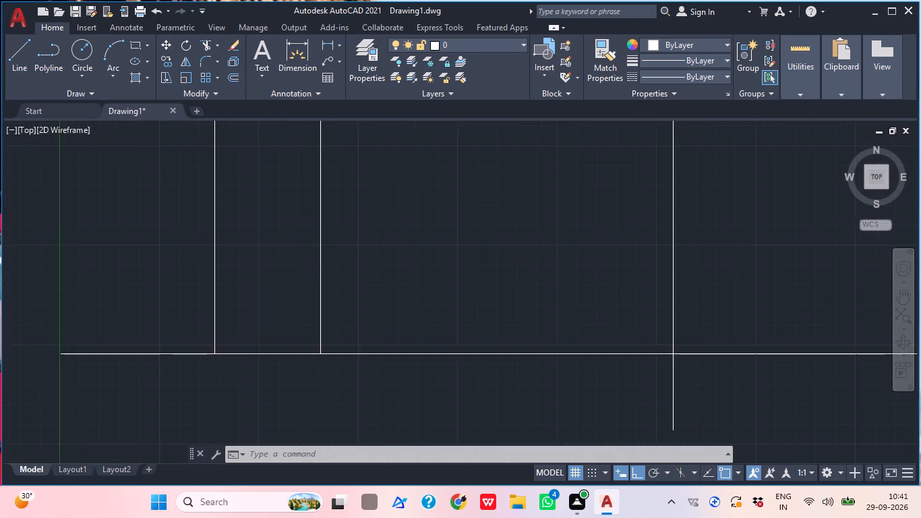
pyautogui.scroll(-5, 323, 371)
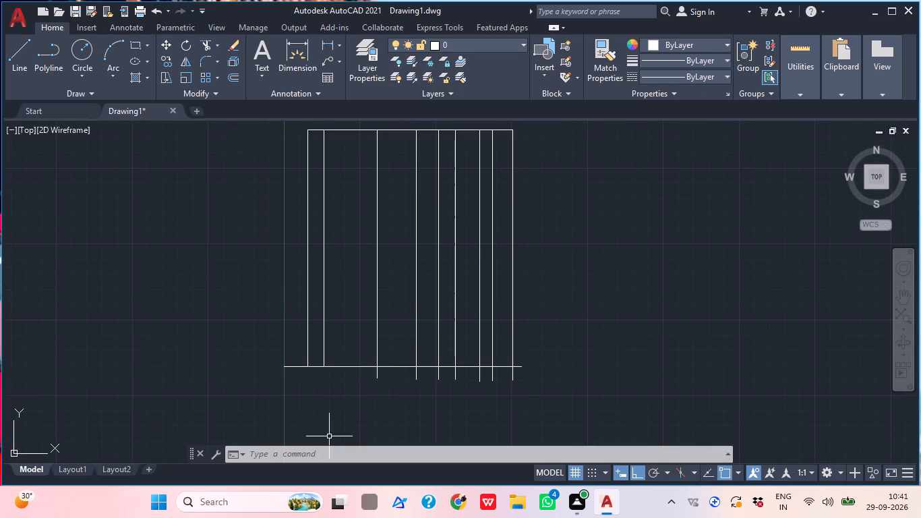
pyautogui.scroll(3, 293, 375)
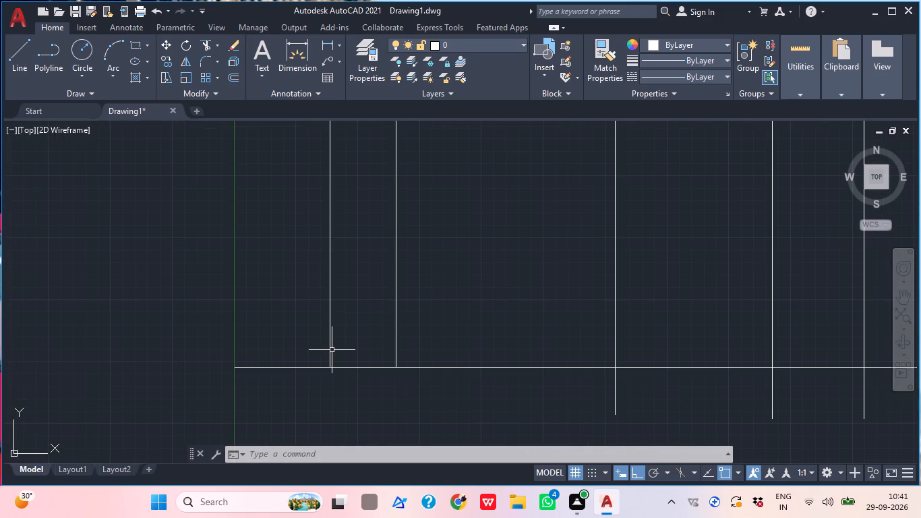
pyautogui.click(329, 343)
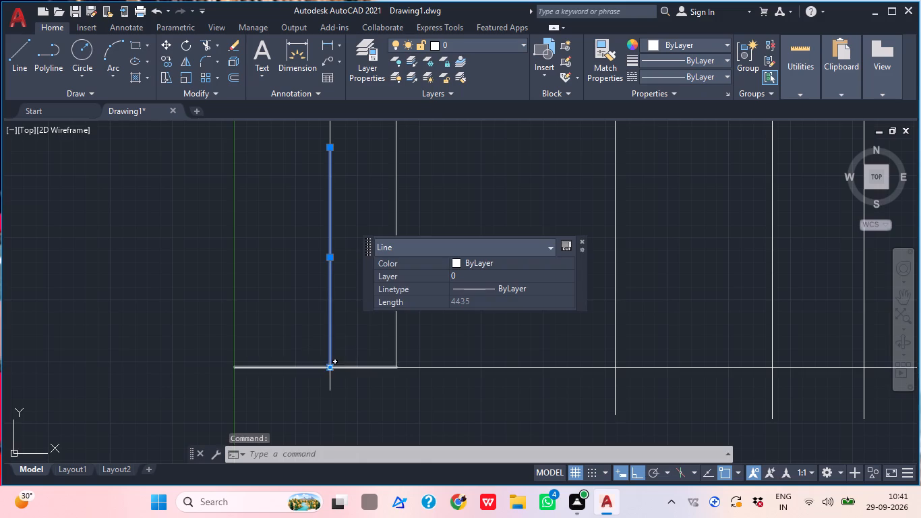
pyautogui.click(330, 370)
pyautogui.click(329, 418)
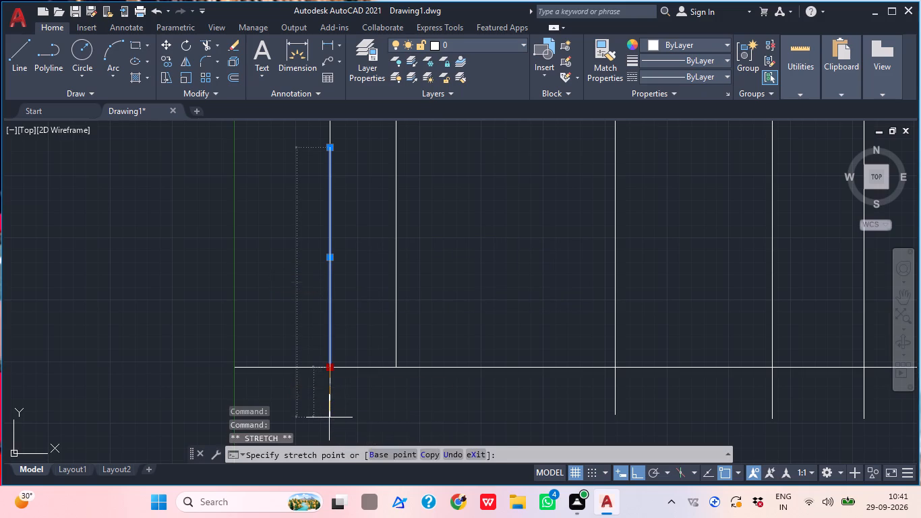
pyautogui.click(395, 345)
pyautogui.click(398, 370)
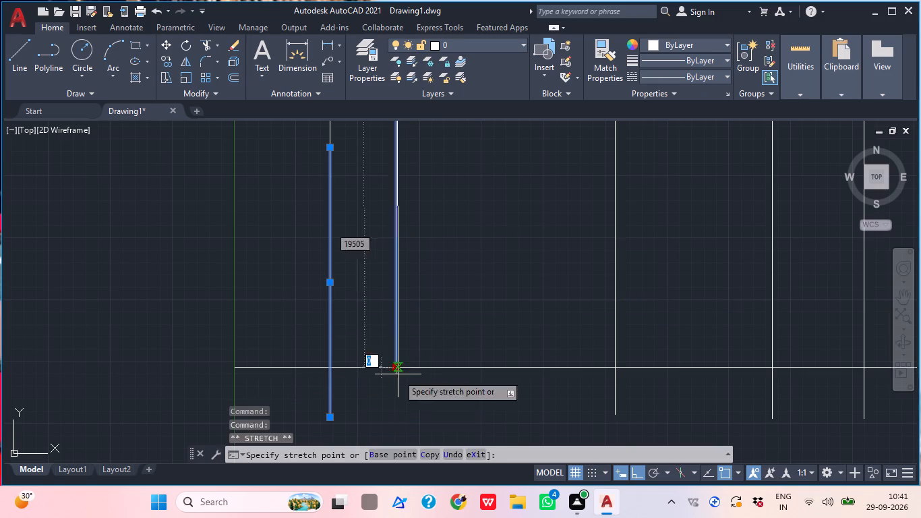
pyautogui.click(400, 419)
pyautogui.press('Escape')
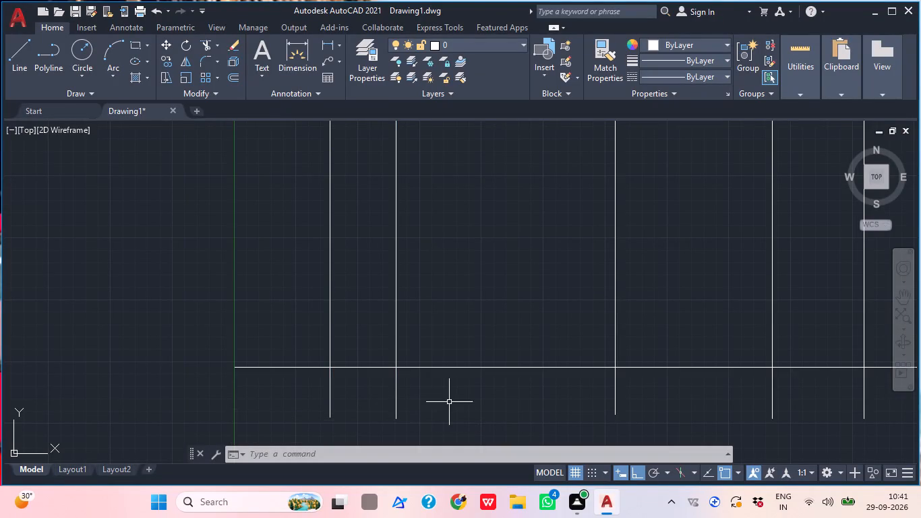
# Offset the bottom line's three segments between its left end and the third interior line upward by 4435.
pyautogui.scroll(-1, 437, 438)
pyautogui.moveTo(491, 426); pyautogui.dragTo(311, 382, button='middle')
pyautogui.scroll(-3, 300, 352)
pyautogui.moveTo(347, 355); pyautogui.dragTo(333, 385, button='middle')
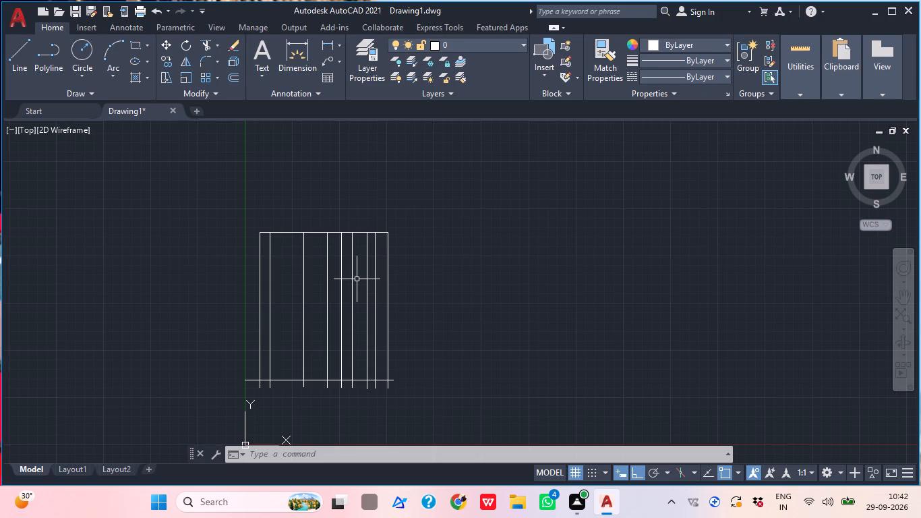
pyautogui.moveTo(335, 452); pyautogui.dragTo(341, 407, button='middle')
pyautogui.press('o')
pyautogui.press('space')
pyautogui.write('4435')
pyautogui.press('Return')
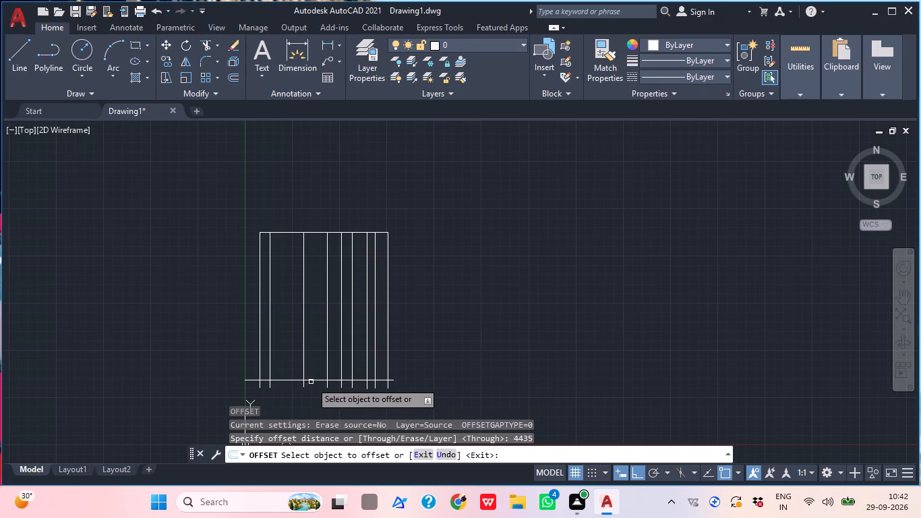
pyautogui.click(311, 380)
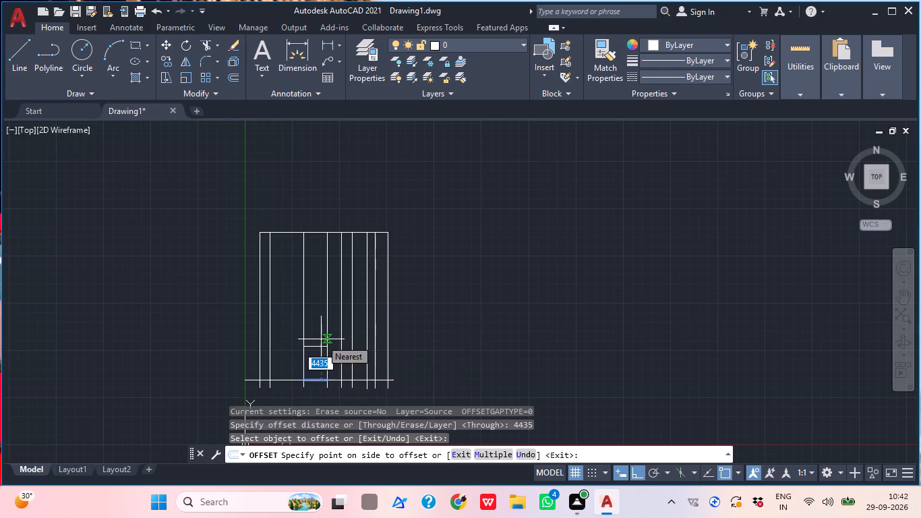
pyautogui.click(321, 339)
pyautogui.click(286, 380)
pyautogui.click(286, 343)
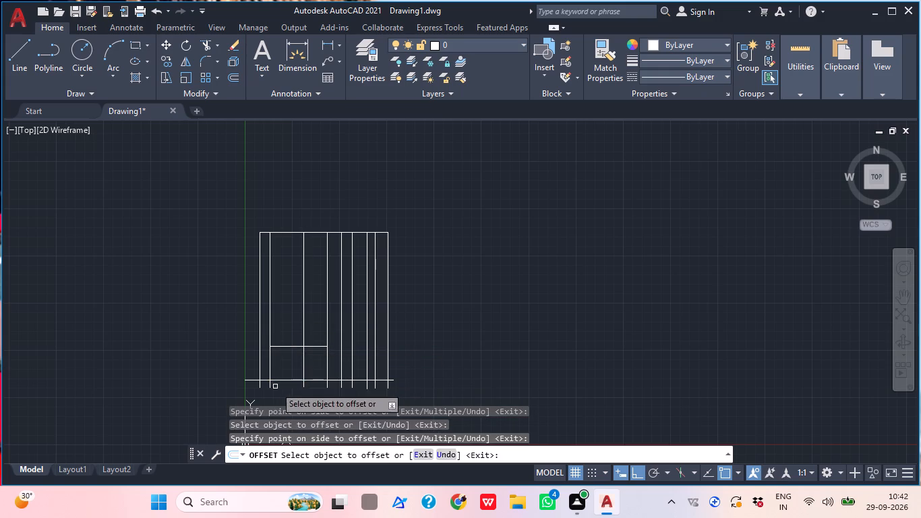
pyautogui.scroll(2, 264, 371)
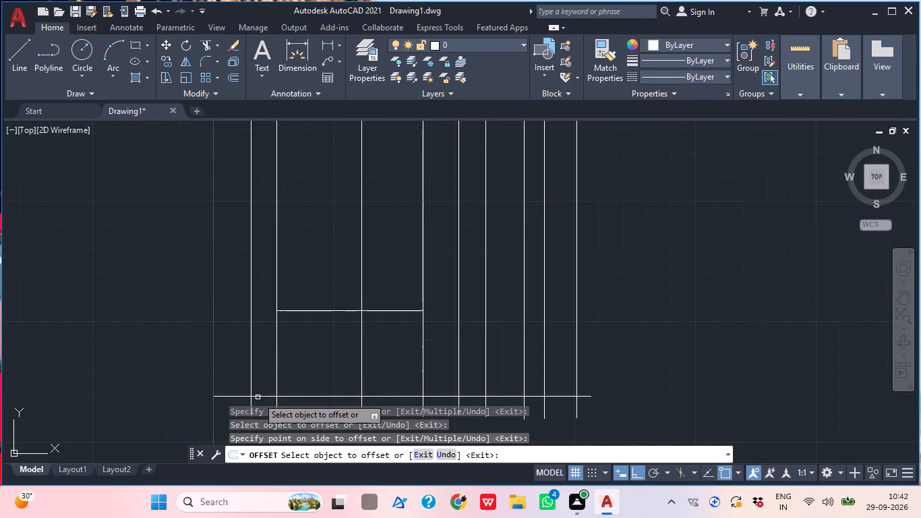
pyautogui.click(258, 397)
pyautogui.click(268, 347)
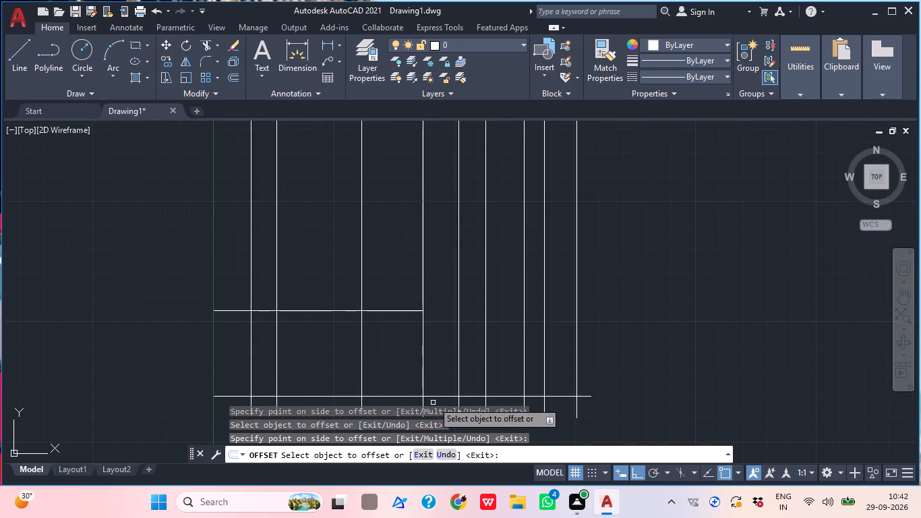
# Offset the bottom line's remaining segments, from the third interior line to its right end, upward by the same 4435 distance.
pyautogui.moveTo(436, 395); pyautogui.dragTo(440, 388)
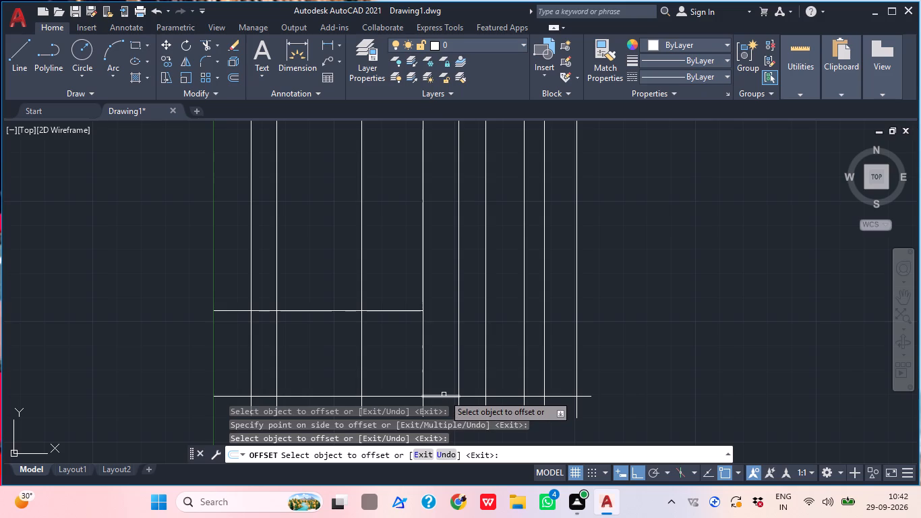
pyautogui.click(444, 395)
pyautogui.click(443, 398)
pyautogui.click(438, 364)
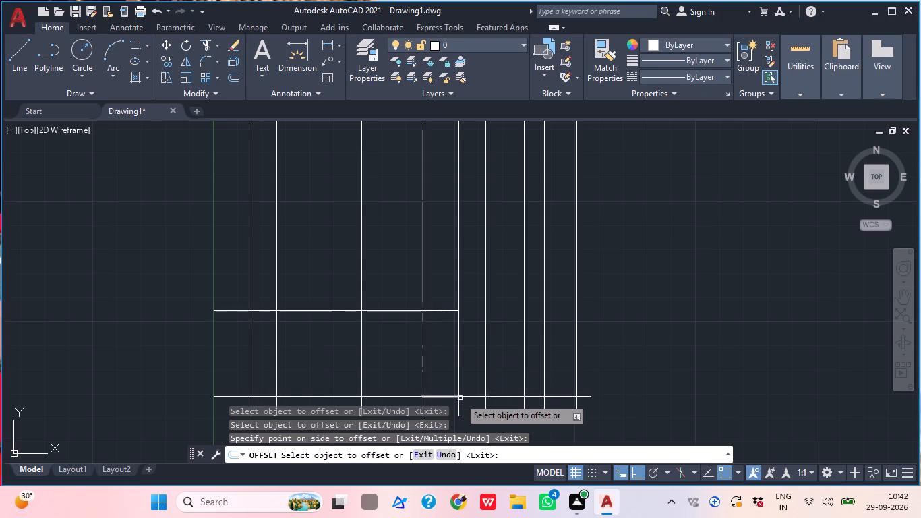
pyautogui.click(475, 398)
pyautogui.moveTo(477, 359); pyautogui.dragTo(481, 373)
pyautogui.click(493, 398)
pyautogui.click(502, 353)
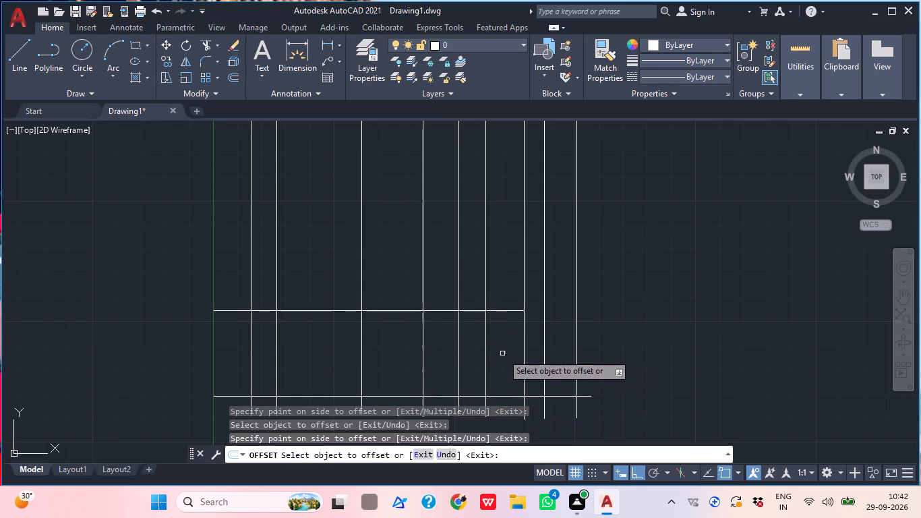
pyautogui.moveTo(531, 395); pyautogui.dragTo(531, 388)
pyautogui.moveTo(527, 330); pyautogui.dragTo(527, 357)
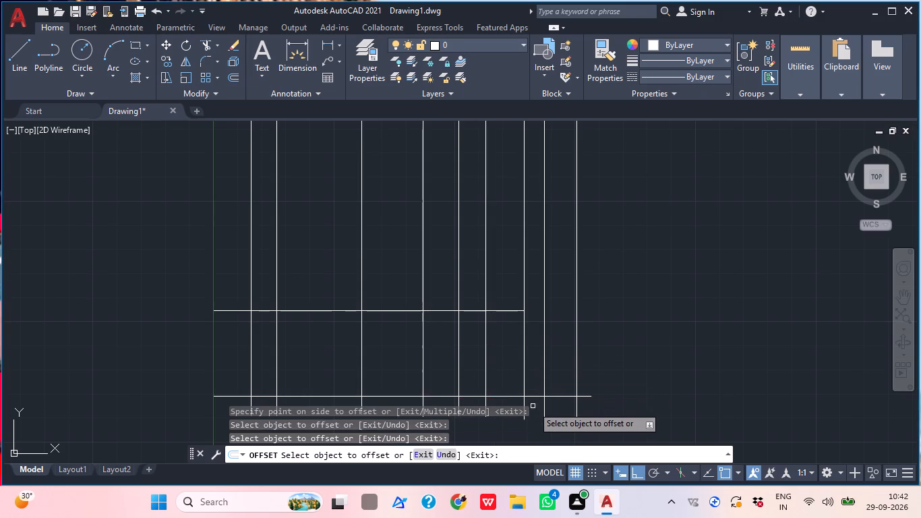
pyautogui.click(531, 395)
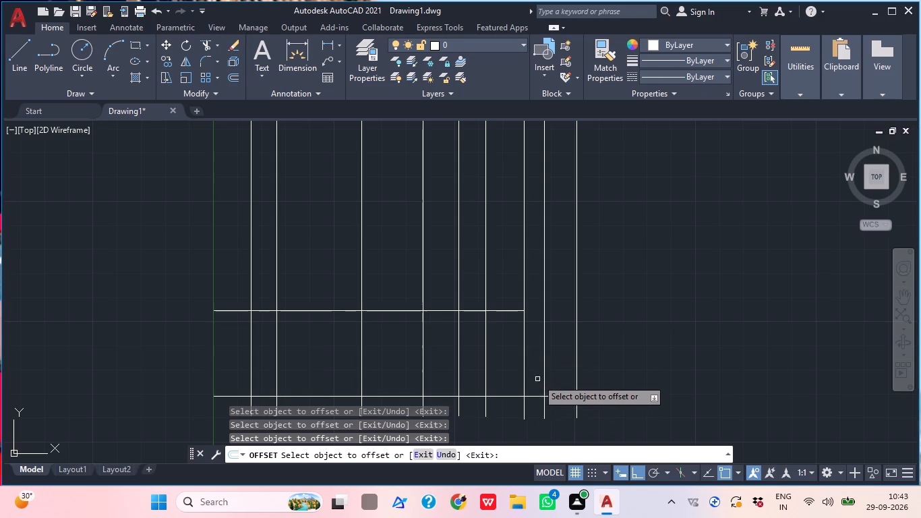
pyautogui.click(537, 397)
pyautogui.click(538, 355)
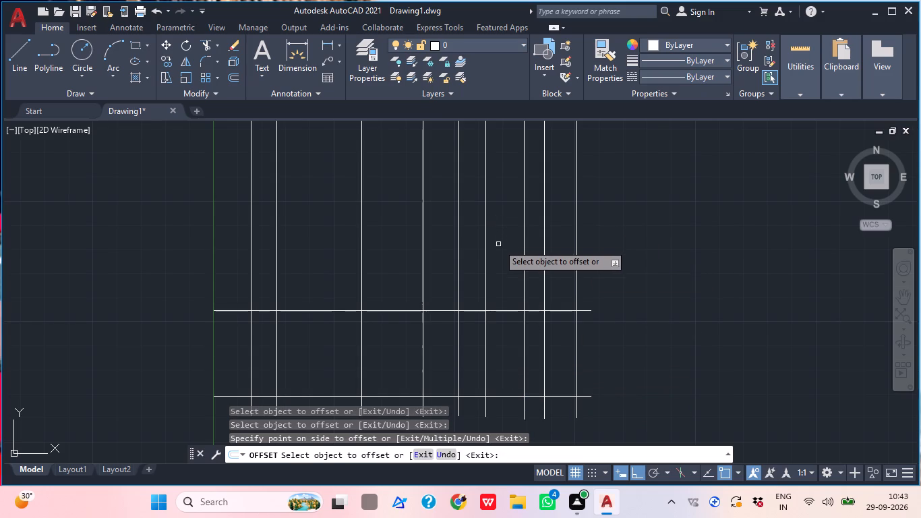
pyautogui.press('Escape')
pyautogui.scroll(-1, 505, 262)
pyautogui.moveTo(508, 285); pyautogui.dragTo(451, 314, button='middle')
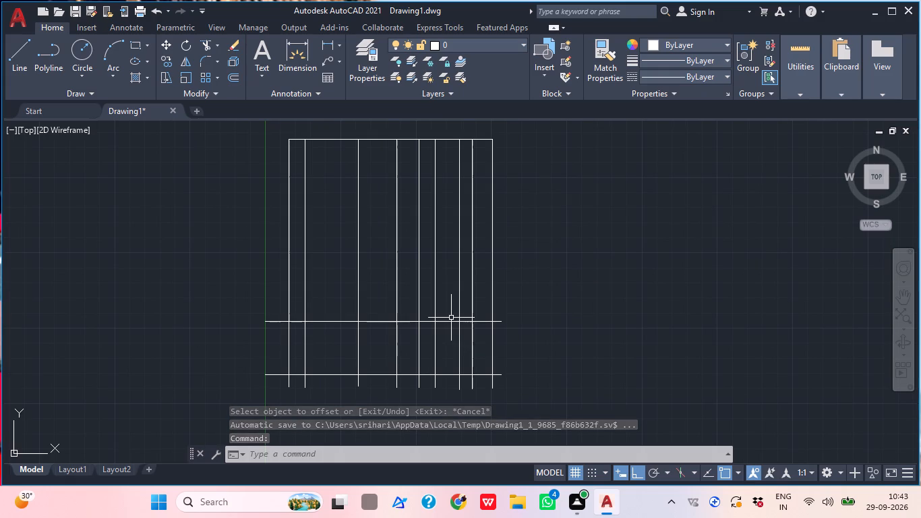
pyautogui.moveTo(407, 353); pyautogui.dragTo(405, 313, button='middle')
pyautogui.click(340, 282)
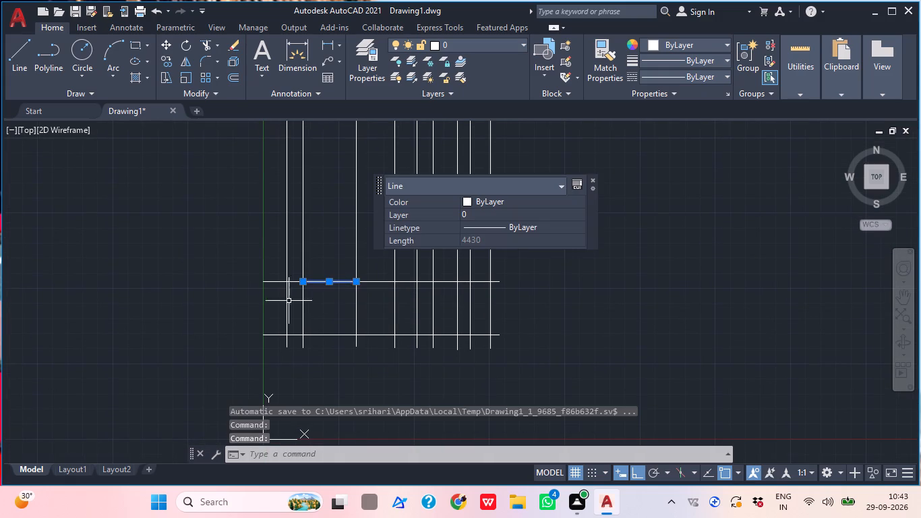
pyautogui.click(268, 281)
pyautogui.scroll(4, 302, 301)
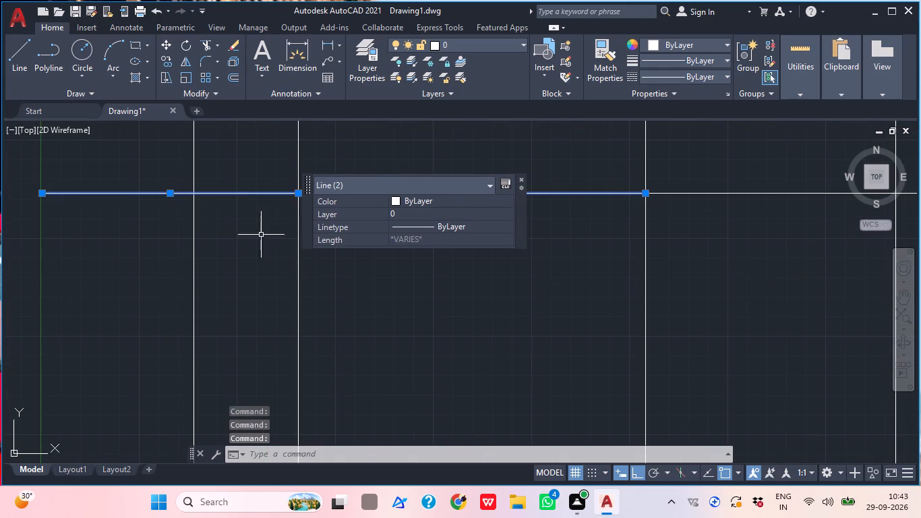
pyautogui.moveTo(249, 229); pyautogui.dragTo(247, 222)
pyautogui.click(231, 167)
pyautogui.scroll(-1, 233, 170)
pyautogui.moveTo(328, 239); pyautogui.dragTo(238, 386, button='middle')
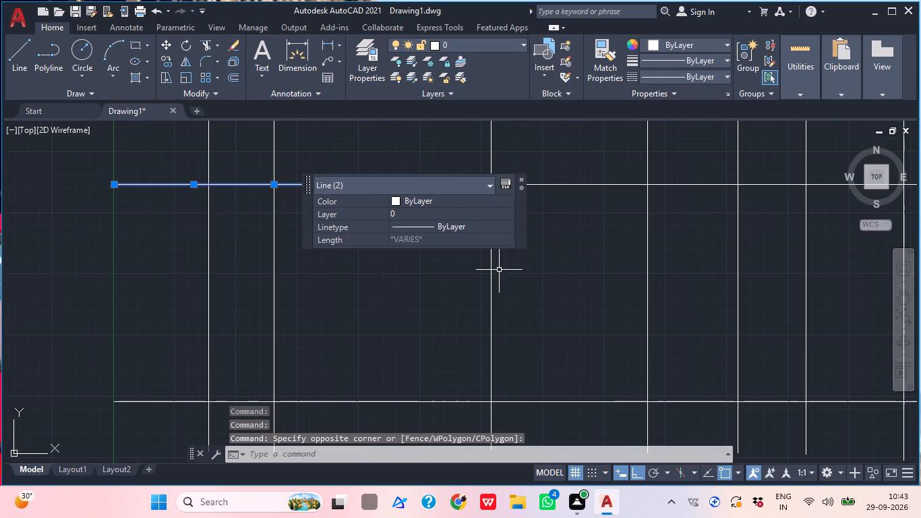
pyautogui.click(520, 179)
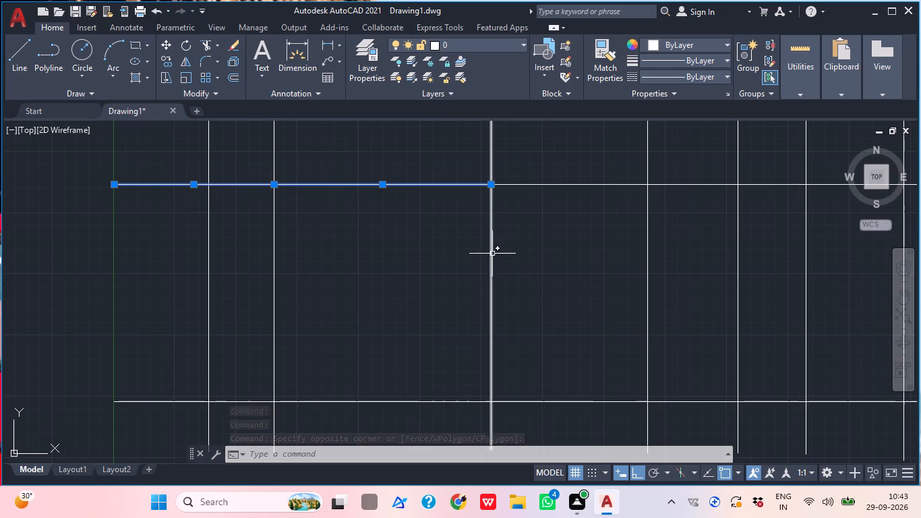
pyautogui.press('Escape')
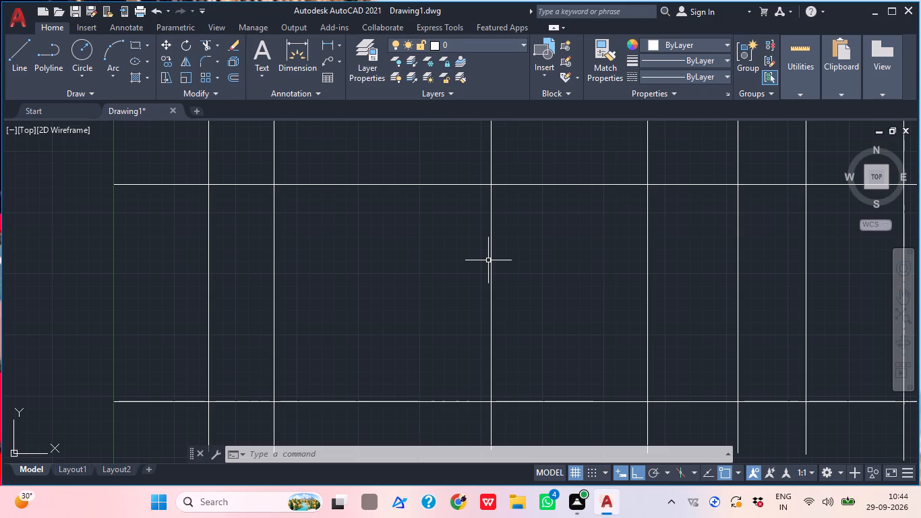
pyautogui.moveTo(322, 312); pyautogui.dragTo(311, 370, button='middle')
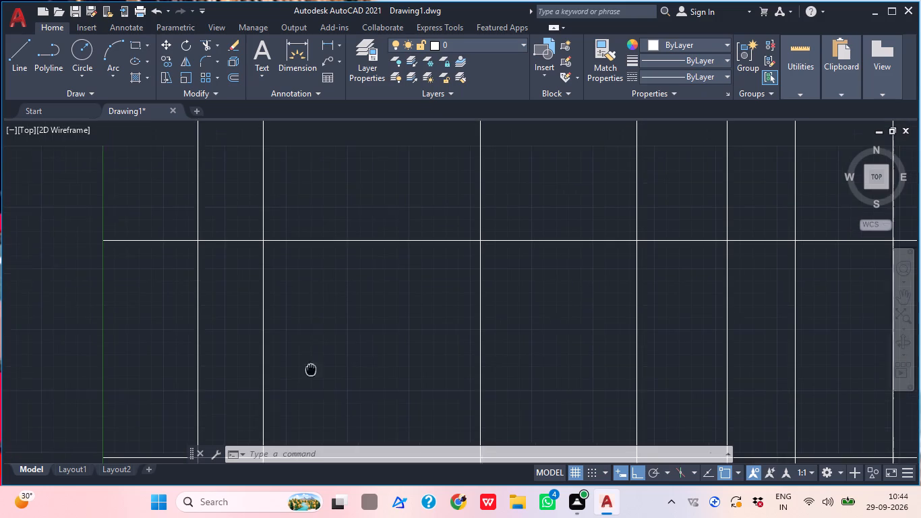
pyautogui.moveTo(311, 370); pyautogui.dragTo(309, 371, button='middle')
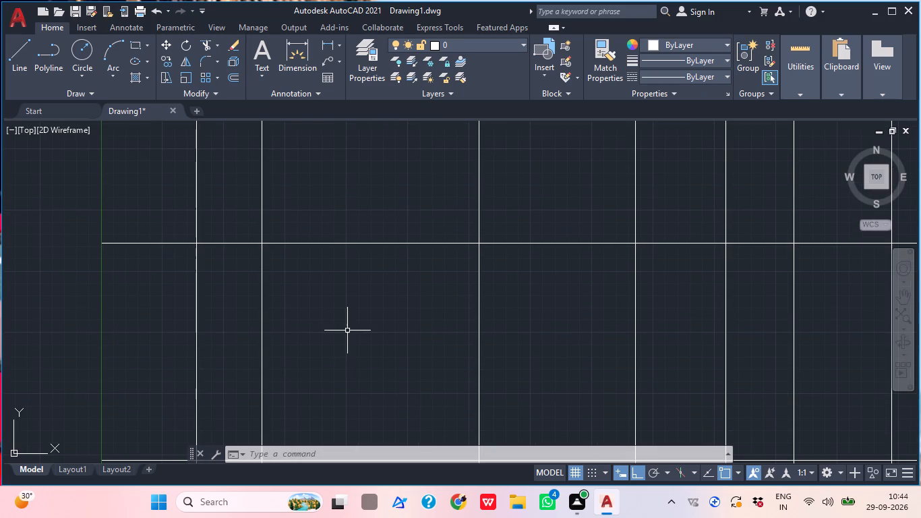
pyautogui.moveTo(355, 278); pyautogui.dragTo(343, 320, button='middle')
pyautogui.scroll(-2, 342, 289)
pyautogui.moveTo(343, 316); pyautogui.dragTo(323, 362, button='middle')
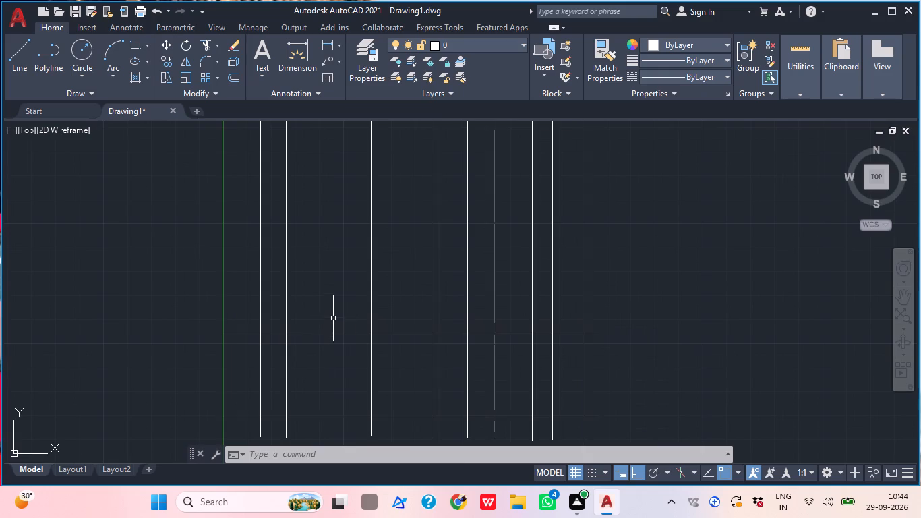
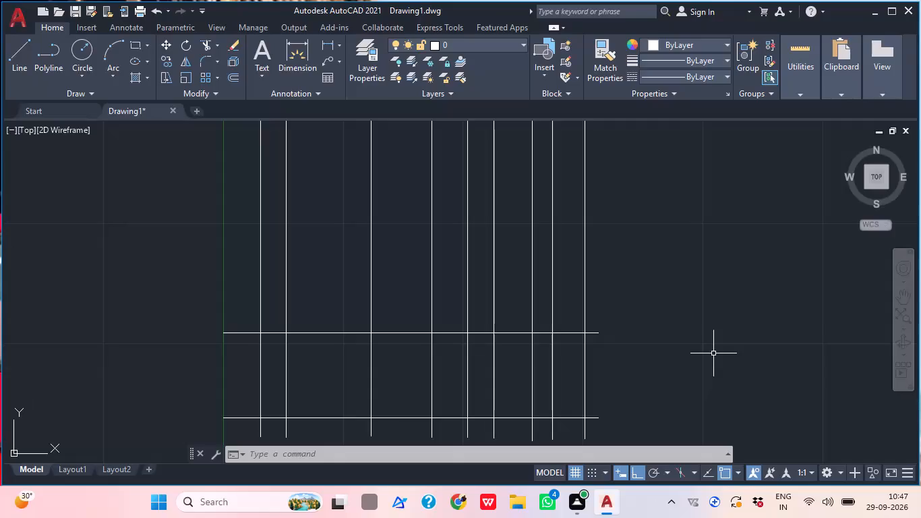
# Offset the three segments of the interior horizontal line between its left end and the third interior vertical line upward by 5610.
pyautogui.scroll(-2, 531, 305)
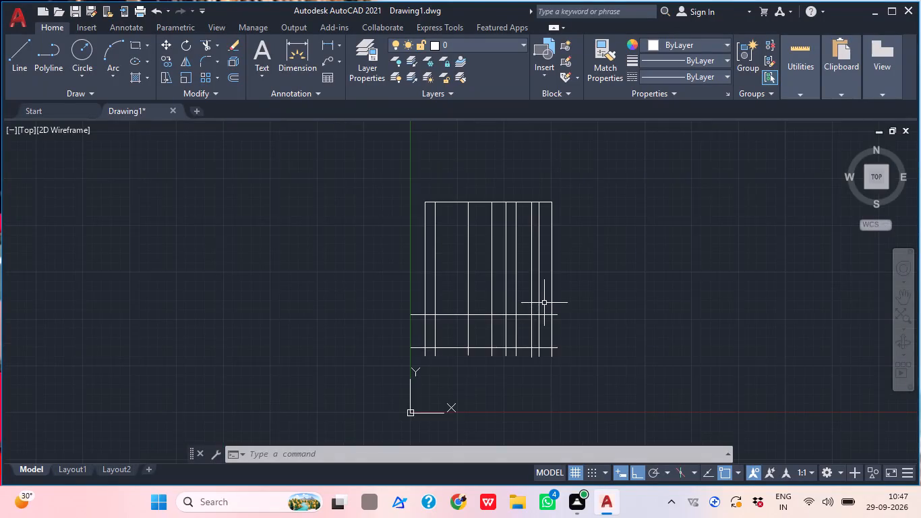
pyautogui.moveTo(544, 303); pyautogui.dragTo(243, 353, button='middle')
pyautogui.moveTo(275, 330); pyautogui.dragTo(293, 330, button='middle')
pyautogui.moveTo(274, 318); pyautogui.dragTo(285, 310, button='middle')
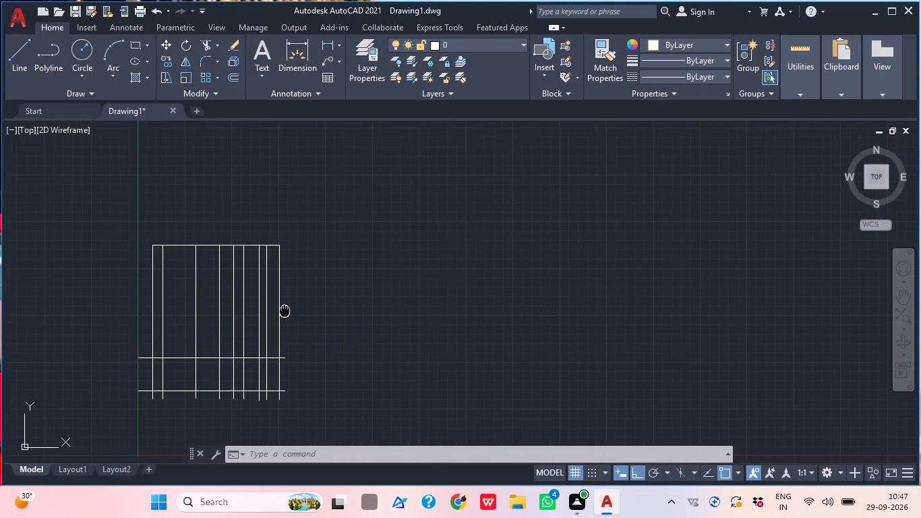
pyautogui.moveTo(285, 310); pyautogui.dragTo(287, 308, button='middle')
pyautogui.scroll(2, 229, 303)
pyautogui.moveTo(229, 303); pyautogui.dragTo(239, 313, button='middle')
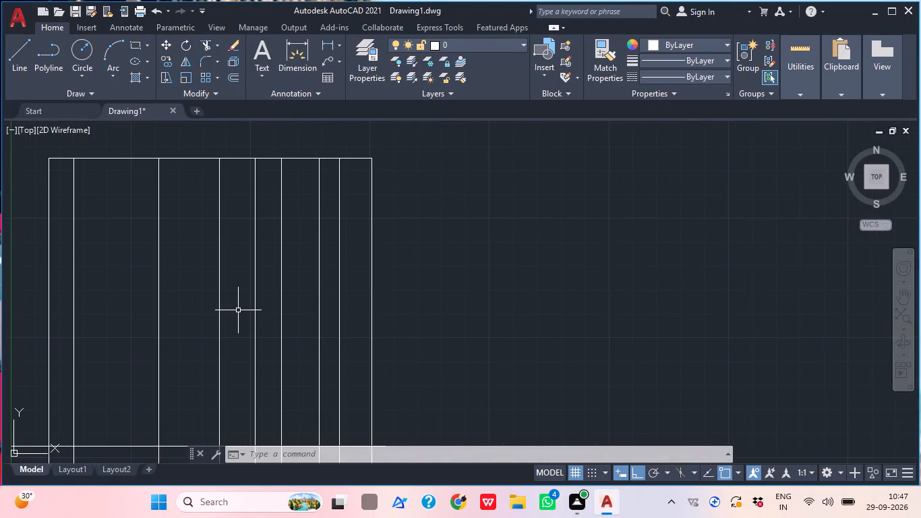
pyautogui.moveTo(238, 308); pyautogui.dragTo(238, 320, button='middle')
pyautogui.scroll(-1, 238, 320)
pyautogui.moveTo(231, 315); pyautogui.dragTo(260, 315, button='middle')
pyautogui.moveTo(338, 312); pyautogui.dragTo(380, 310, button='middle')
pyautogui.moveTo(332, 400); pyautogui.dragTo(353, 347, button='middle')
pyautogui.write('o')
pyautogui.press('space')
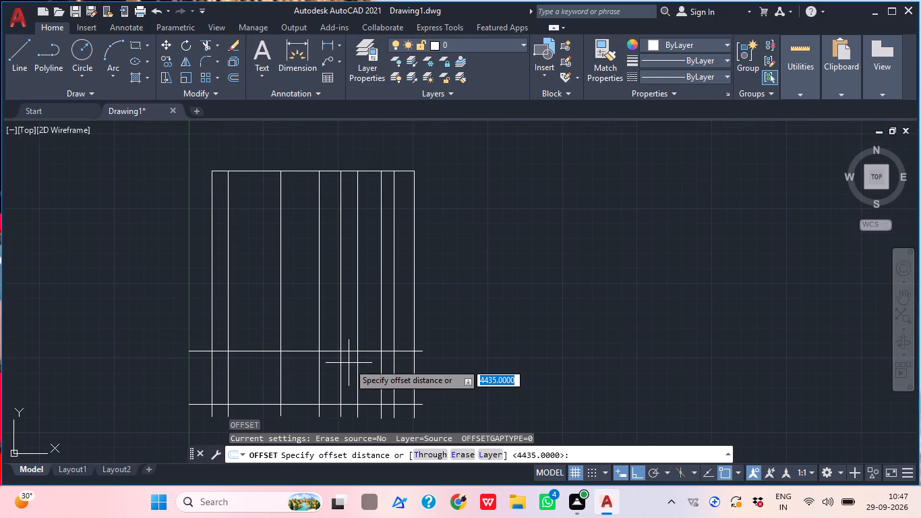
pyautogui.write('561')
pyautogui.press('9')
pyautogui.press('BackSpace')
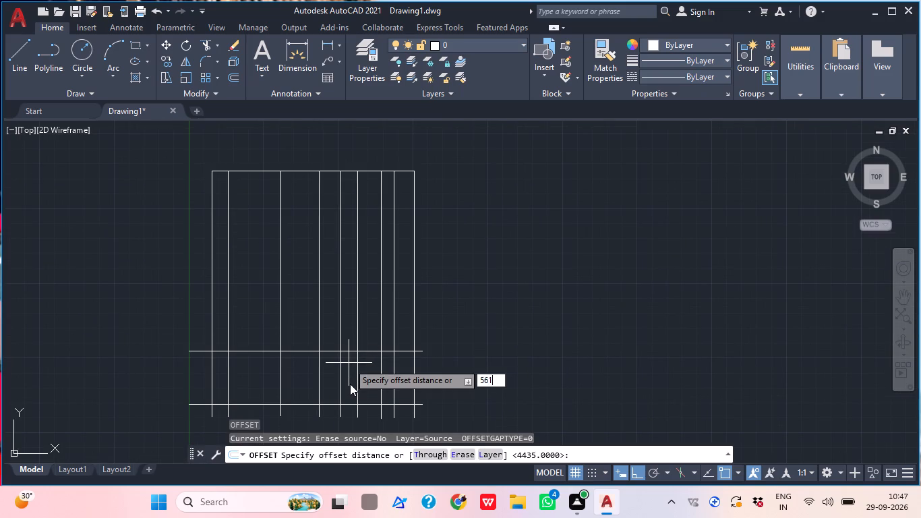
pyautogui.press('o')
pyautogui.press('BackSpace')
pyautogui.press('0')
pyautogui.press('Return')
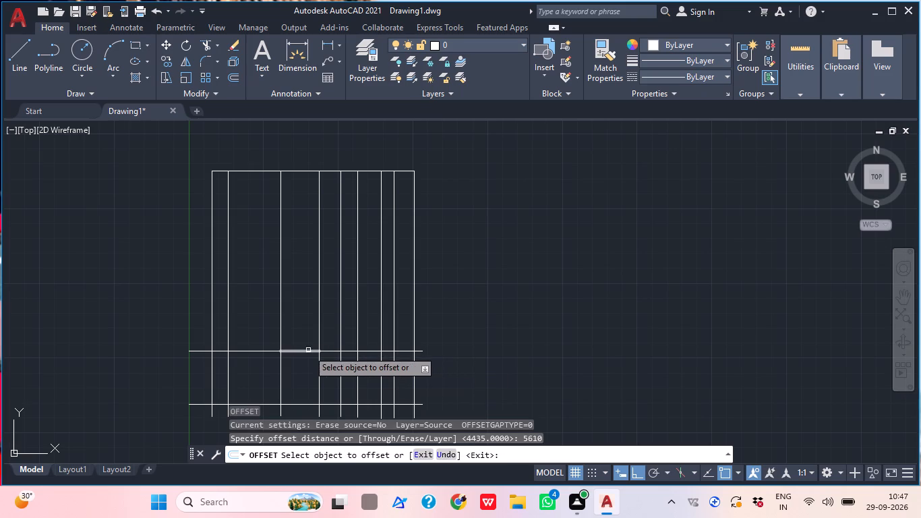
pyautogui.click(296, 349)
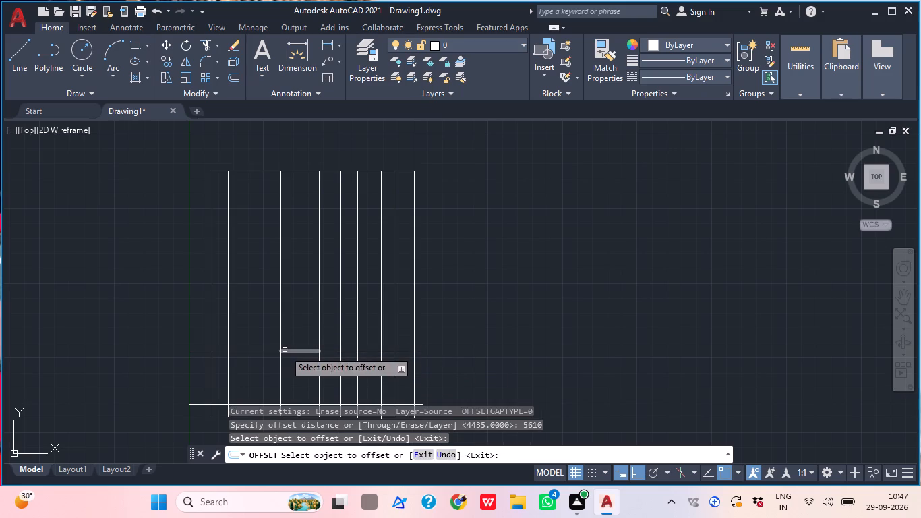
pyautogui.click(285, 350)
pyautogui.click(297, 333)
pyautogui.click(268, 350)
pyautogui.click(266, 313)
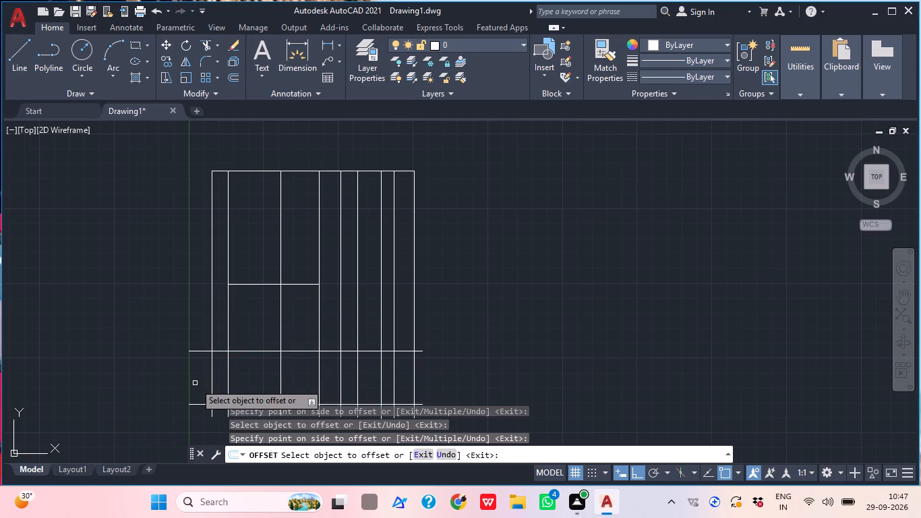
pyautogui.scroll(2, 222, 353)
pyautogui.moveTo(222, 351); pyautogui.dragTo(222, 343)
pyautogui.click(214, 251)
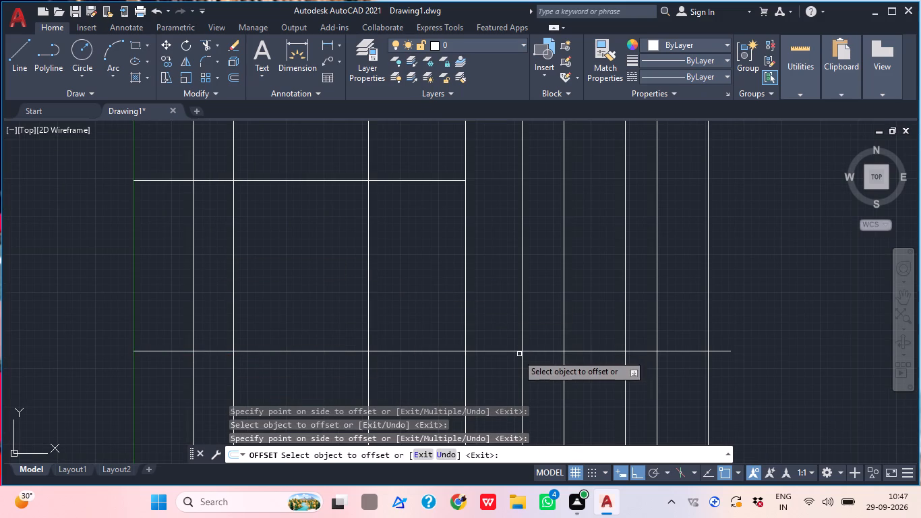
# Offset the same horizontal line's remaining segments, from the third interior vertical line to its right end, upward by 5610.
pyautogui.click(496, 349)
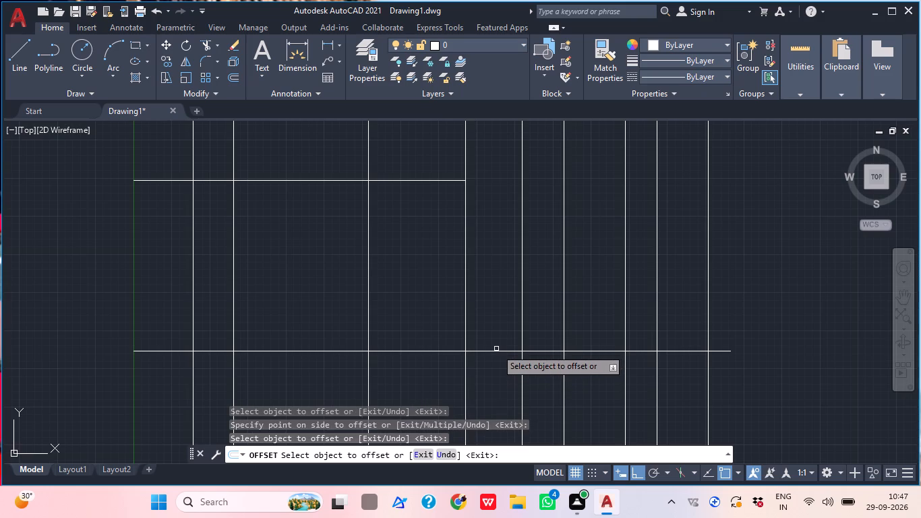
pyautogui.click(494, 352)
pyautogui.click(489, 306)
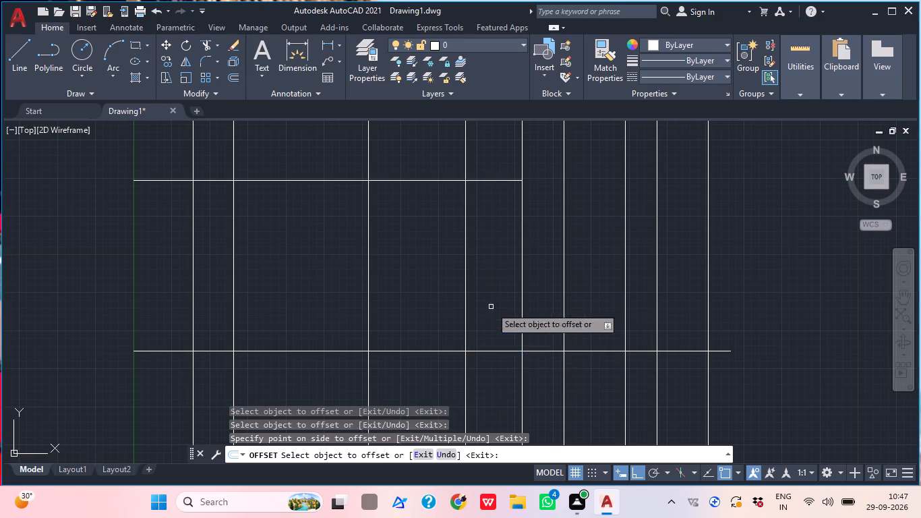
pyautogui.click(542, 351)
pyautogui.click(544, 318)
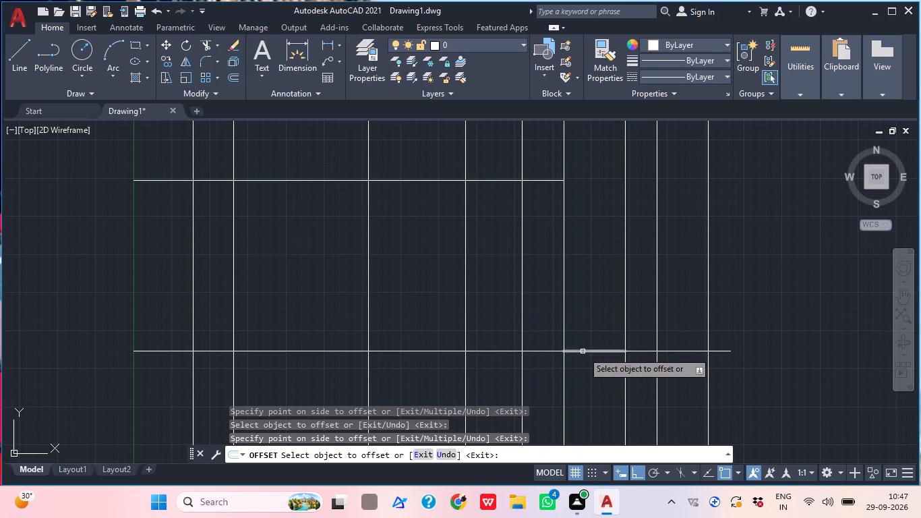
pyautogui.click(583, 353)
pyautogui.moveTo(593, 254); pyautogui.dragTo(595, 260)
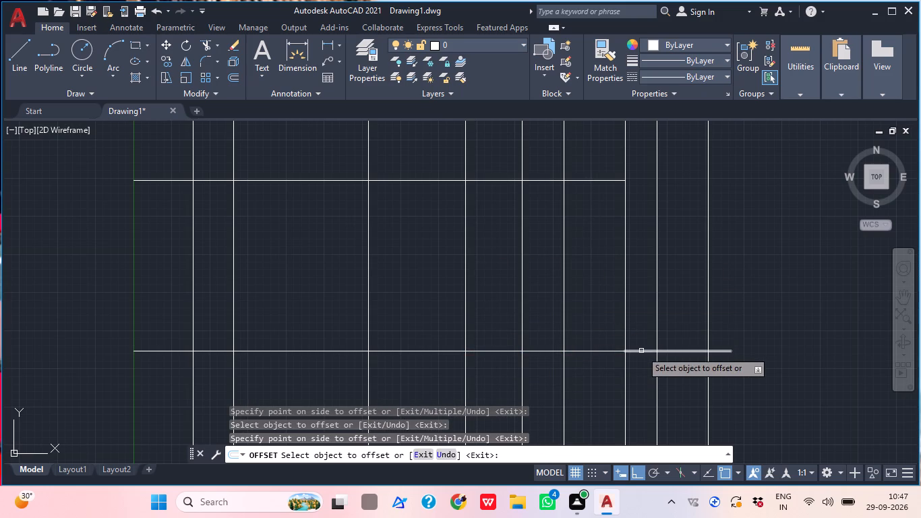
pyautogui.click(641, 351)
pyautogui.click(641, 316)
pyautogui.press('Escape')
pyautogui.scroll(-1, 690, 373)
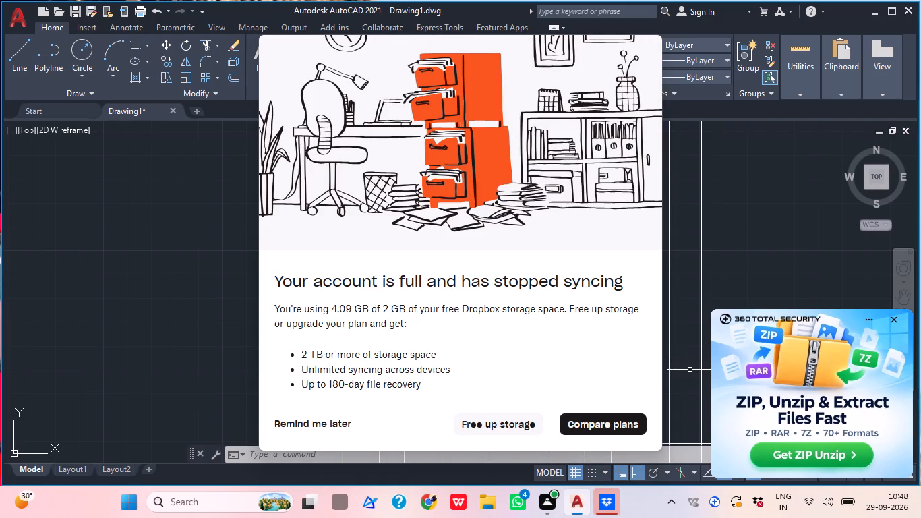
# Dismiss the Dropbox storage notice and close the 360 Total Security advertisement covering the drawing.
pyautogui.click(310, 424)
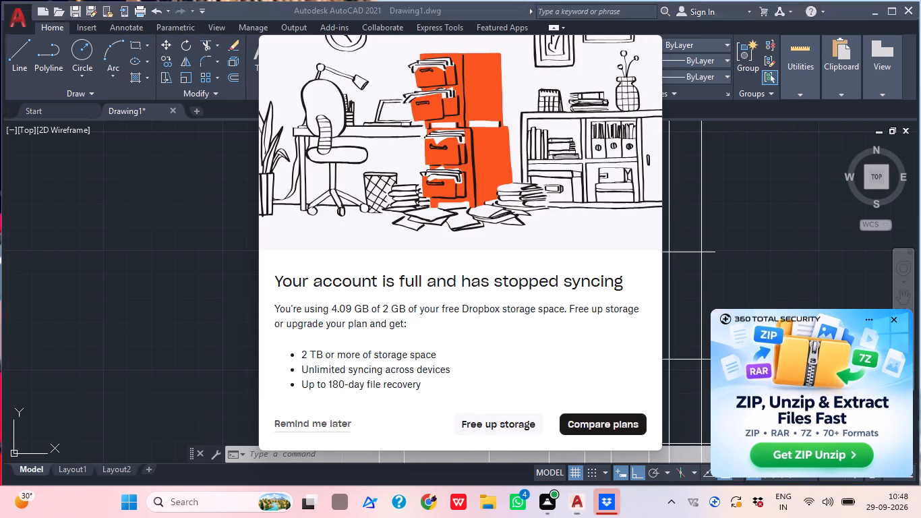
pyautogui.scroll(-1, 369, 405)
pyautogui.moveTo(369, 405); pyautogui.dragTo(302, 405, button='middle')
pyautogui.scroll(1, 416, 328)
pyautogui.moveTo(416, 328); pyautogui.dragTo(376, 308, button='middle')
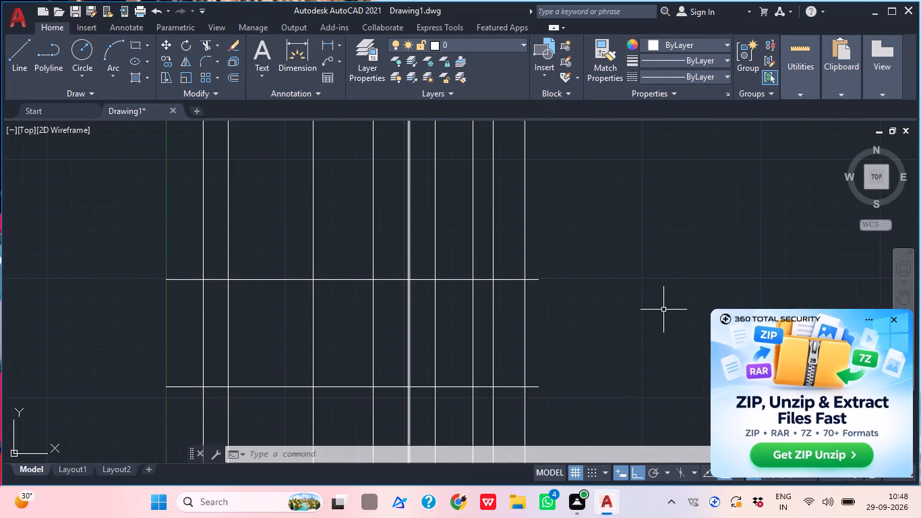
pyautogui.click(895, 316)
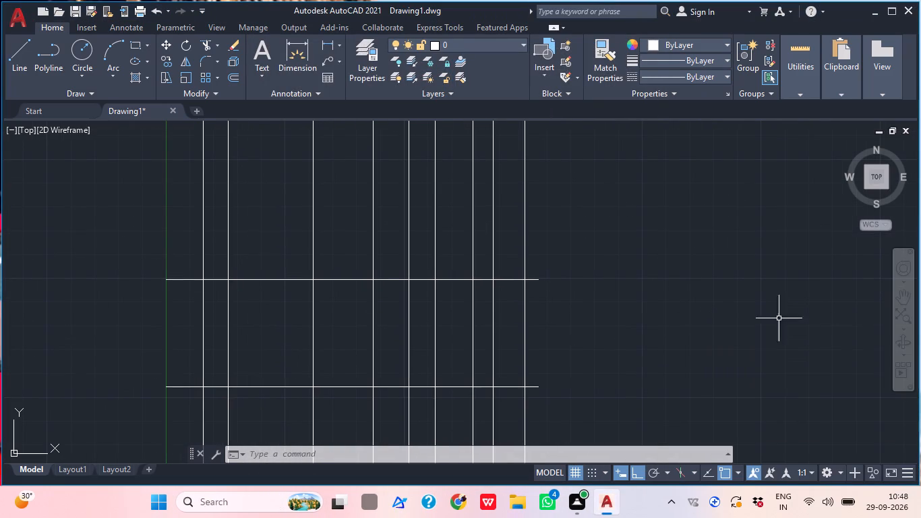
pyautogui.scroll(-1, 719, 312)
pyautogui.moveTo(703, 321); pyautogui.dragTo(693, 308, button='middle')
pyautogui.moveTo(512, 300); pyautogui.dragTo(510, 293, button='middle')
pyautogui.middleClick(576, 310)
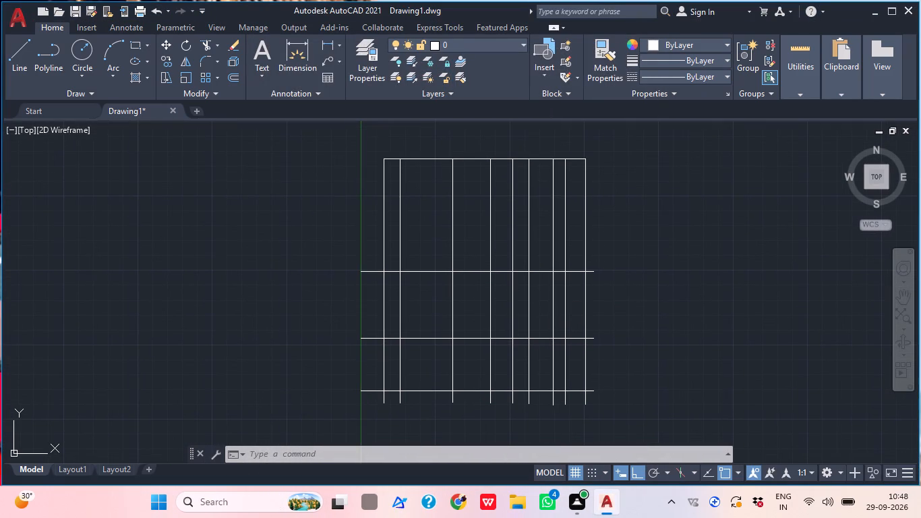
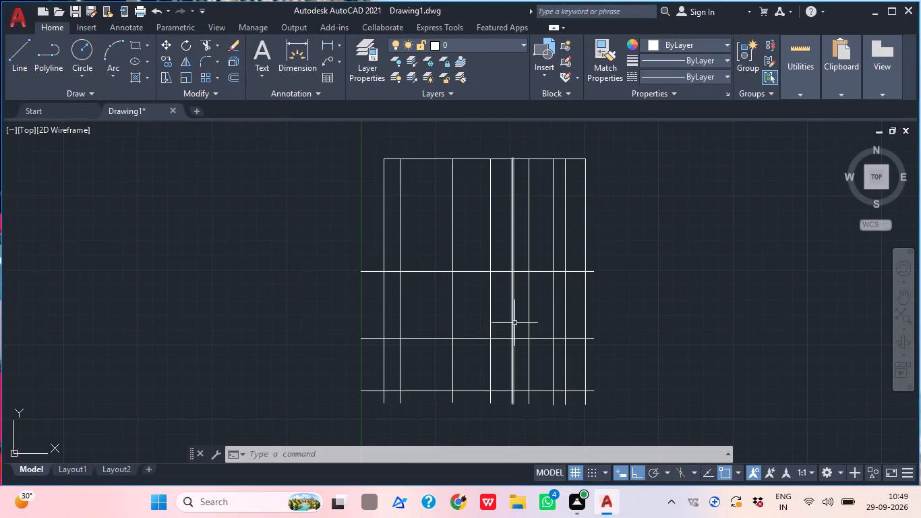
# Offset the uppermost interior horizontal line's two segments between the first and third interior vertical lines upward by 4730.
pyautogui.middleClick(492, 278)
pyautogui.write('o')
pyautogui.press('space')
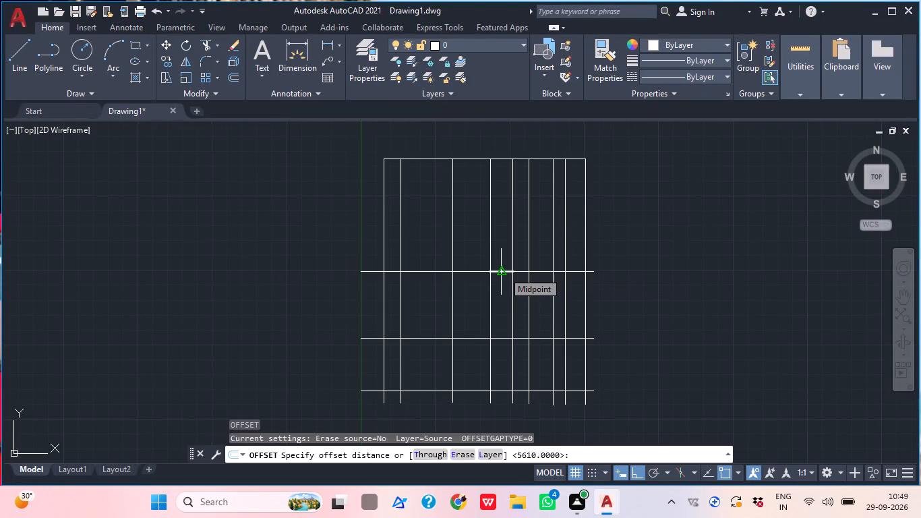
pyautogui.press('4')
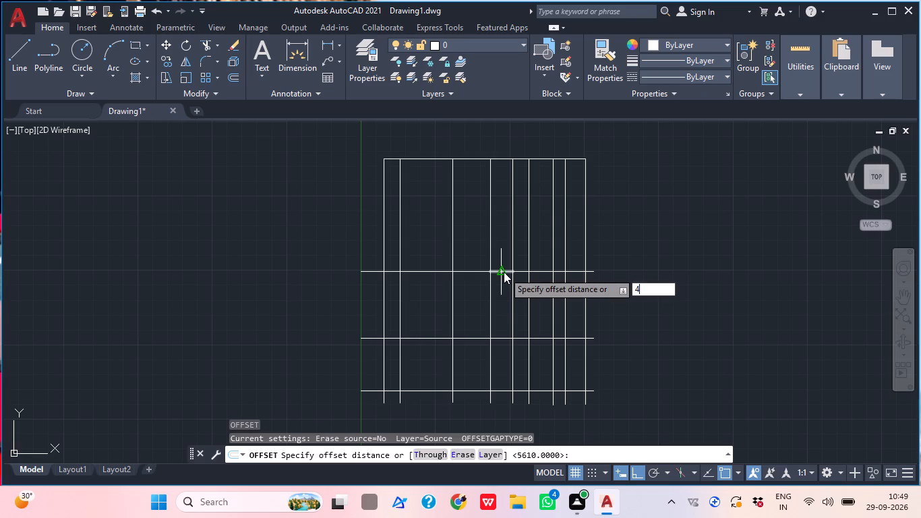
pyautogui.write('730')
pyautogui.press('Return')
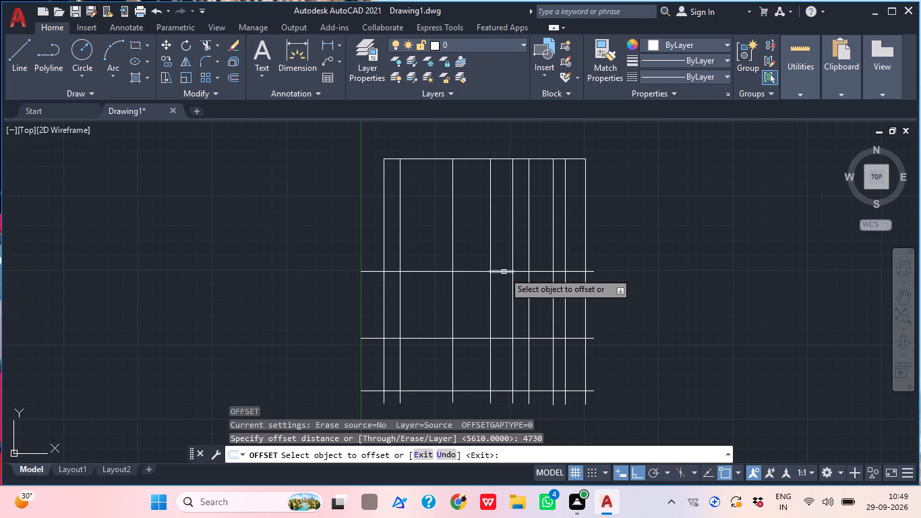
pyautogui.click(436, 274)
pyautogui.click(431, 271)
pyautogui.click(427, 255)
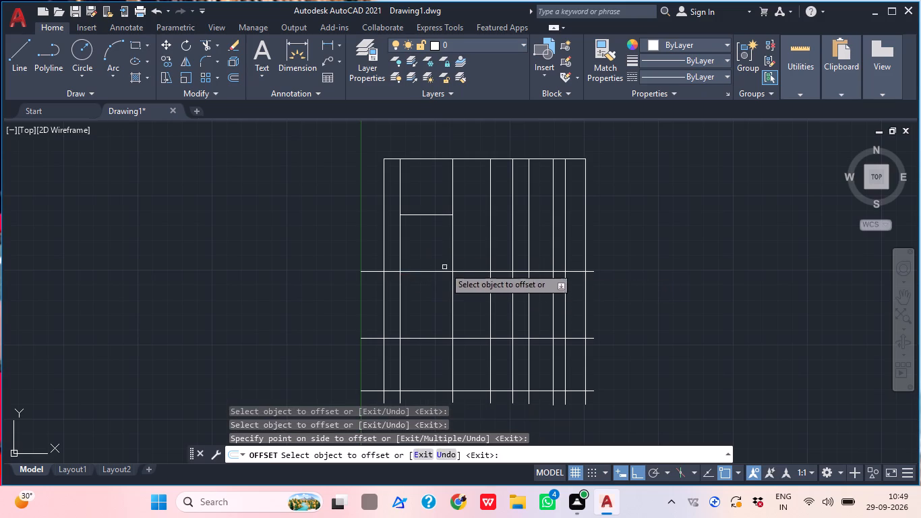
pyautogui.click(471, 271)
pyautogui.click(474, 254)
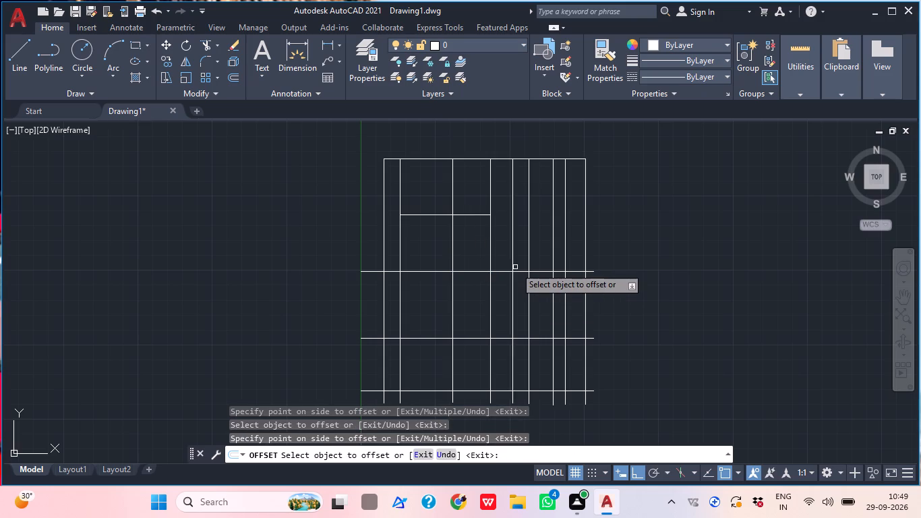
# Offset the same horizontal line's three segments between the third and sixth interior vertical lines upward by 4730.
pyautogui.click(504, 272)
pyautogui.click(502, 255)
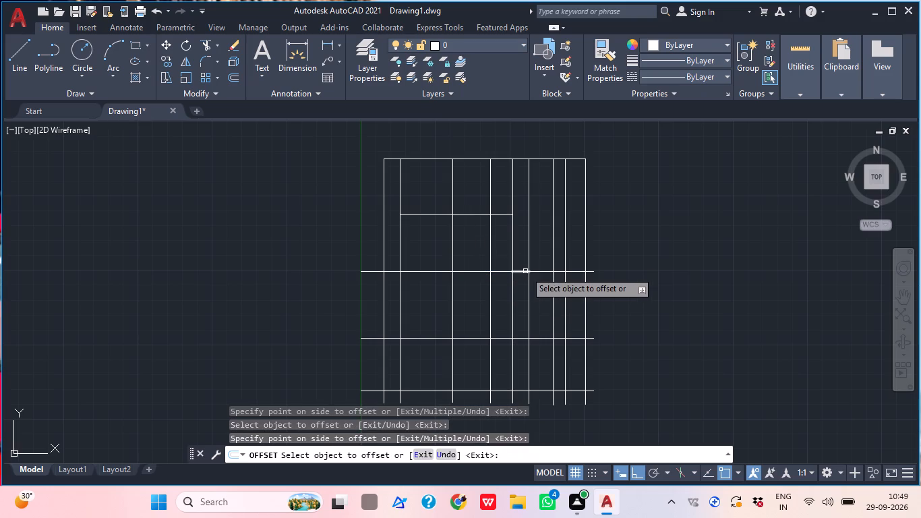
pyautogui.click(519, 271)
pyautogui.click(519, 252)
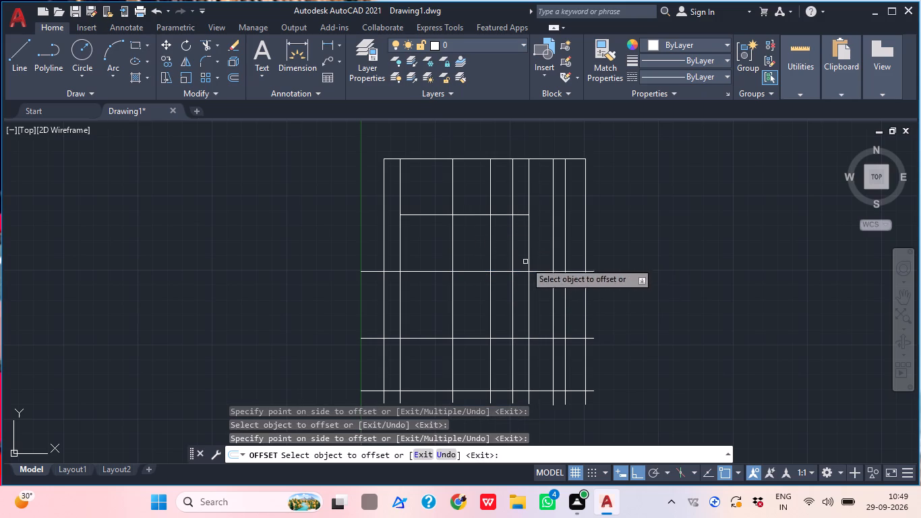
pyautogui.click(541, 272)
pyautogui.click(541, 253)
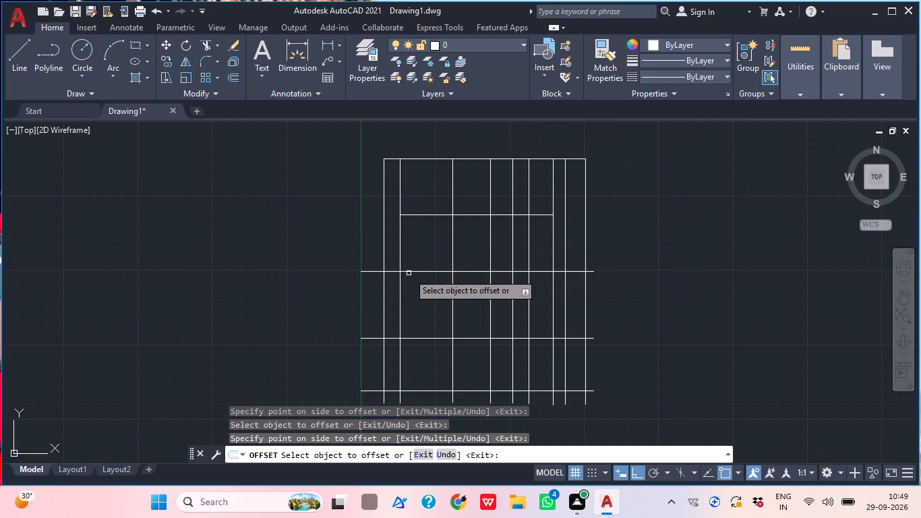
# Offset the same line's two end segments, left of the first and right of the sixth interior vertical line, upward by 4730.
pyautogui.click(378, 273)
pyautogui.moveTo(362, 243); pyautogui.dragTo(369, 248)
pyautogui.scroll(1, 538, 283)
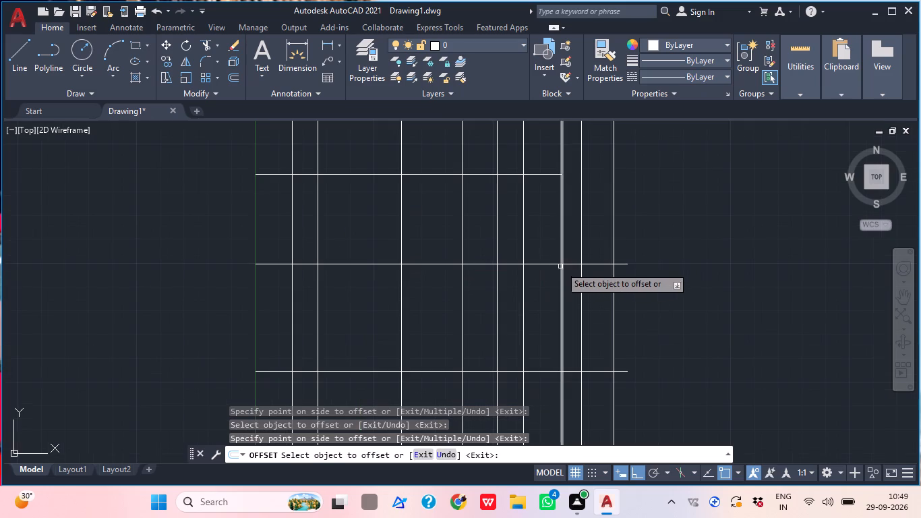
pyautogui.click(567, 265)
pyautogui.click(566, 212)
pyautogui.scroll(-1, 666, 236)
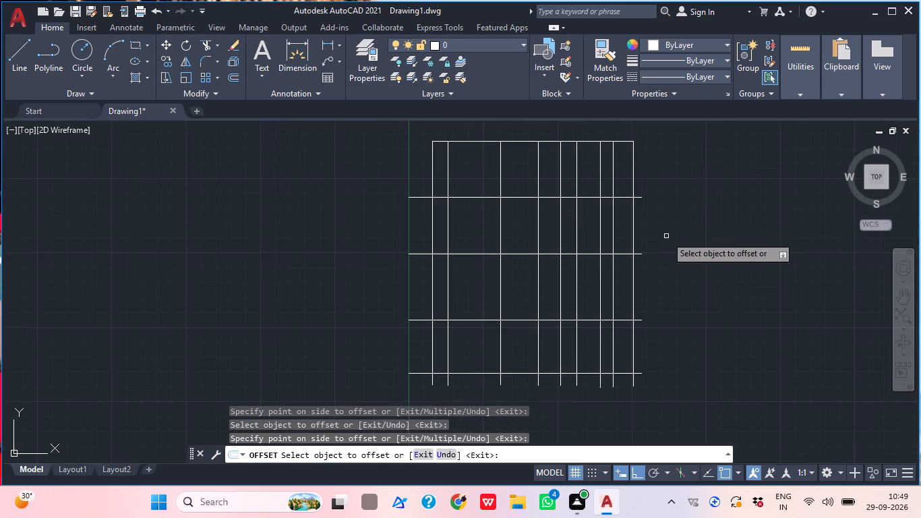
pyautogui.press('Escape')
pyautogui.moveTo(641, 239); pyautogui.dragTo(580, 238, button='middle')
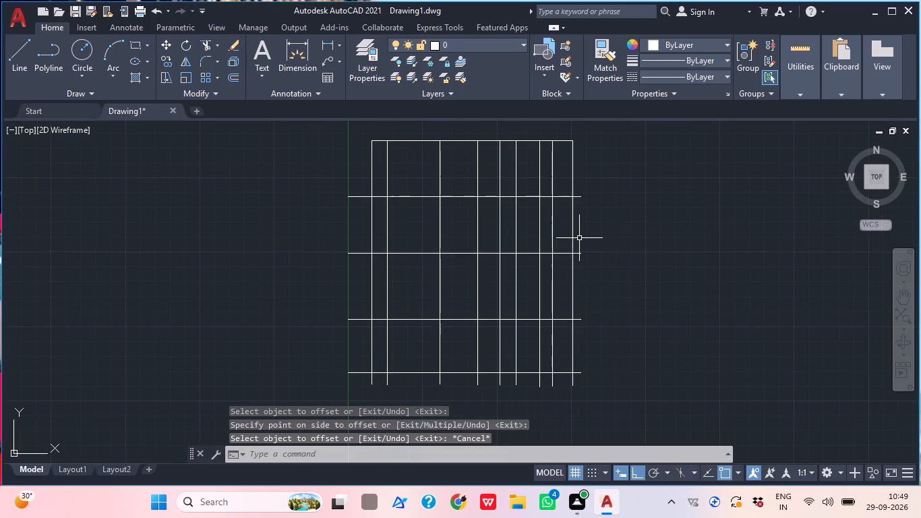
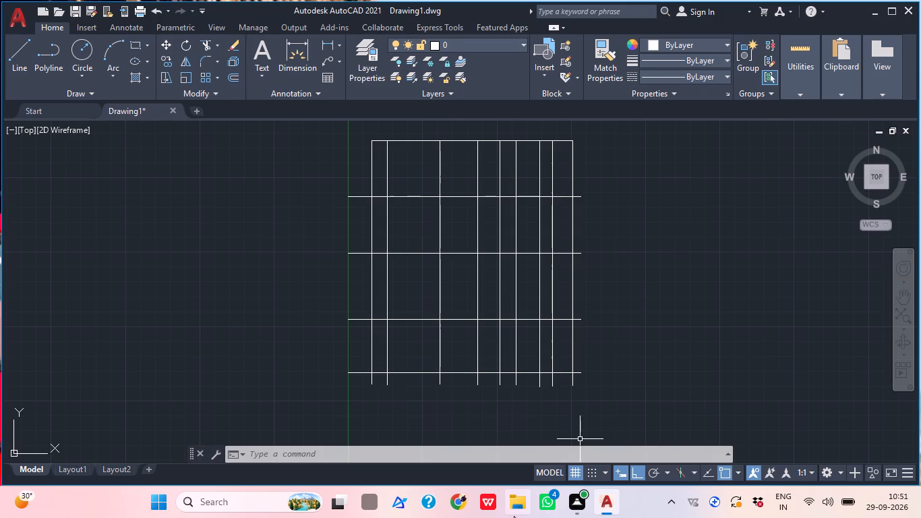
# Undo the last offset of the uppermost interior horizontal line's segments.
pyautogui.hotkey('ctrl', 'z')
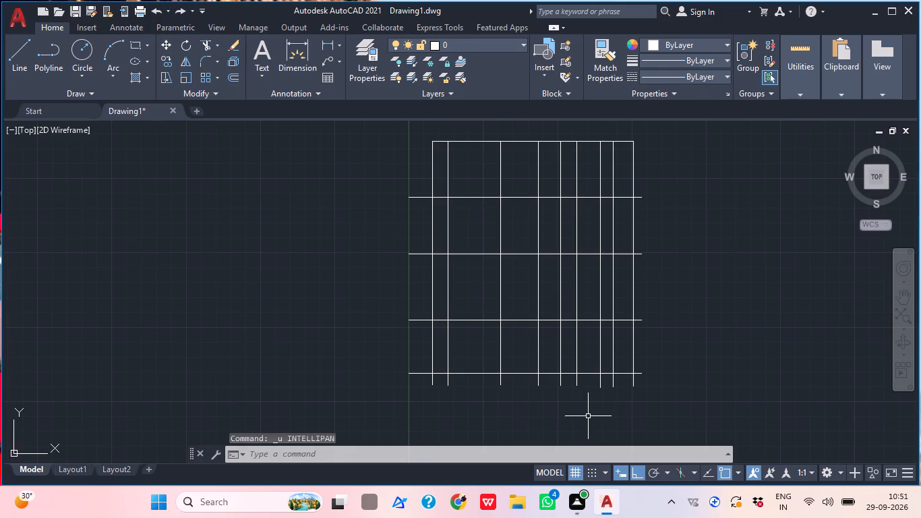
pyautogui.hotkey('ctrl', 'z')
# Offset the uppermost remaining interior horizontal line's two segments between the first and third interior vertical lines upward by 4730.
pyautogui.moveTo(777, 429); pyautogui.dragTo(610, 459, button='middle')
pyautogui.write('o')
pyautogui.press('space')
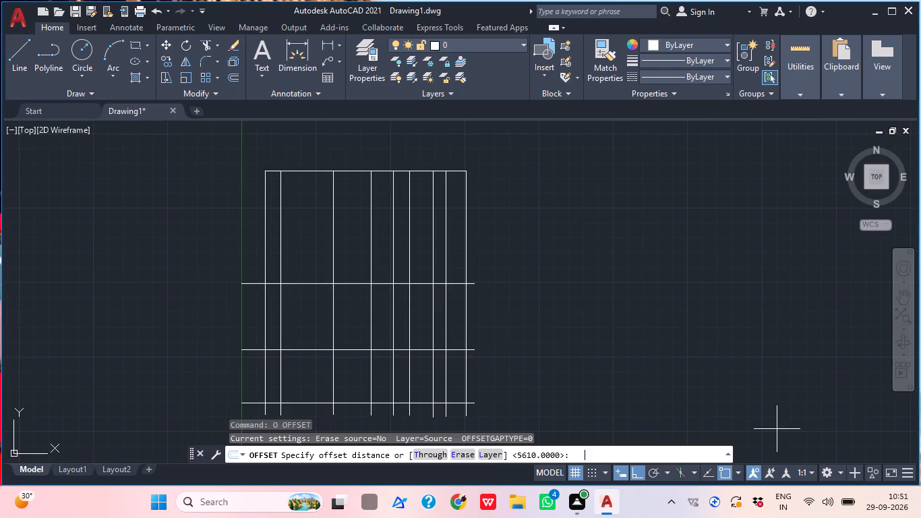
pyautogui.press('4')
pyautogui.press('7')
pyautogui.press('3')
pyautogui.press('0')
pyautogui.press('Return')
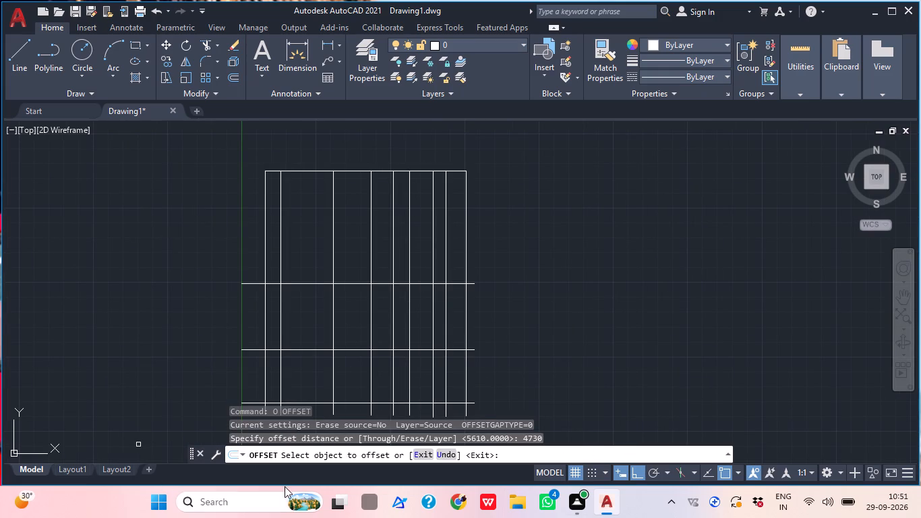
pyautogui.click(309, 283)
pyautogui.click(293, 245)
pyautogui.click(353, 282)
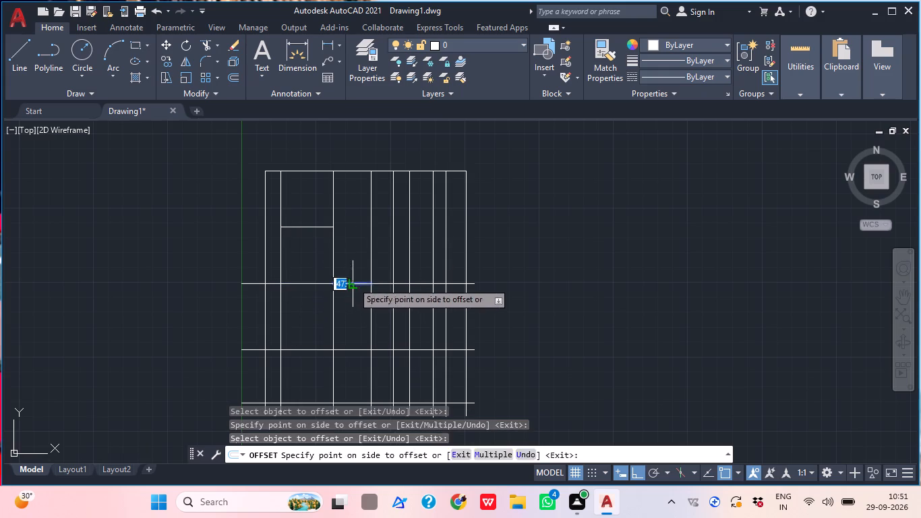
pyautogui.moveTo(352, 223); pyautogui.dragTo(355, 229)
# Offset the same horizontal line's three segments between the third and sixth interior vertical lines upward by 4730.
pyautogui.click(382, 284)
pyautogui.click(376, 231)
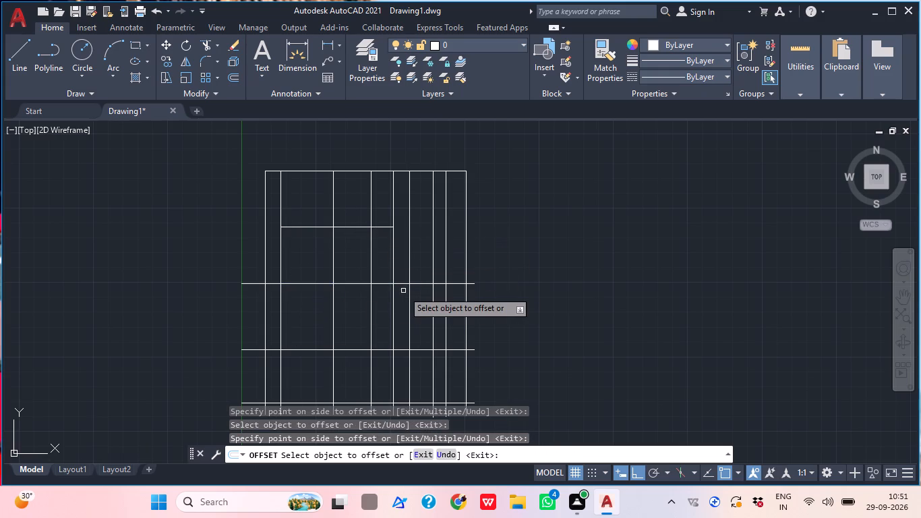
pyautogui.click(402, 283)
pyautogui.click(398, 269)
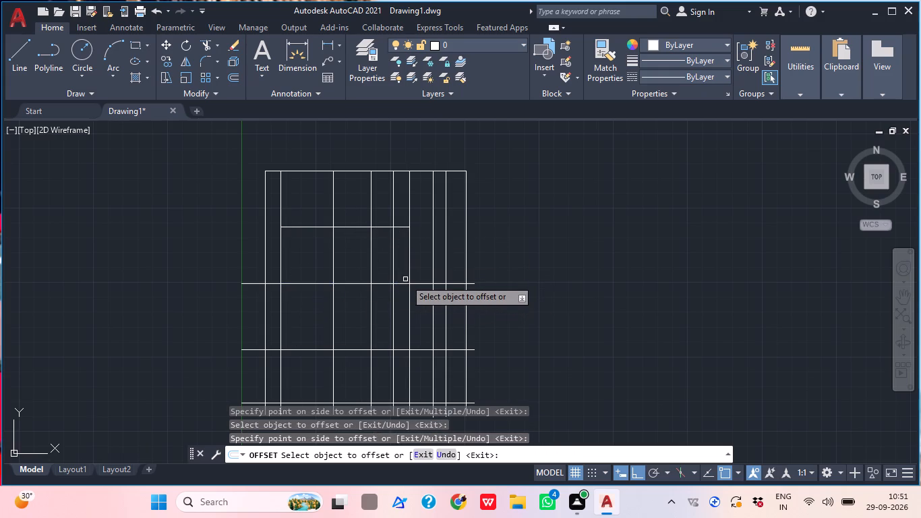
pyautogui.click(423, 286)
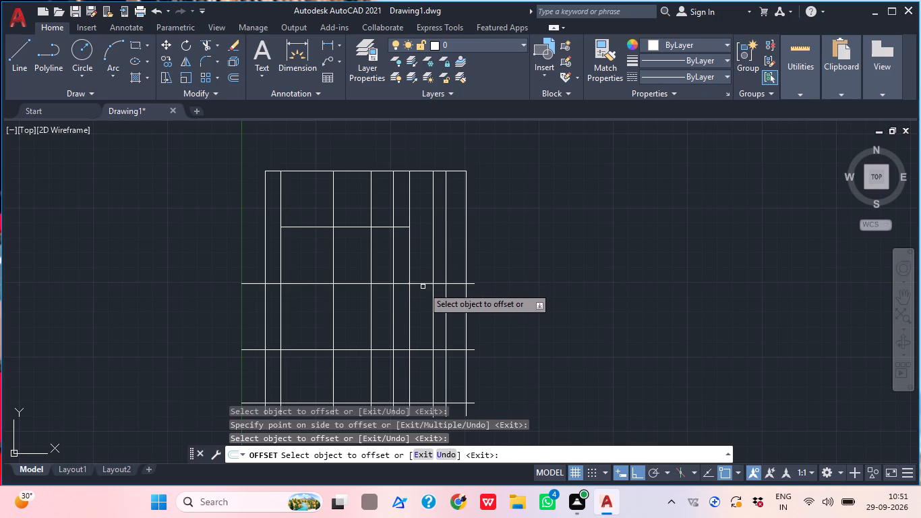
pyautogui.click(423, 285)
pyautogui.click(419, 269)
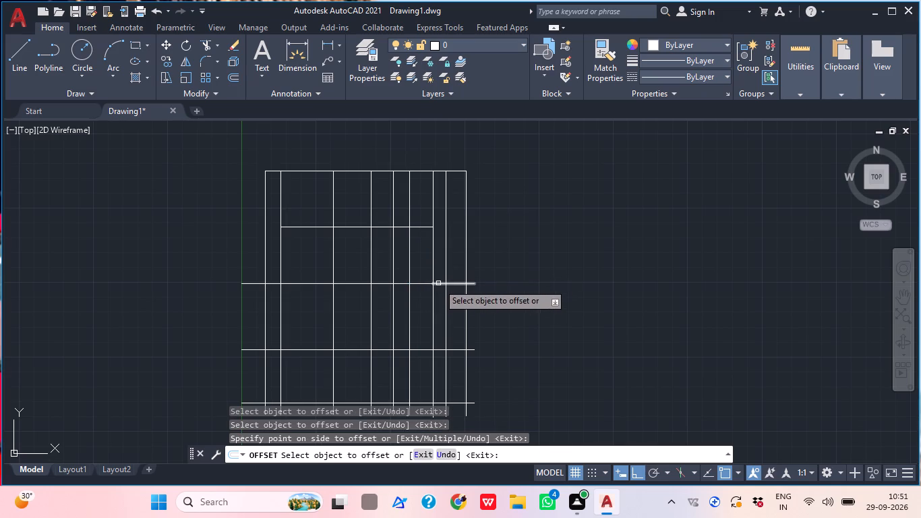
# Offset the same line's end segments, left of the first and right of the sixth interior vertical line, upward by 4730.
pyautogui.click(438, 283)
pyautogui.click(440, 269)
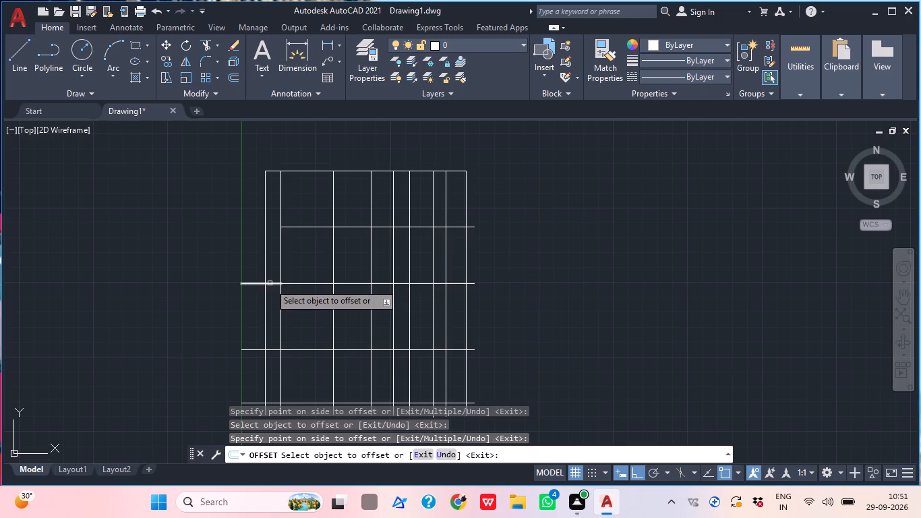
pyautogui.click(270, 283)
pyautogui.click(266, 264)
pyautogui.click(245, 285)
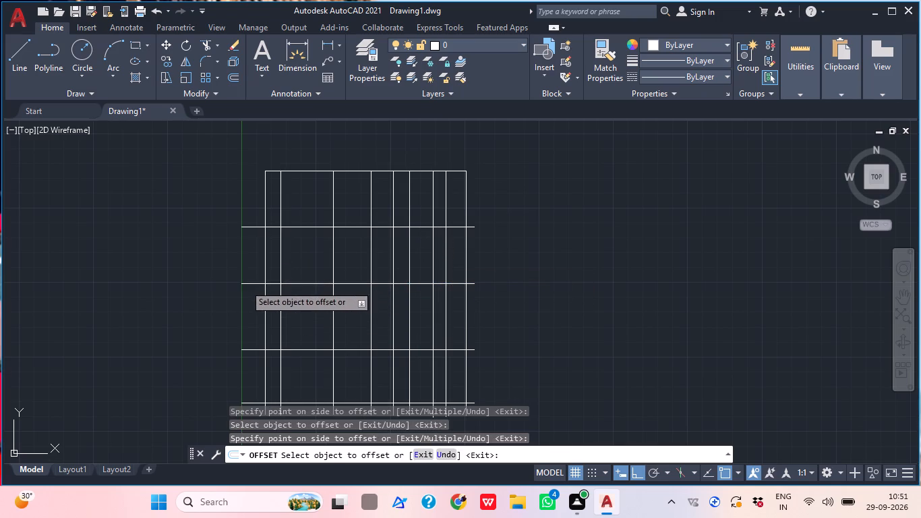
pyautogui.click(235, 250)
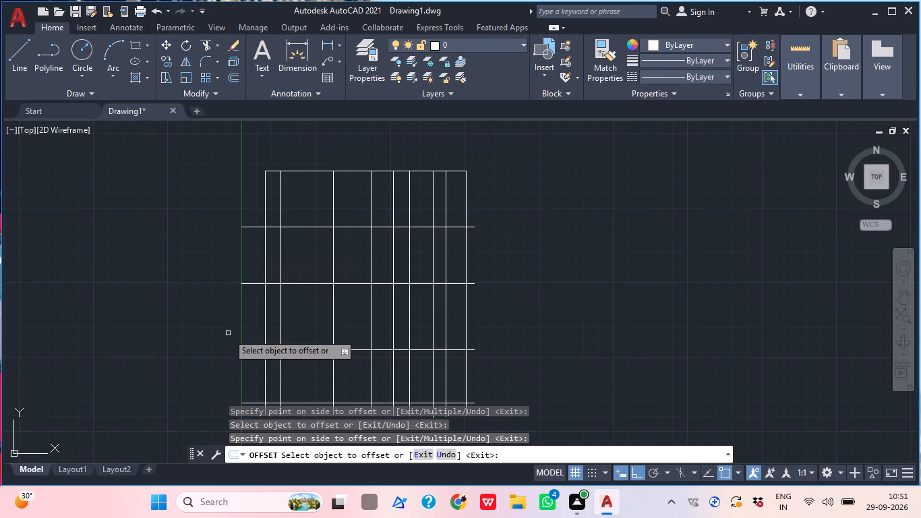
pyautogui.press('Escape')
pyautogui.scroll(-2, 587, 286)
pyautogui.moveTo(562, 284); pyautogui.dragTo(427, 267, button='middle')
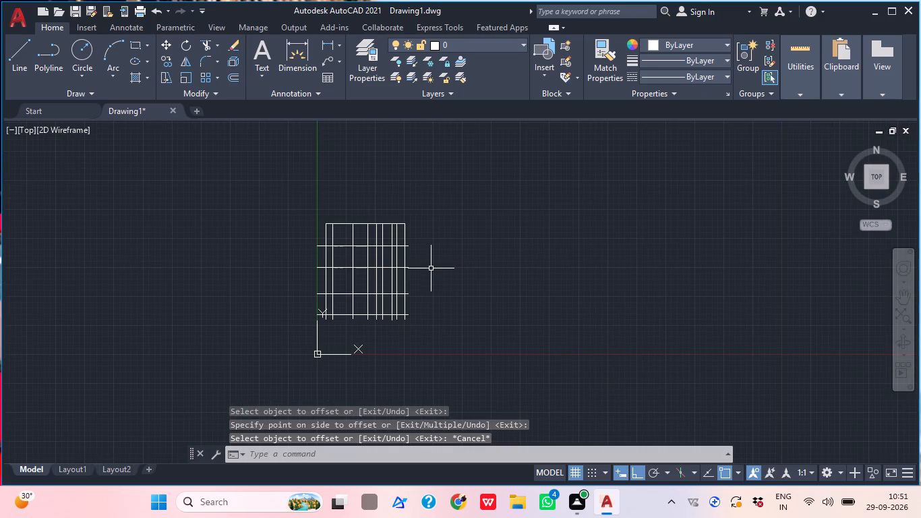
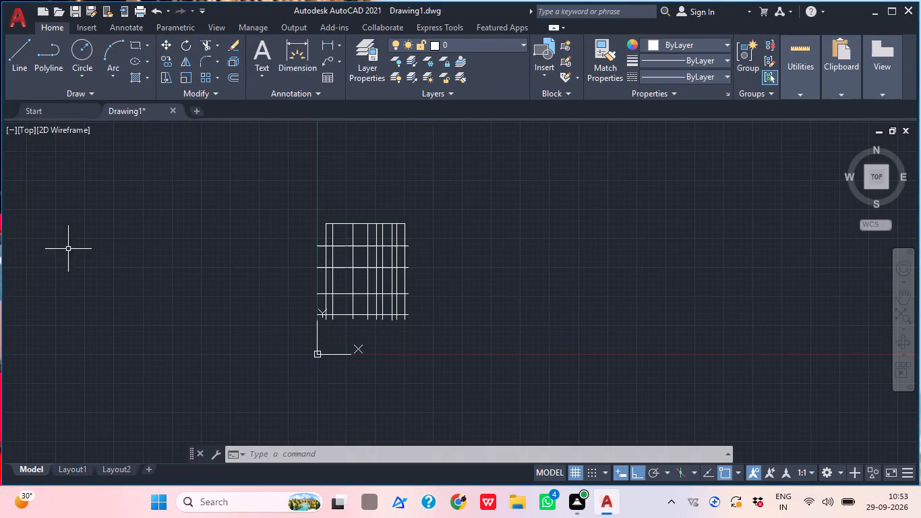
# Erase the uppermost interior horizontal line's segments that lie left of the second interior vertical line.
pyautogui.scroll(2, 405, 277)
pyautogui.moveTo(289, 280); pyautogui.dragTo(386, 343, button='middle')
pyautogui.click(346, 299)
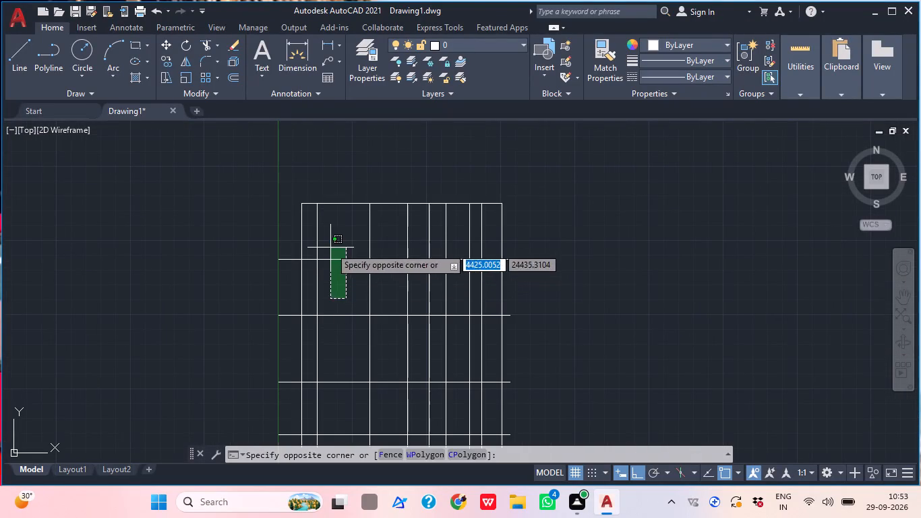
pyautogui.click(330, 248)
pyautogui.press('Delete')
pyautogui.scroll(2, 323, 282)
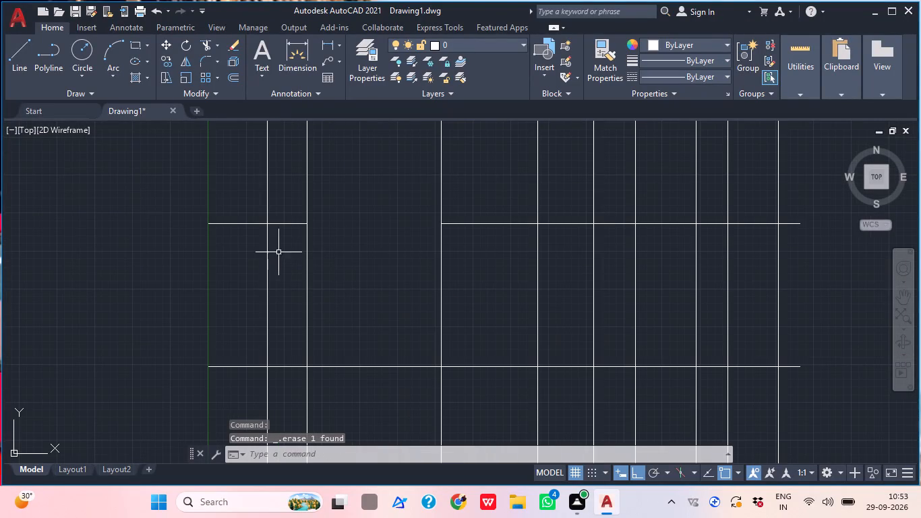
pyautogui.click(278, 252)
pyautogui.click(280, 207)
pyautogui.click(248, 235)
pyautogui.click(205, 210)
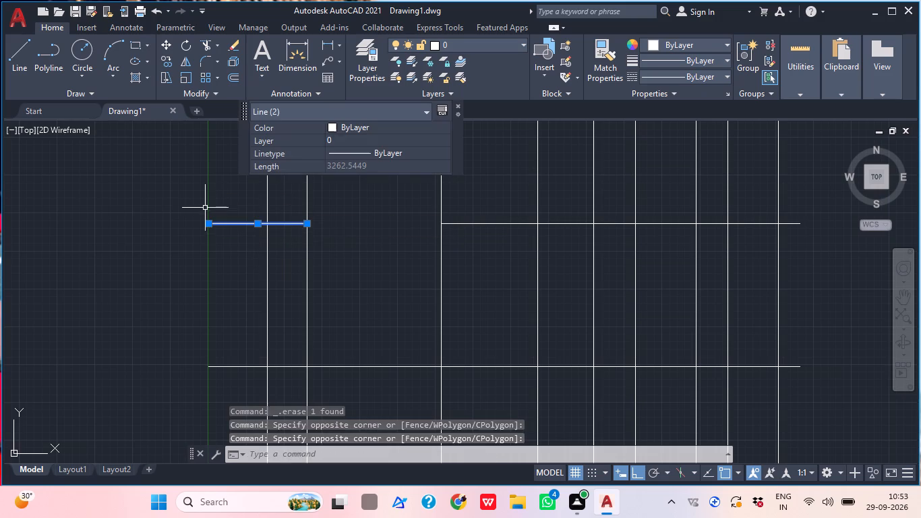
pyautogui.press('Delete')
# Erase the same horizontal line's five remaining segments, from the second interior vertical line to its right end.
pyautogui.scroll(-2, 261, 230)
pyautogui.moveTo(285, 261); pyautogui.dragTo(207, 279, button='middle')
pyautogui.scroll(1, 263, 258)
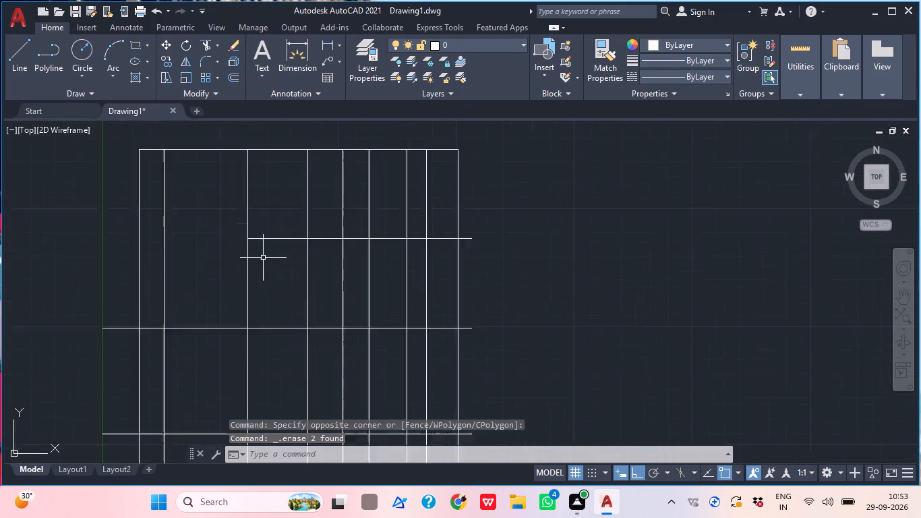
pyautogui.scroll(1, 263, 258)
pyautogui.click(274, 254)
pyautogui.click(264, 223)
pyautogui.click(355, 235)
pyautogui.click(348, 218)
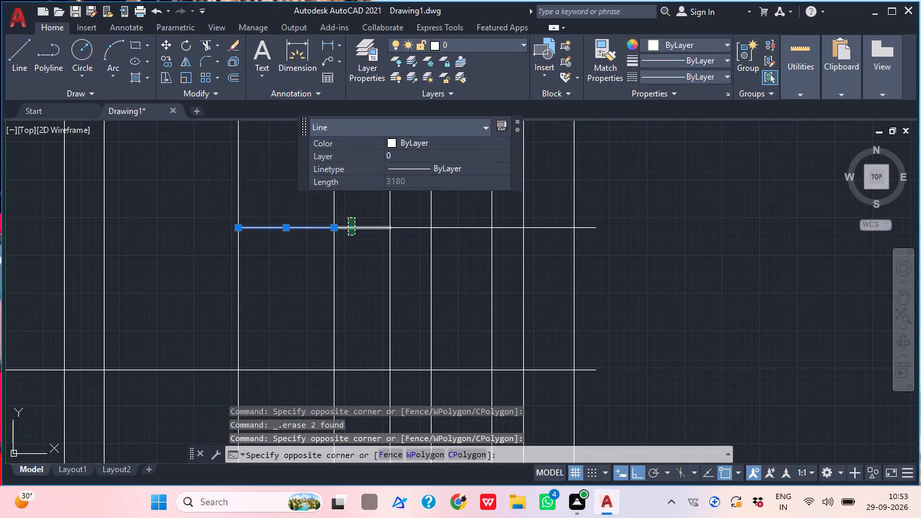
pyautogui.click(416, 228)
pyautogui.click(481, 236)
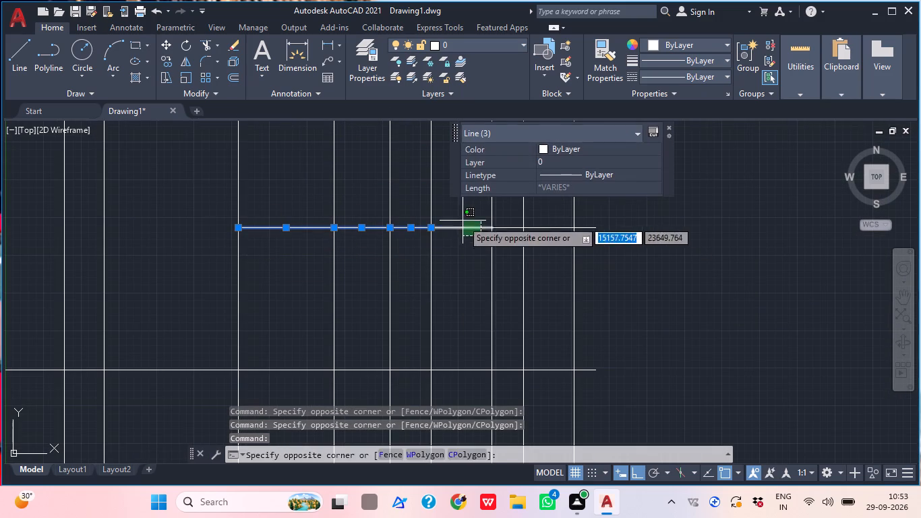
pyautogui.click(463, 221)
pyautogui.click(506, 229)
pyautogui.press('Delete')
pyautogui.scroll(-1, 494, 234)
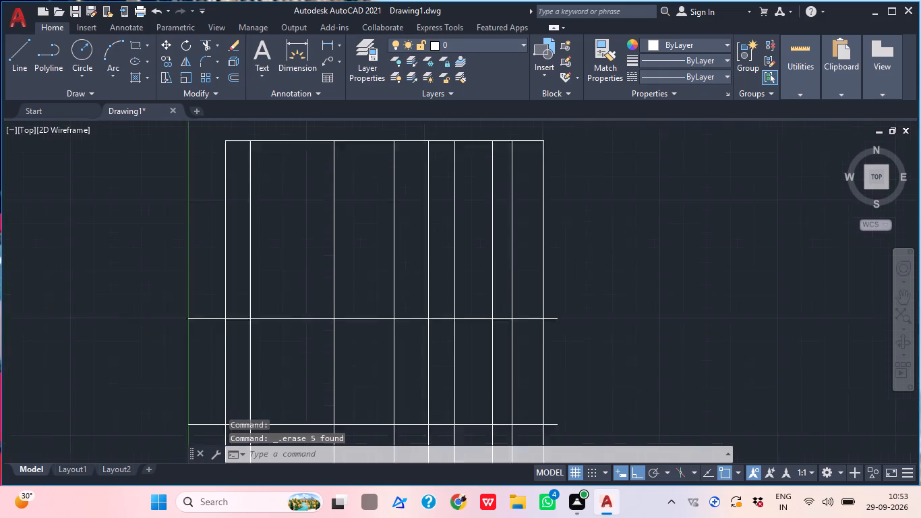
pyautogui.scroll(-1, 494, 234)
pyautogui.moveTo(455, 273); pyautogui.dragTo(355, 258, button='middle')
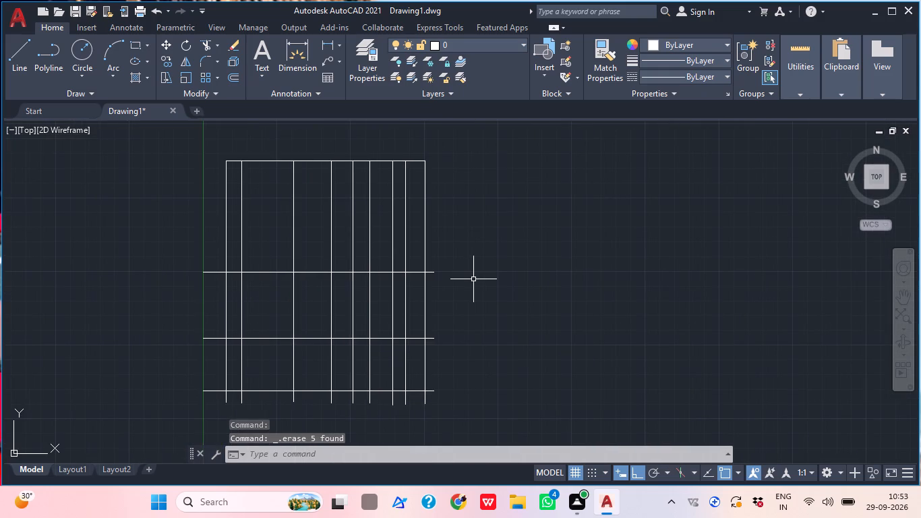
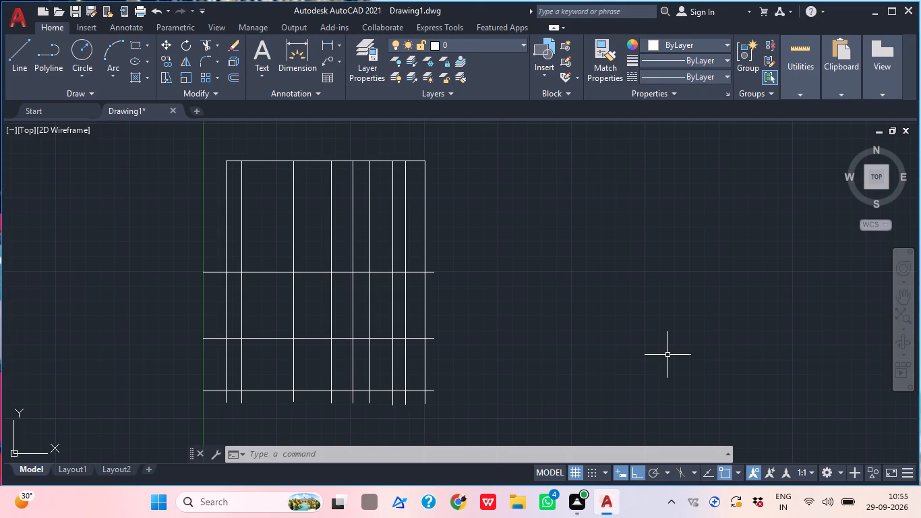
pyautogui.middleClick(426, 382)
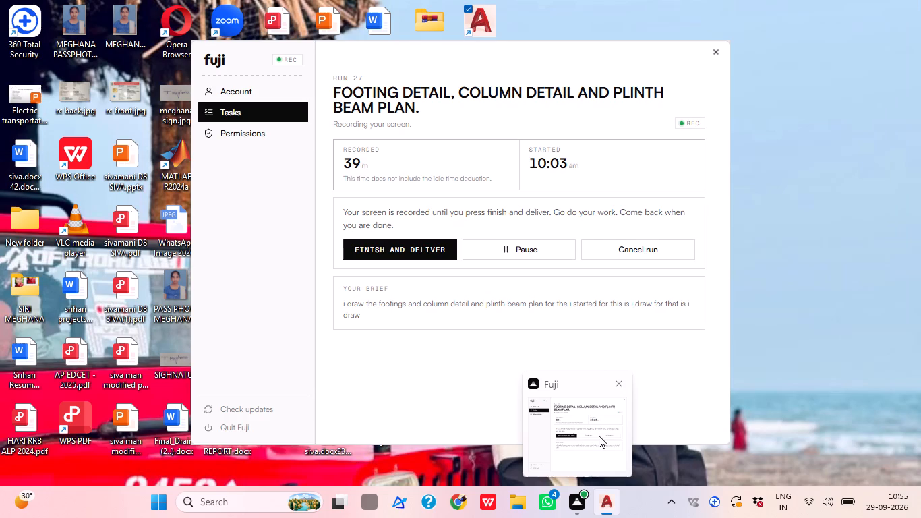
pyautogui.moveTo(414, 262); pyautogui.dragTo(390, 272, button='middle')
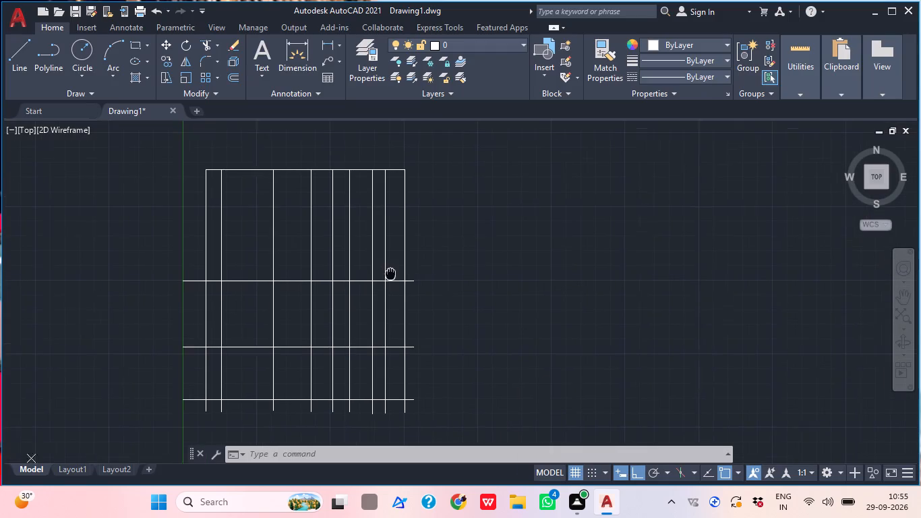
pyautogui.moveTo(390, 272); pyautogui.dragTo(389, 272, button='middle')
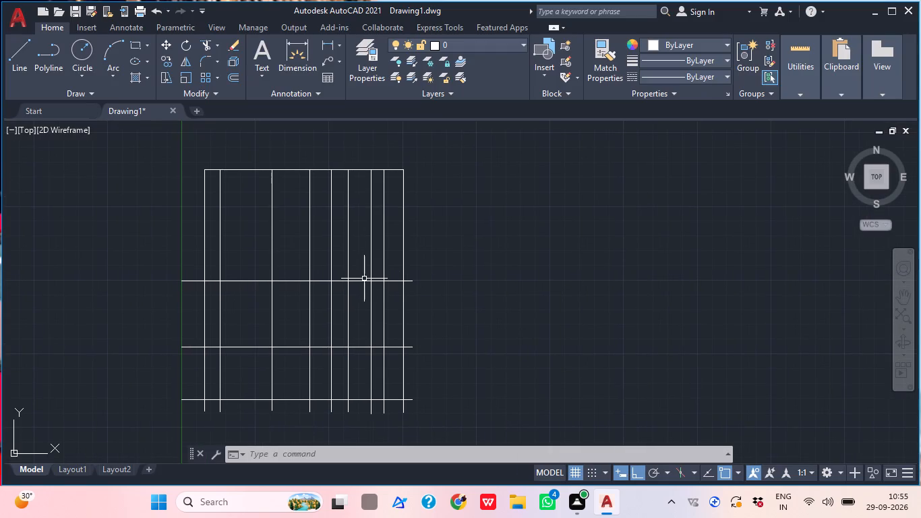
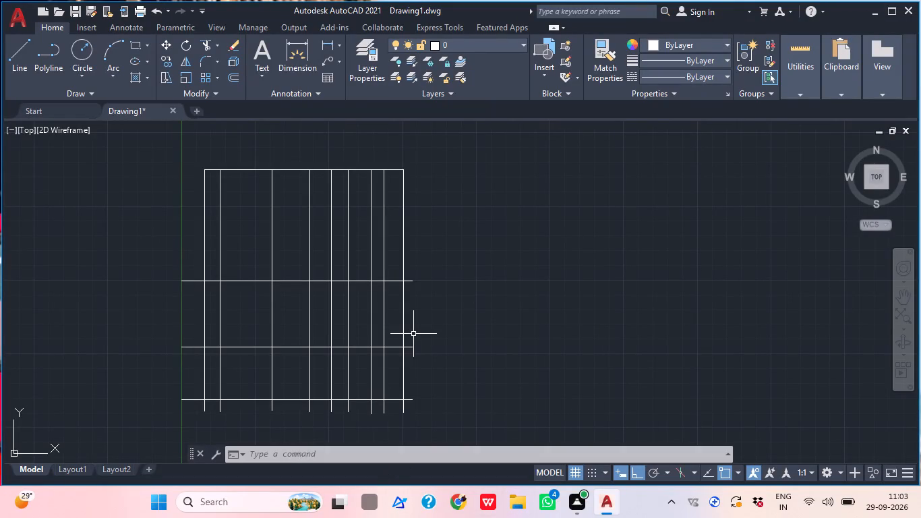
# Offset the two leftmost segments of the uppermost horizontal grid line below the top edge upward by 4730.
pyautogui.scroll(2, 415, 335)
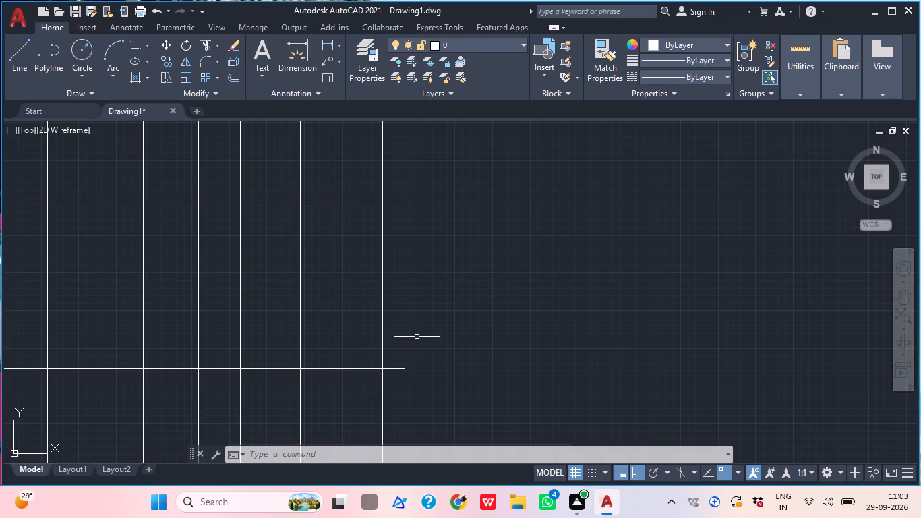
pyautogui.scroll(-1, 437, 306)
pyautogui.moveTo(440, 325); pyautogui.dragTo(446, 341, button='middle')
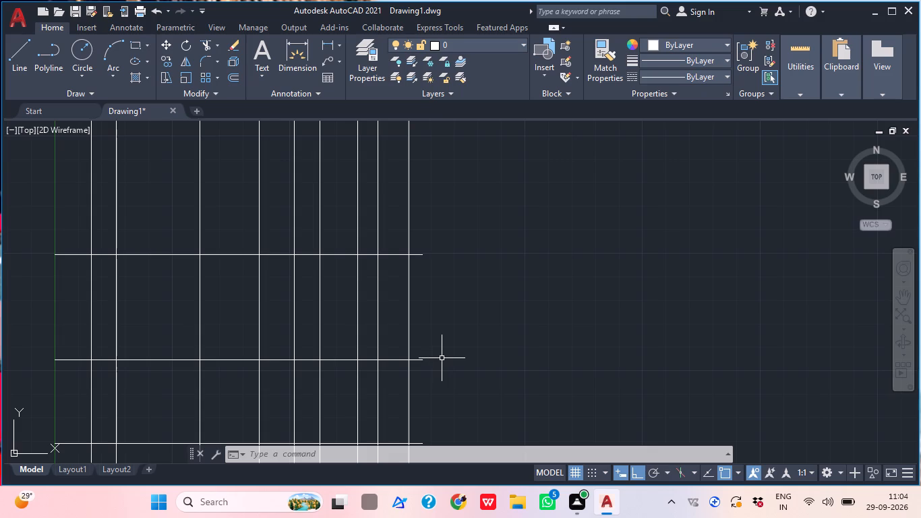
pyautogui.scroll(-3, 438, 354)
pyautogui.moveTo(429, 345); pyautogui.dragTo(429, 314, button='middle')
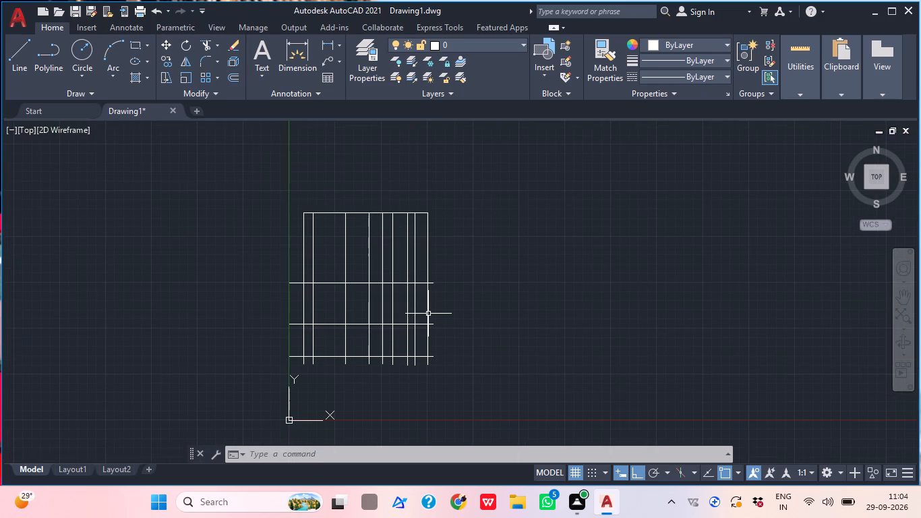
pyautogui.moveTo(407, 295); pyautogui.dragTo(405, 351, button='middle')
pyautogui.press('o')
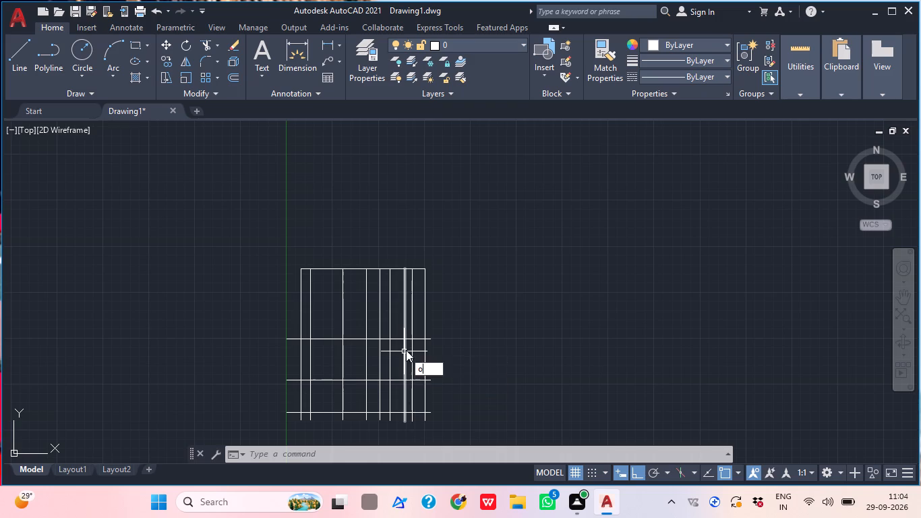
pyautogui.press('Return')
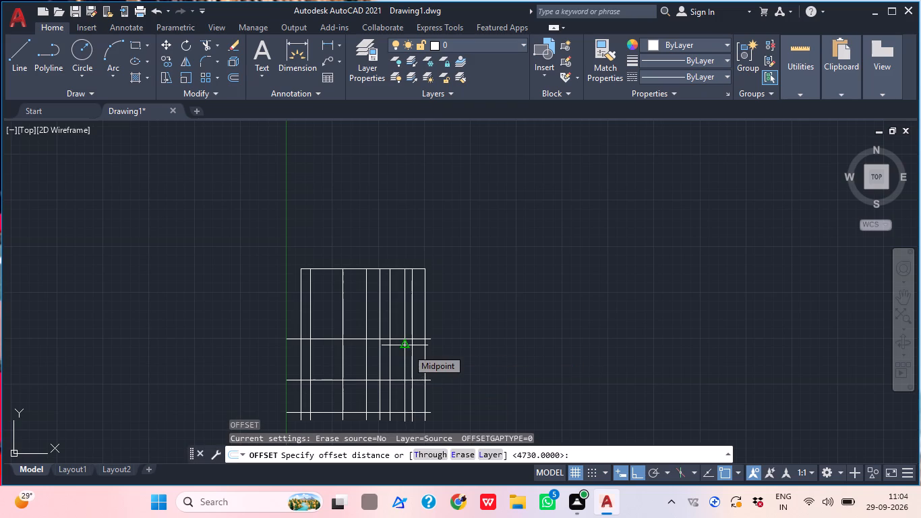
pyautogui.press('4')
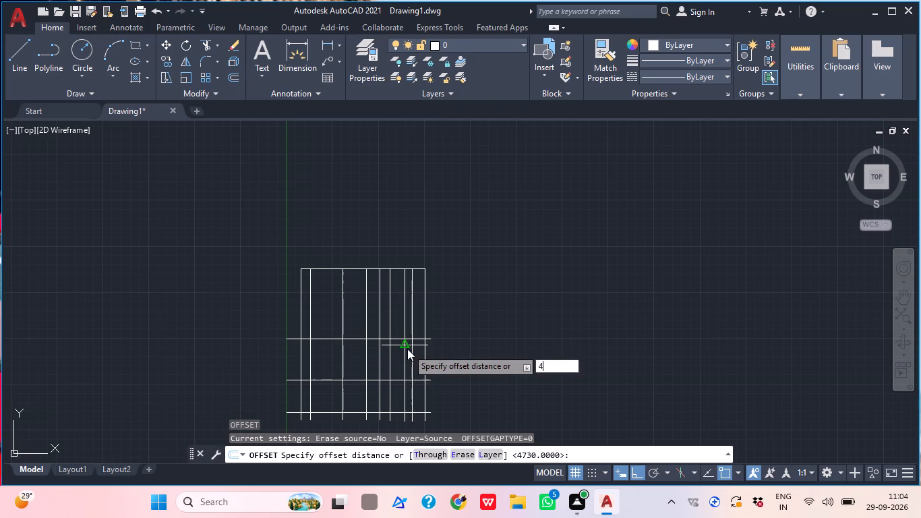
pyautogui.press('7')
pyautogui.press('3')
pyautogui.press('0')
pyautogui.press('Return')
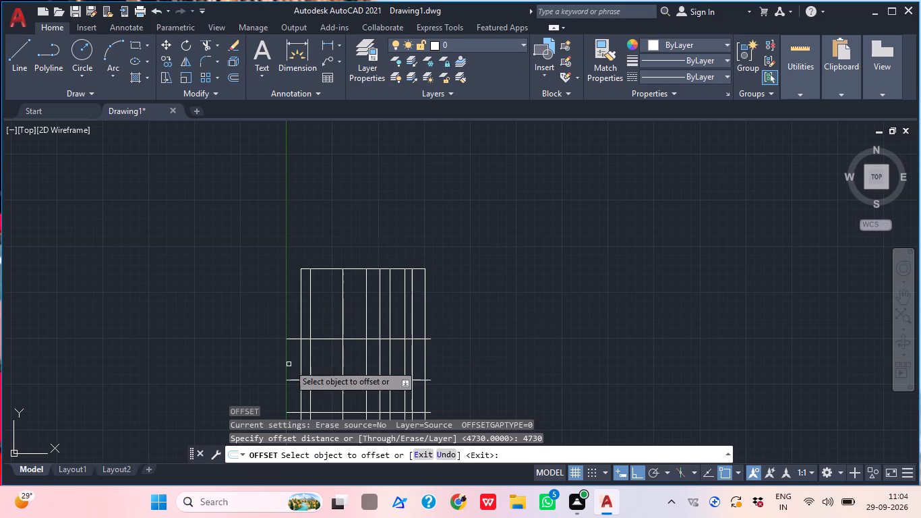
pyautogui.scroll(5, 303, 328)
pyautogui.scroll(-1, 346, 362)
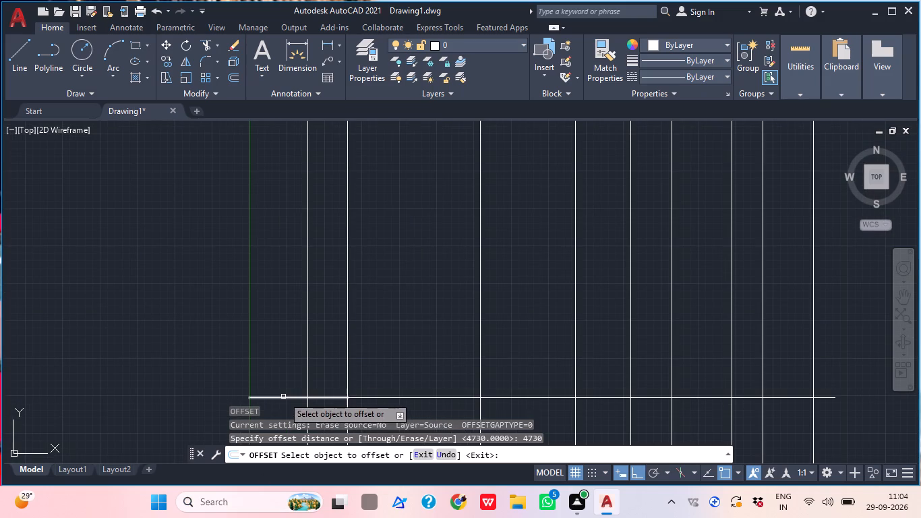
pyautogui.click(283, 397)
pyautogui.moveTo(272, 301); pyautogui.dragTo(278, 304)
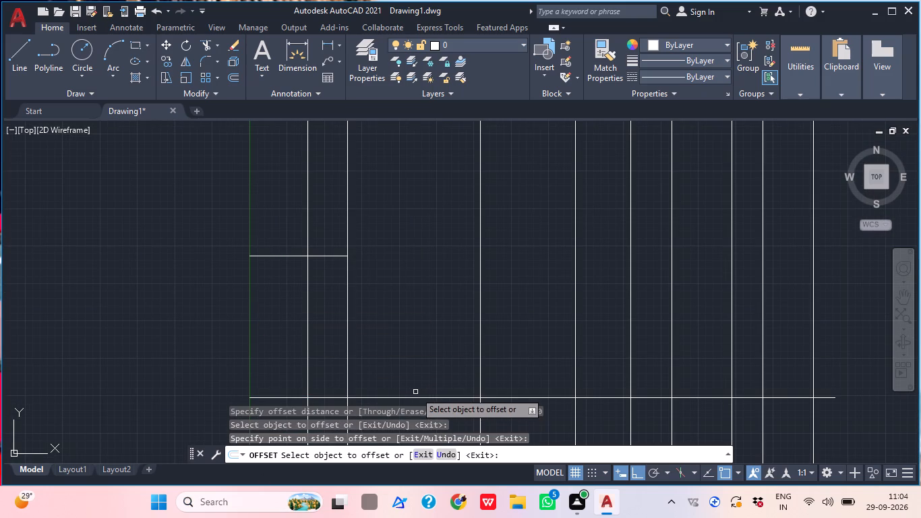
pyautogui.click(415, 398)
pyautogui.click(398, 310)
# Offset the remaining segments of that horizontal grid line upward by 4730, through the end past the rightmost vertical.
pyautogui.moveTo(458, 326); pyautogui.dragTo(266, 299, button='middle')
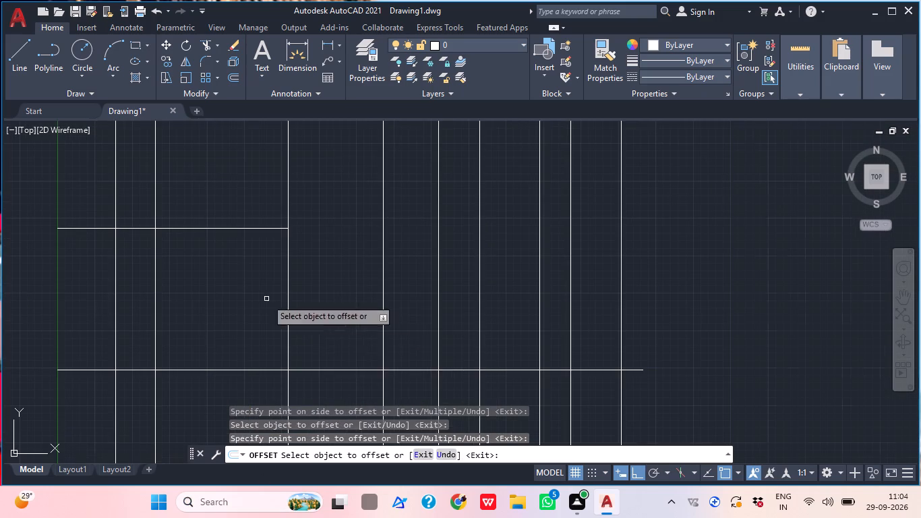
pyautogui.click(348, 369)
pyautogui.click(347, 314)
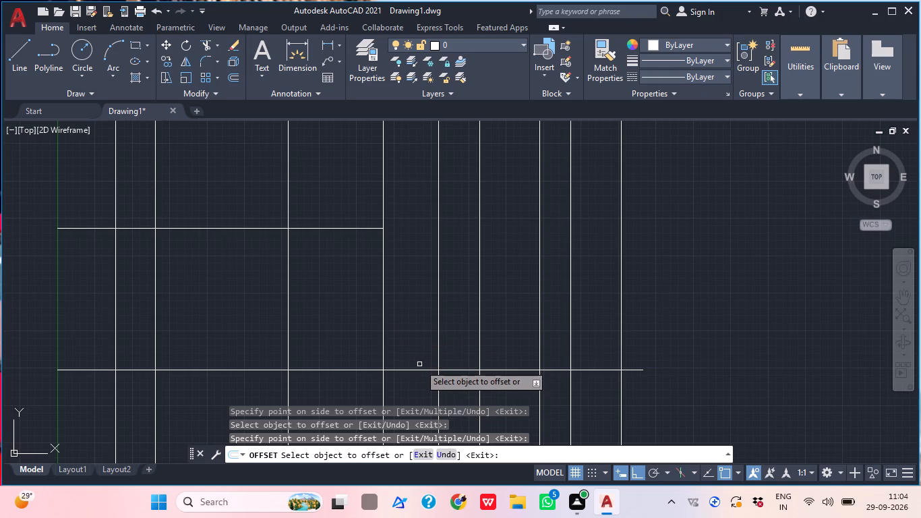
pyautogui.click(417, 370)
pyautogui.click(412, 330)
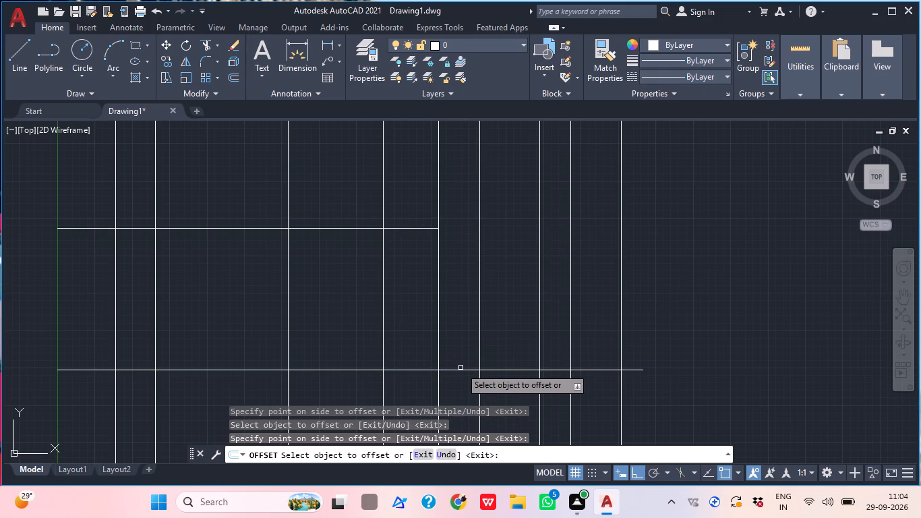
pyautogui.click(460, 370)
pyautogui.click(459, 332)
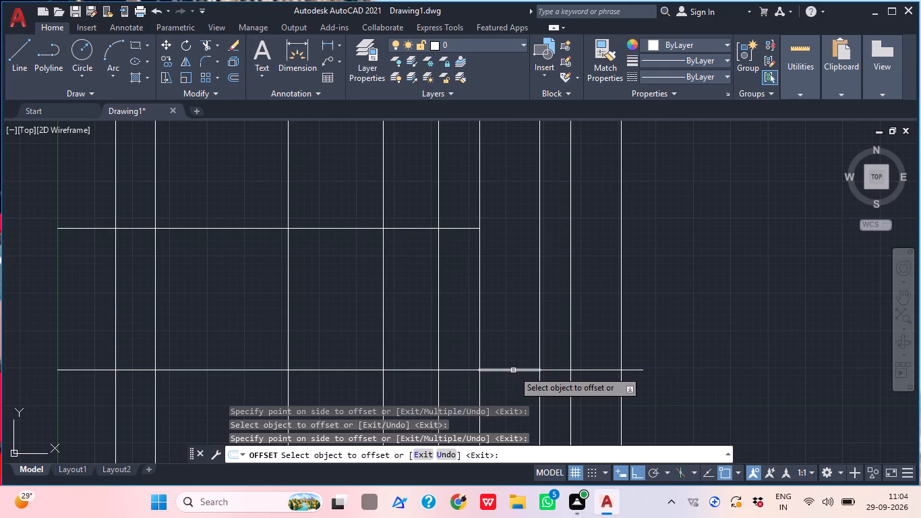
pyautogui.click(513, 370)
pyautogui.click(510, 335)
pyautogui.click(563, 372)
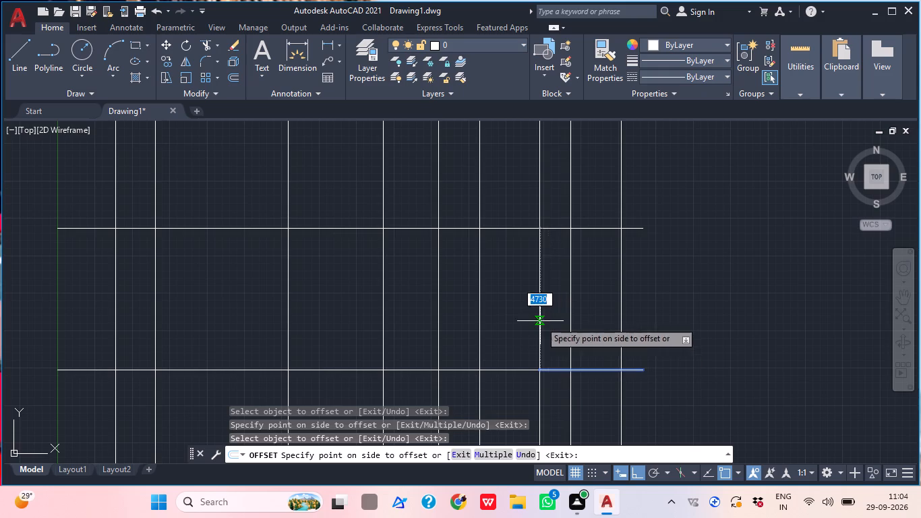
pyautogui.click(540, 321)
pyautogui.moveTo(566, 324); pyautogui.dragTo(481, 329, button='middle')
pyautogui.press('Escape')
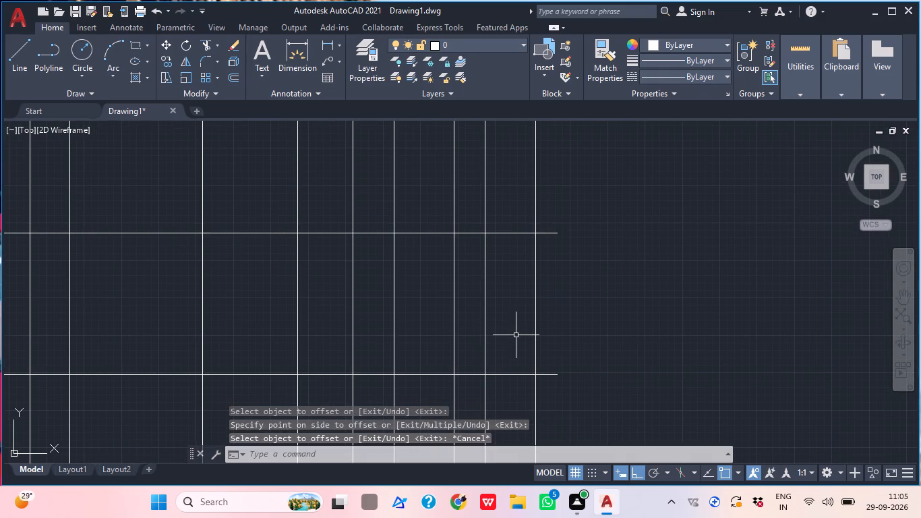
# Examine the whole grid and the bay at its upper-left corner.
pyautogui.moveTo(569, 350); pyautogui.dragTo(463, 350, button='middle')
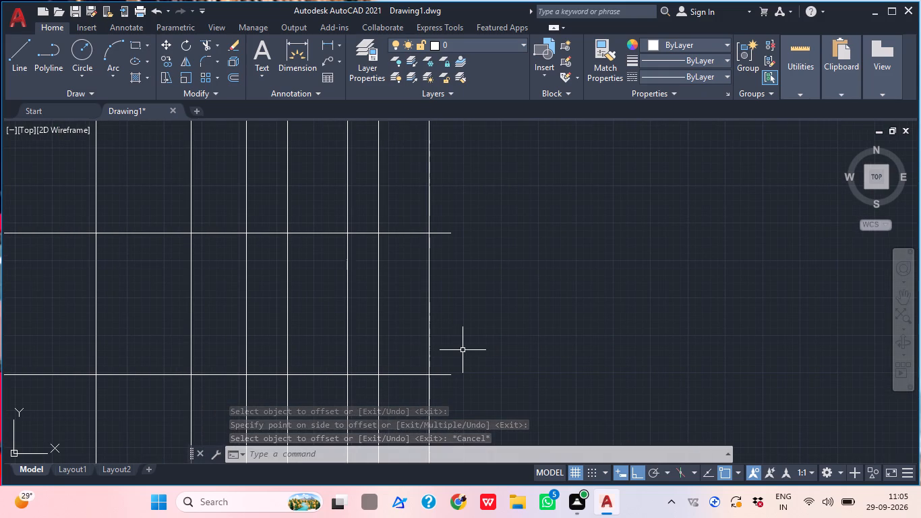
pyautogui.scroll(-1, 410, 356)
pyautogui.scroll(-1, 221, 304)
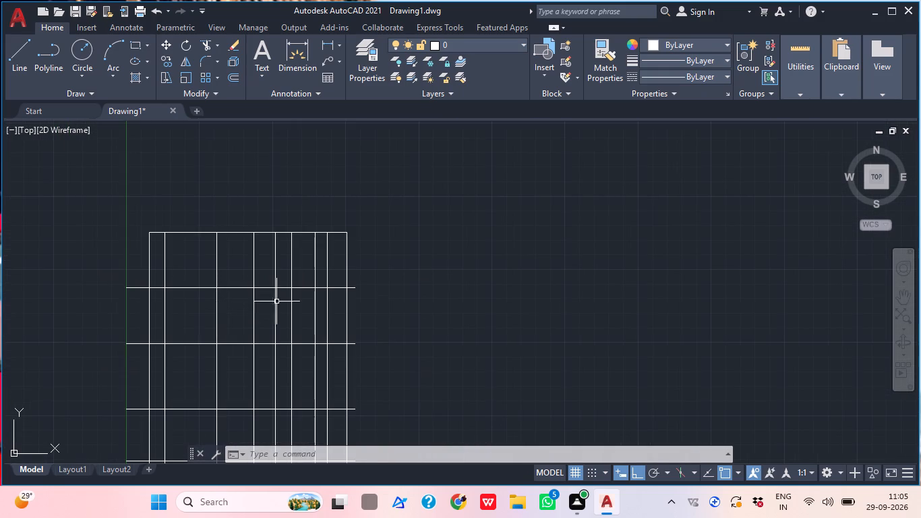
pyautogui.moveTo(254, 312); pyautogui.dragTo(316, 312, button='middle')
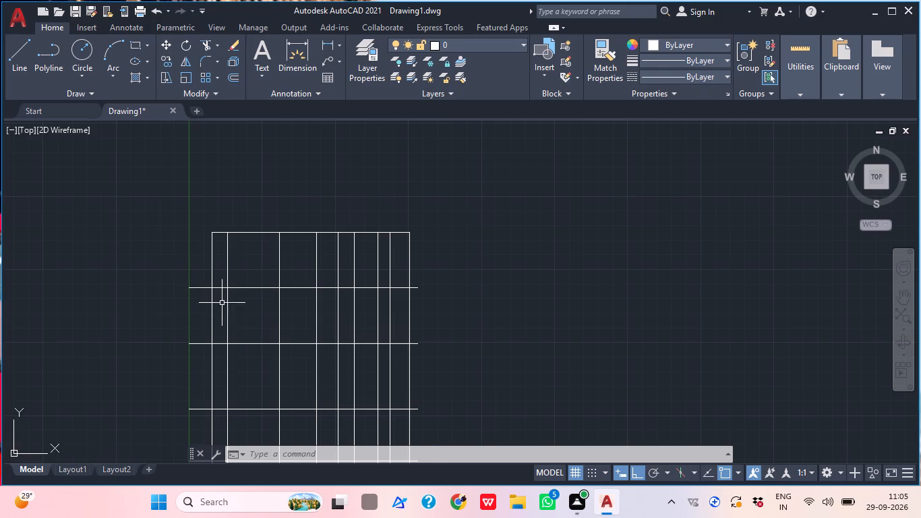
pyautogui.scroll(1, 183, 226)
pyautogui.scroll(1, 229, 272)
pyautogui.middleClick(259, 293)
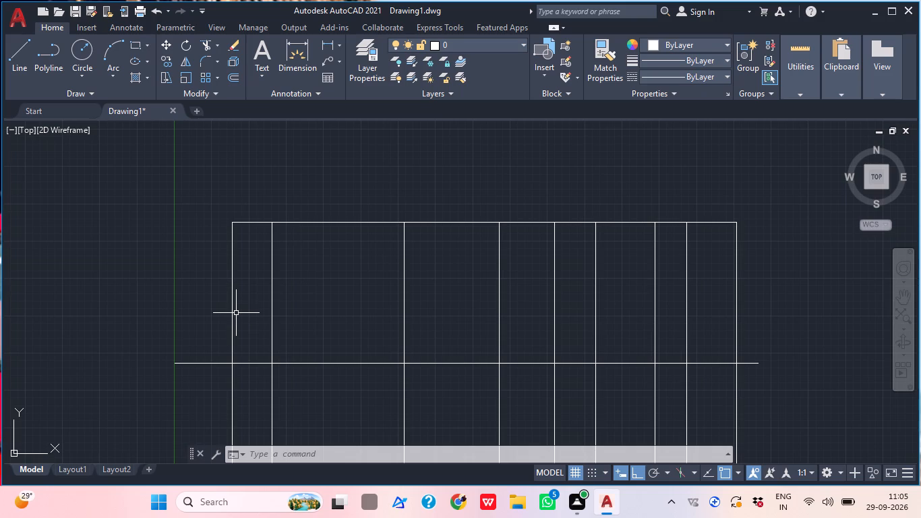
pyautogui.moveTo(250, 322); pyautogui.dragTo(240, 324, button='middle')
pyautogui.scroll(2, 237, 308)
pyautogui.moveTo(239, 308); pyautogui.dragTo(222, 305, button='middle')
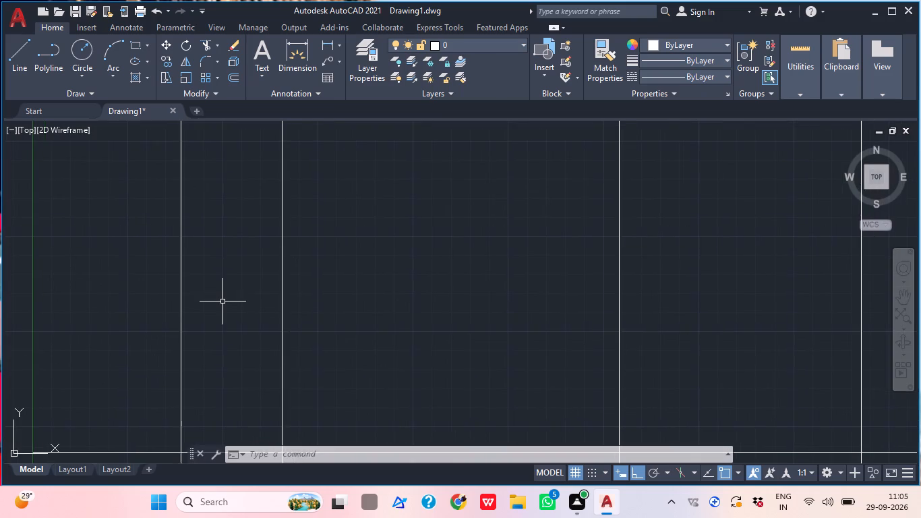
pyautogui.scroll(-2, 222, 298)
pyautogui.moveTo(219, 305); pyautogui.dragTo(212, 316, button='middle')
pyautogui.scroll(1, 212, 316)
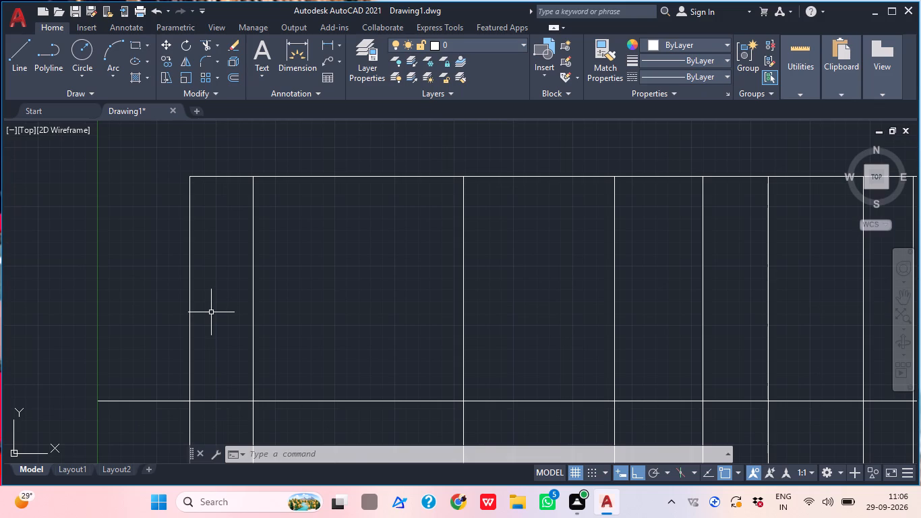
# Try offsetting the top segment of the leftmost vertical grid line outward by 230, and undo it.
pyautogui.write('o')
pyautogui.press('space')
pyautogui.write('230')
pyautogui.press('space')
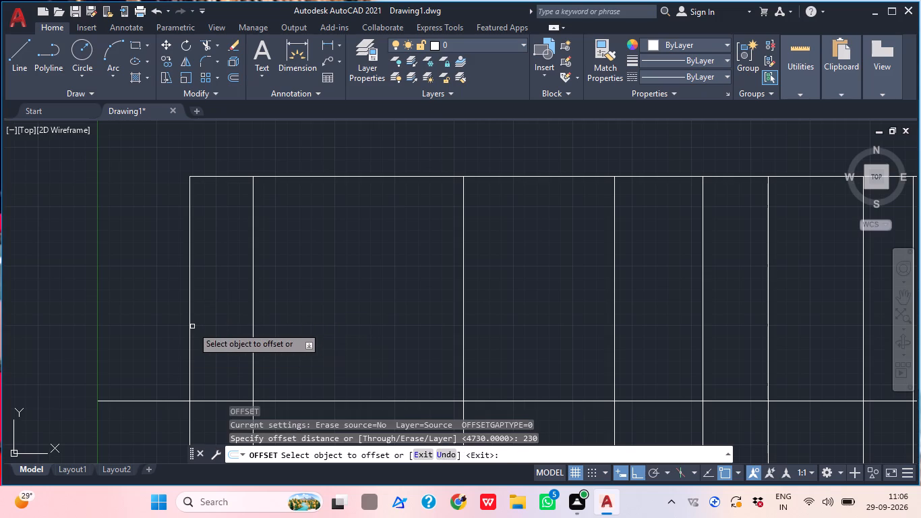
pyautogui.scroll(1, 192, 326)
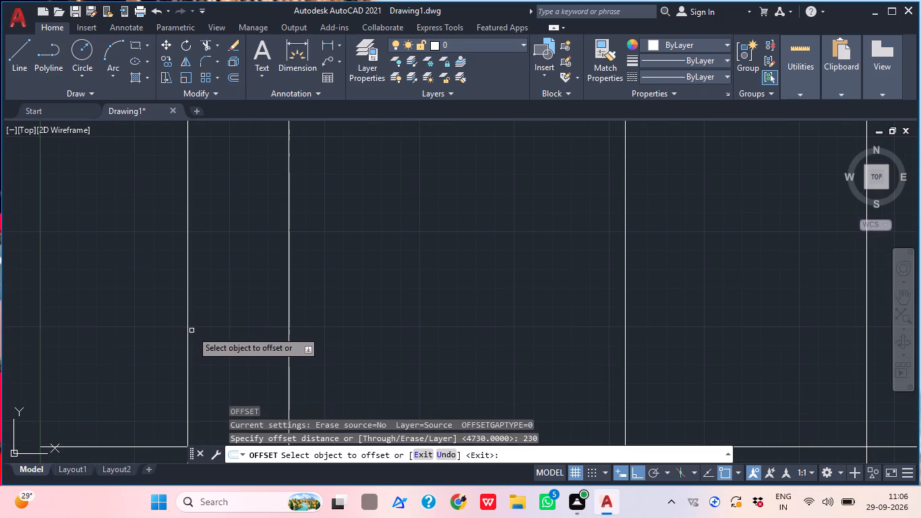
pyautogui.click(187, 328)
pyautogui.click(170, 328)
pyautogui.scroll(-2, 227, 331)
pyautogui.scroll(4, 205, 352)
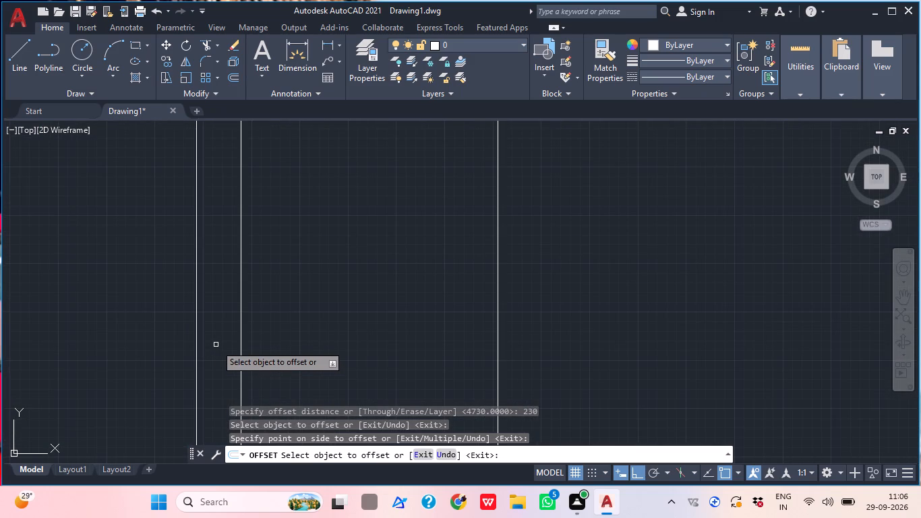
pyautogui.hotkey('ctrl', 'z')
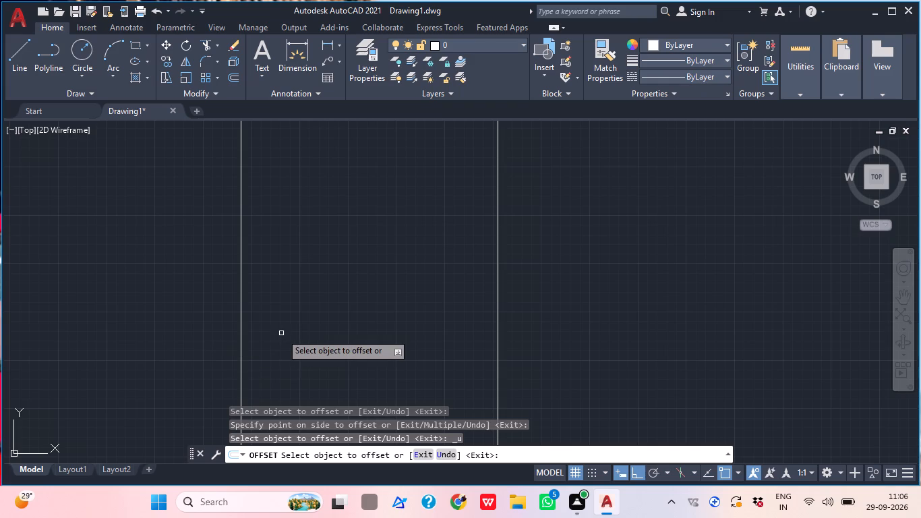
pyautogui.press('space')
# Offset the top segment of the leftmost vertical grid line by 115 to both sides.
pyautogui.press('space')
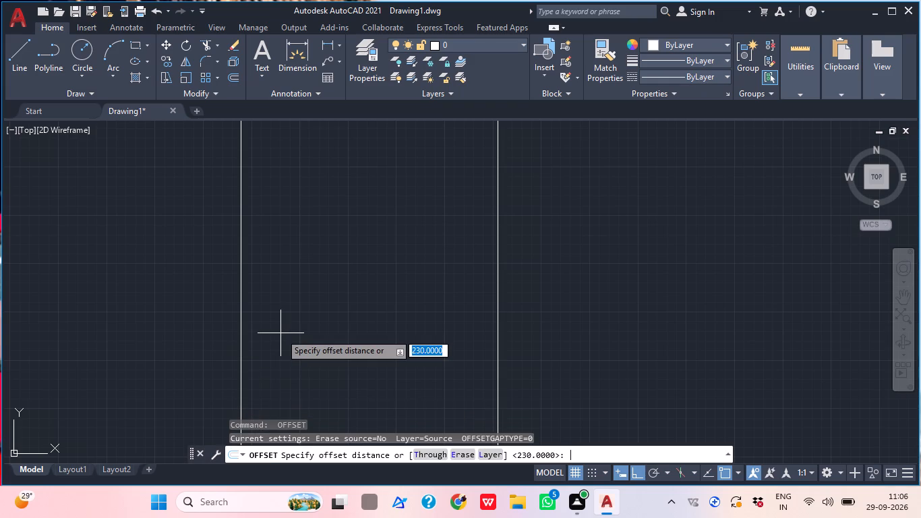
pyautogui.write('115')
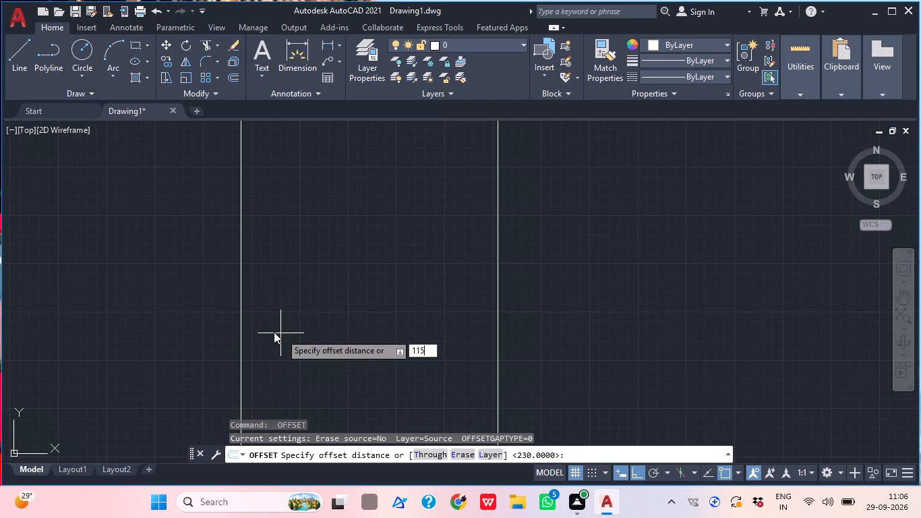
pyautogui.press('Return')
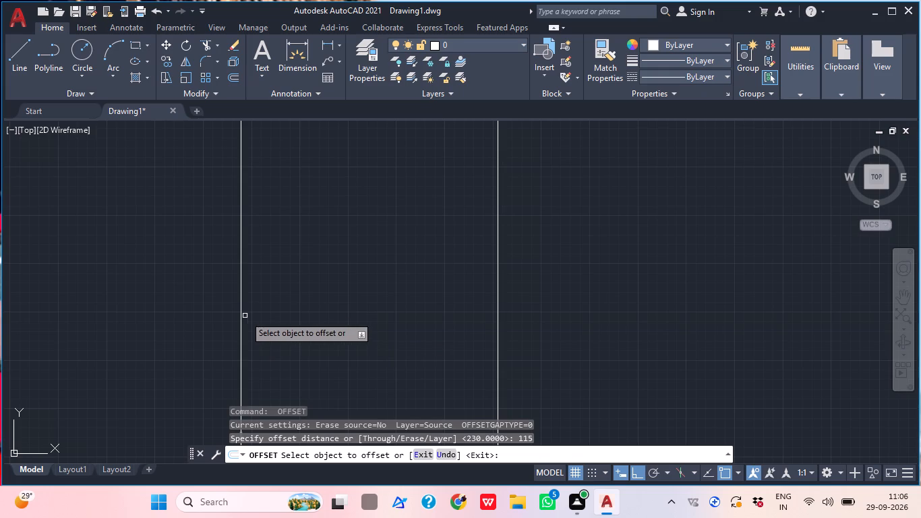
pyautogui.click(241, 321)
pyautogui.click(174, 329)
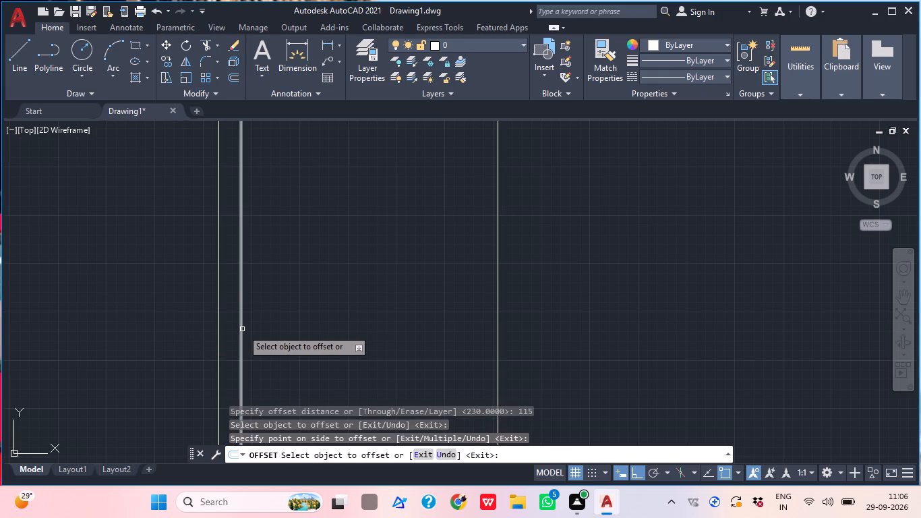
pyautogui.click(242, 329)
pyautogui.click(254, 329)
# Offset the leftmost segment of the first horizontal grid line below the top edge by 115 to both sides.
pyautogui.scroll(-2, 293, 330)
pyautogui.moveTo(307, 324); pyautogui.dragTo(206, 265, button='middle')
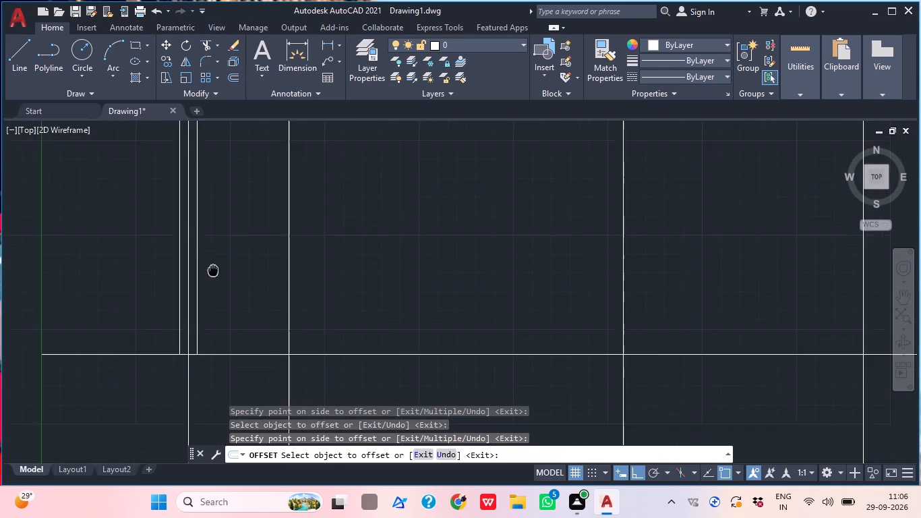
pyautogui.moveTo(206, 265); pyautogui.dragTo(205, 264, button='middle')
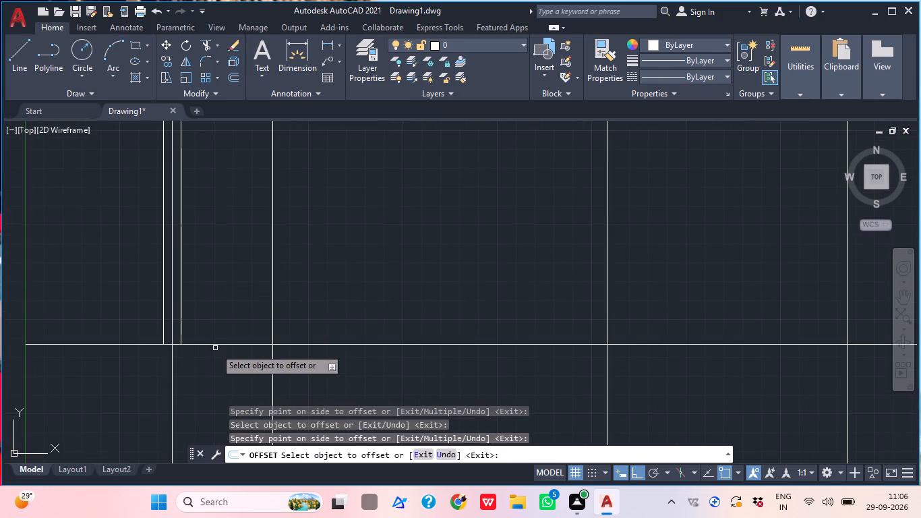
pyautogui.click(214, 344)
pyautogui.click(221, 362)
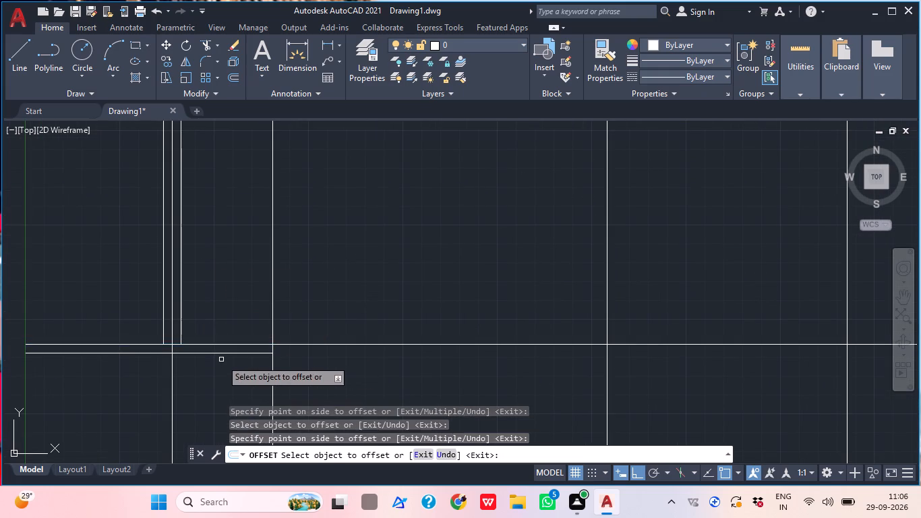
pyautogui.click(219, 345)
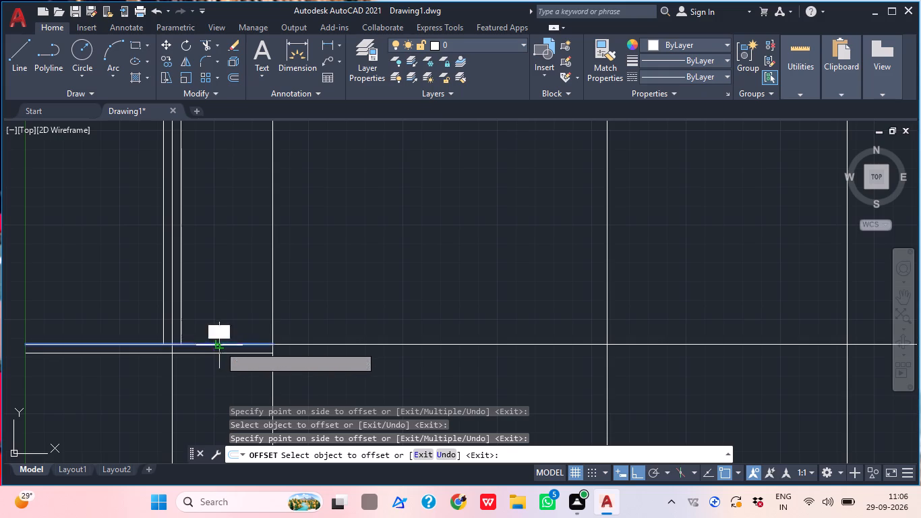
pyautogui.click(216, 335)
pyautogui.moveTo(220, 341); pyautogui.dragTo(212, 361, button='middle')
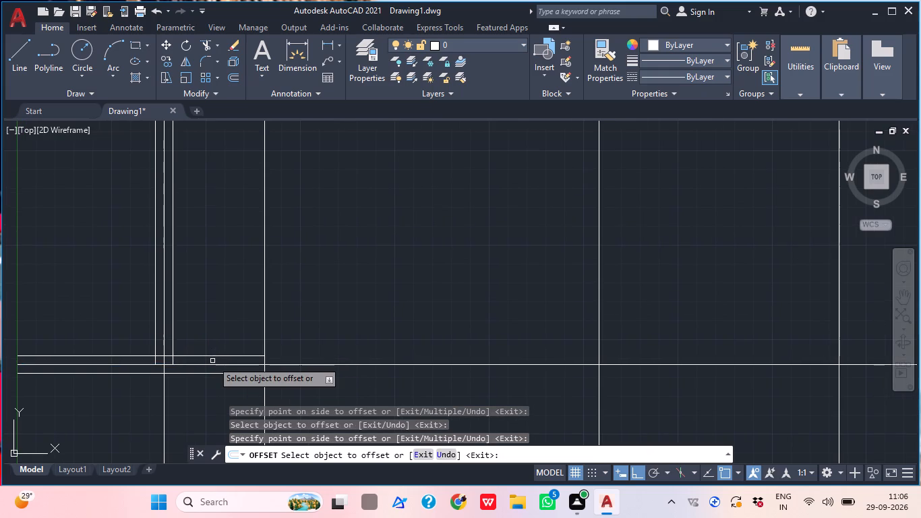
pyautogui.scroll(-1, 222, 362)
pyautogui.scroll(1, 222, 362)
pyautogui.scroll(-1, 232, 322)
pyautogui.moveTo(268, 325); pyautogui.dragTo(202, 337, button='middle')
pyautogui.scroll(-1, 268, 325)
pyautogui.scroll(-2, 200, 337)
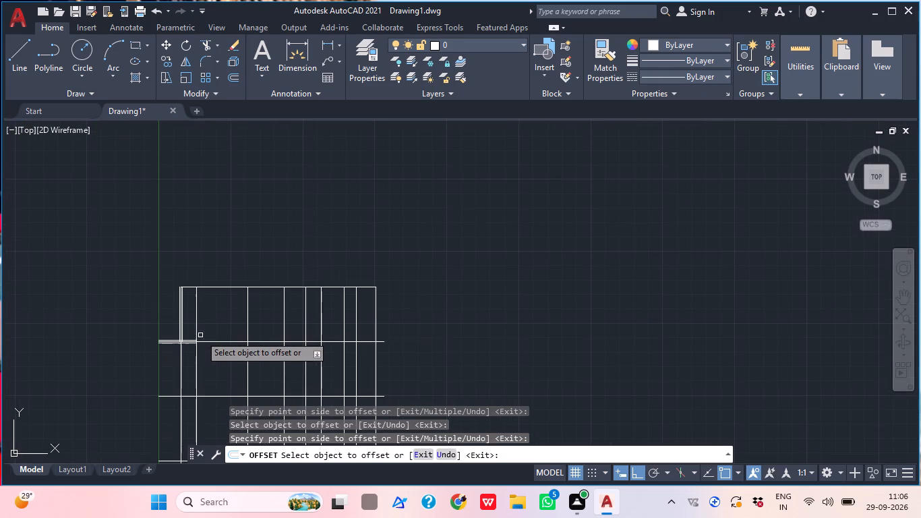
# Offset the second vertical grid line from the left by 115 to both sides.
pyautogui.scroll(-1, 191, 296)
pyautogui.scroll(4, 191, 296)
pyautogui.moveTo(212, 340); pyautogui.dragTo(191, 355, button='middle')
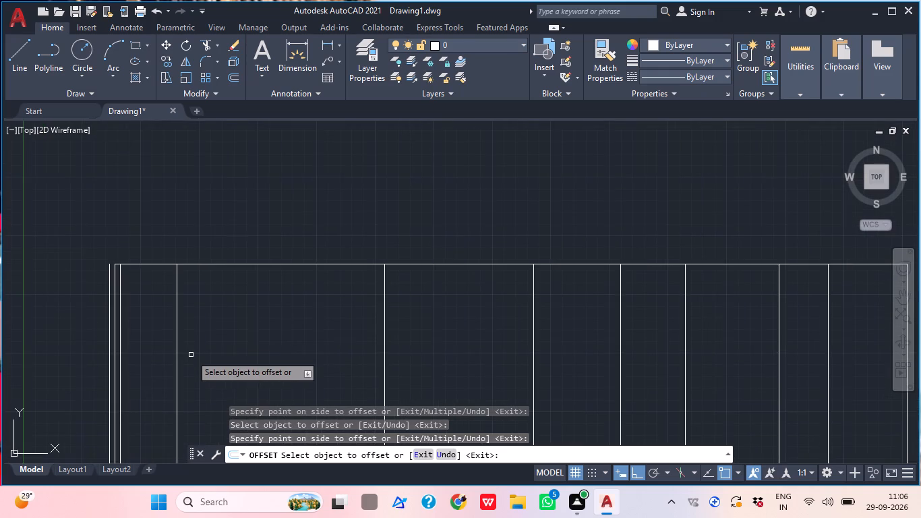
pyautogui.scroll(1, 191, 355)
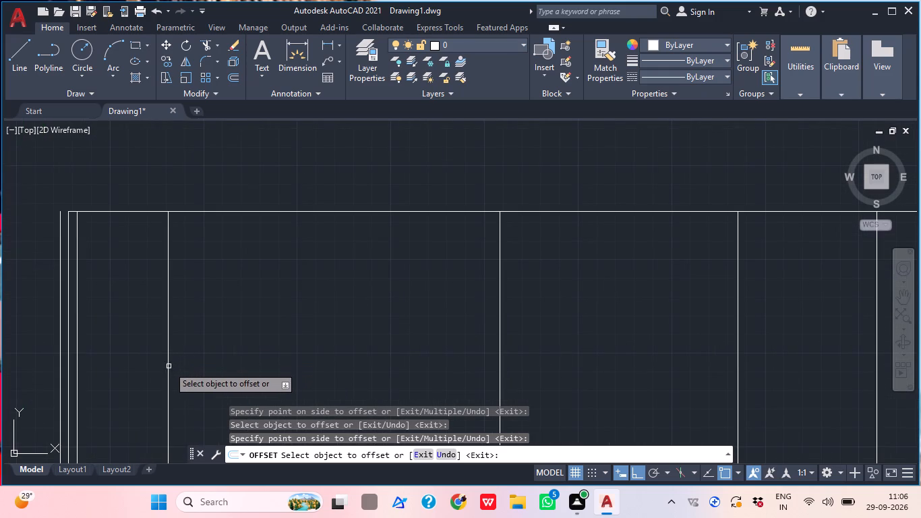
pyautogui.click(168, 362)
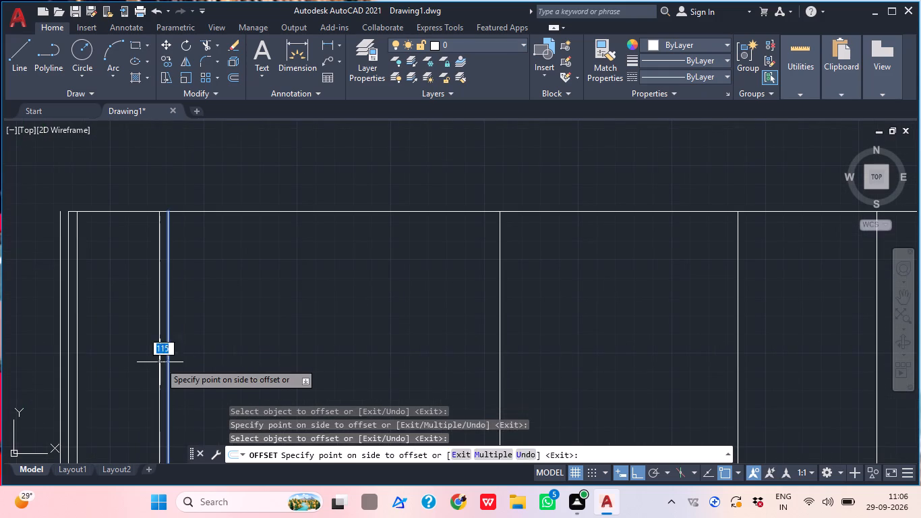
pyautogui.click(160, 362)
pyautogui.click(169, 364)
pyautogui.click(189, 368)
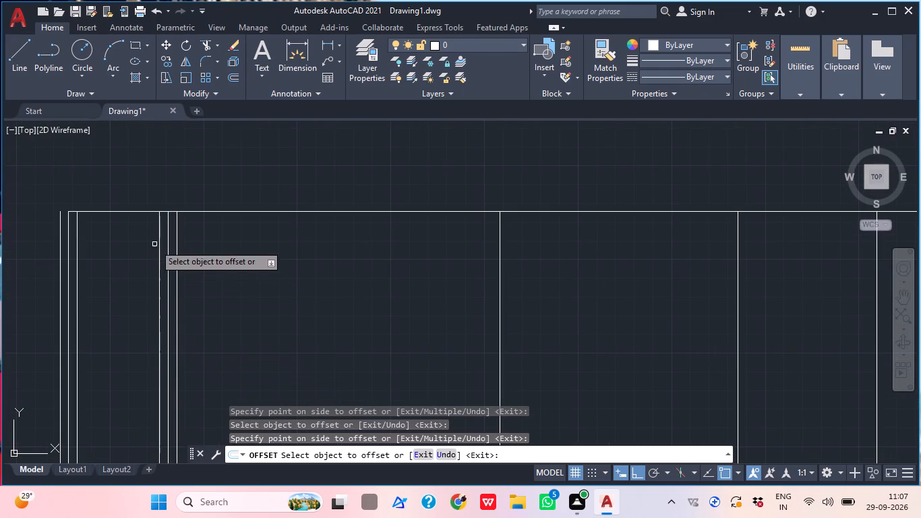
# Offset the top edge's segment between the first and second vertical grid lines by 115 to both sides.
pyautogui.moveTo(203, 253); pyautogui.dragTo(197, 322, button='middle')
pyautogui.click(115, 282)
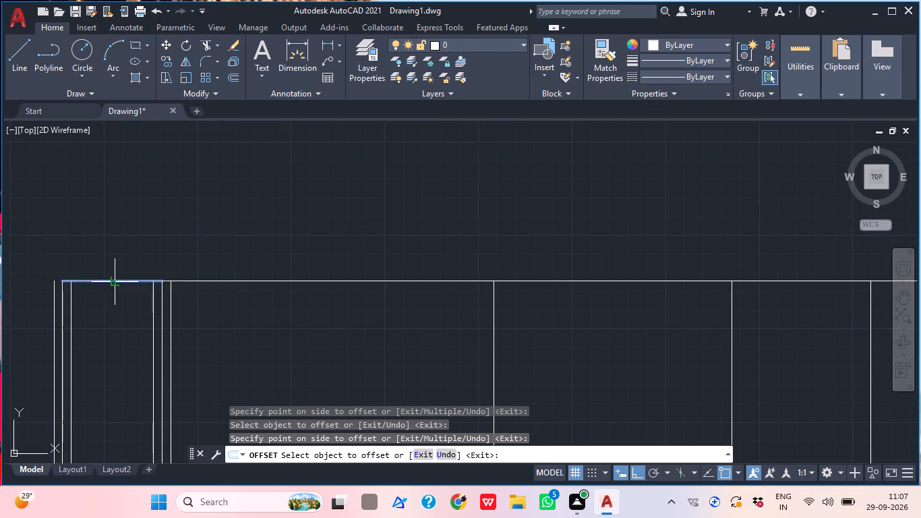
pyautogui.click(126, 312)
pyautogui.click(123, 282)
pyautogui.click(123, 262)
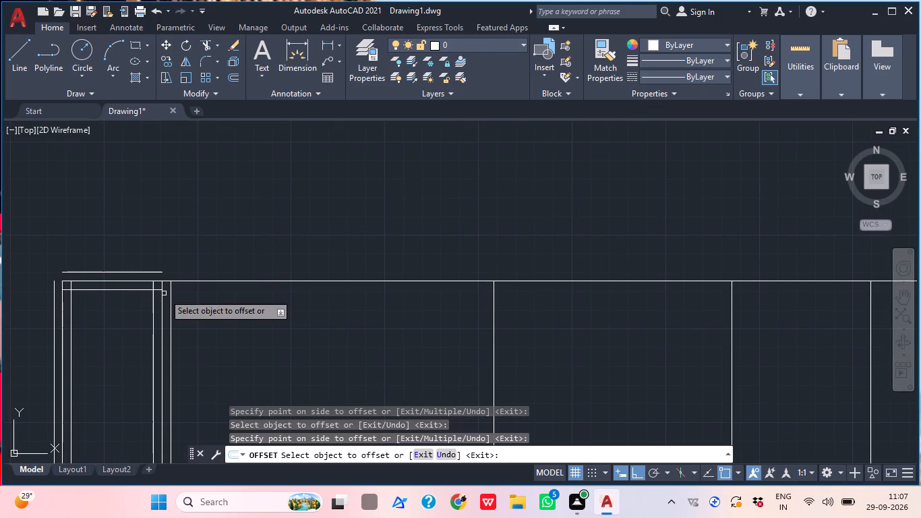
# Offset the top edge's segment between the second and third vertical grid lines by 115 to both sides.
pyautogui.moveTo(183, 300); pyautogui.dragTo(178, 309, button='middle')
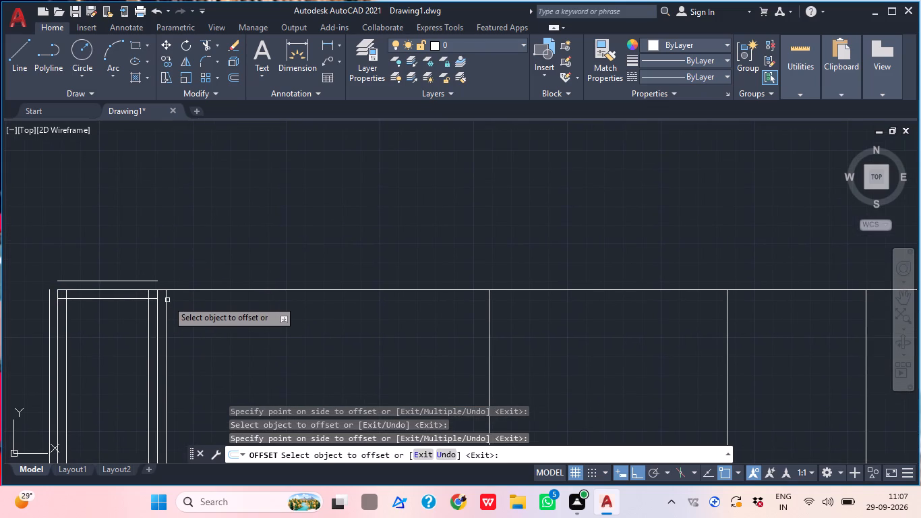
pyautogui.click(219, 289)
pyautogui.click(208, 266)
pyautogui.click(215, 291)
pyautogui.click(220, 314)
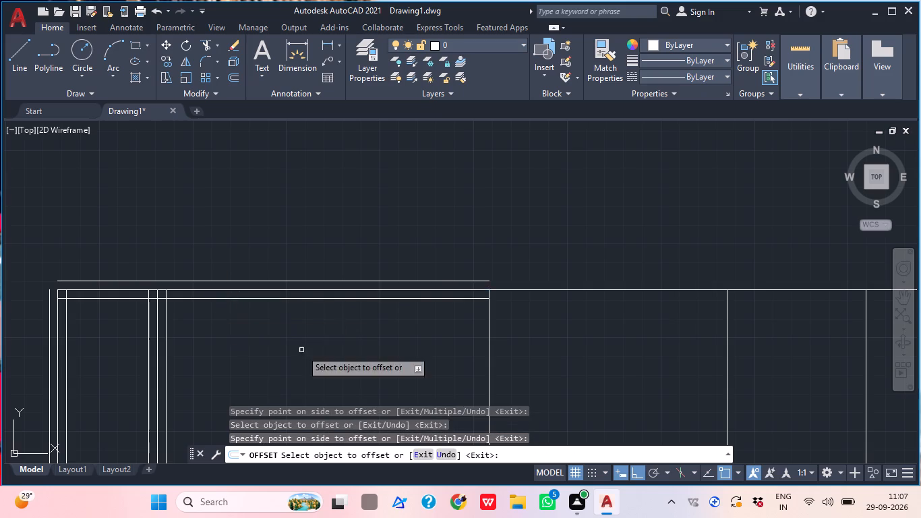
# Offset the third vertical grid line from the left by 115 to both sides.
pyautogui.moveTo(321, 353); pyautogui.dragTo(204, 271, button='middle')
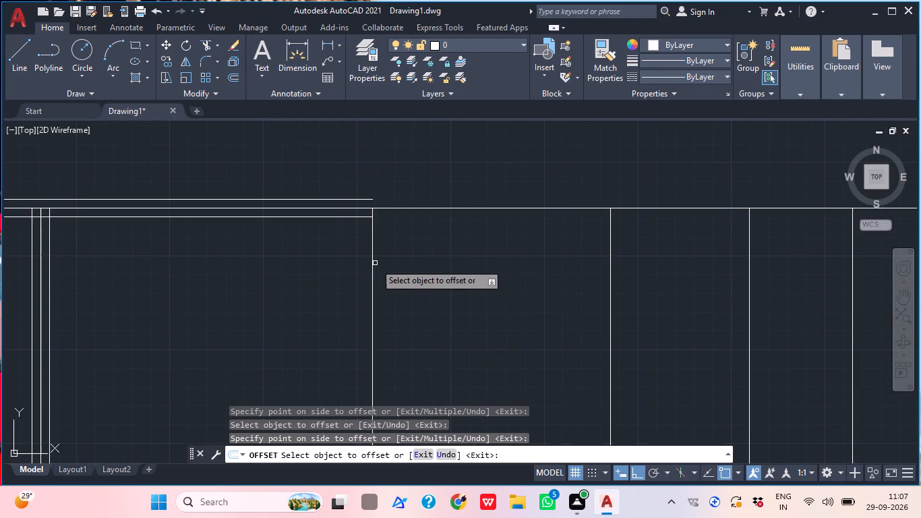
pyautogui.click(372, 263)
pyautogui.click(354, 264)
pyautogui.click(373, 268)
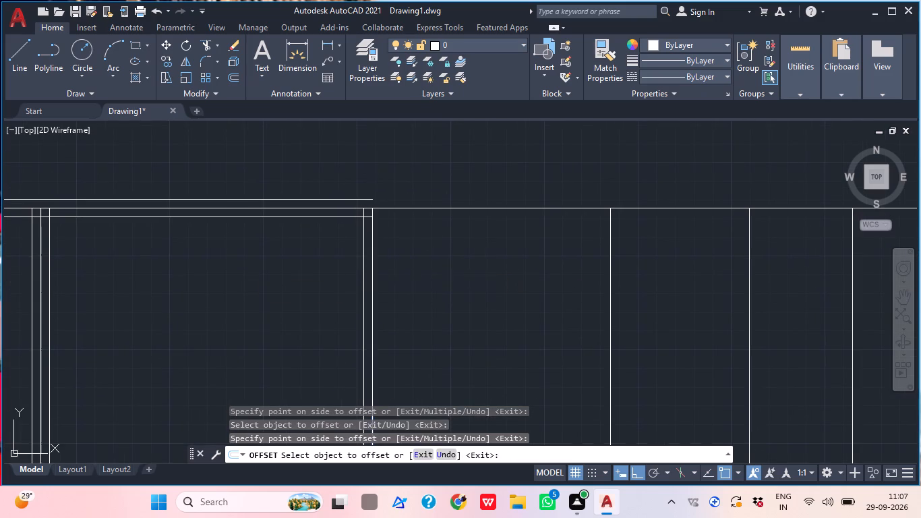
pyautogui.click(388, 269)
# Offset the first horizontal line below the top edge by 115 to both sides, between the second and third vertical grid lines.
pyautogui.scroll(-1, 382, 231)
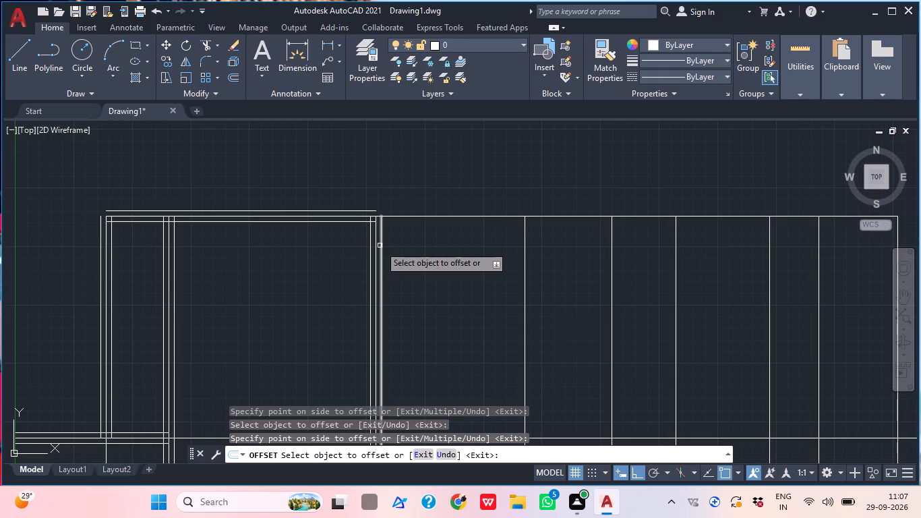
pyautogui.moveTo(325, 280); pyautogui.dragTo(311, 142, button='middle')
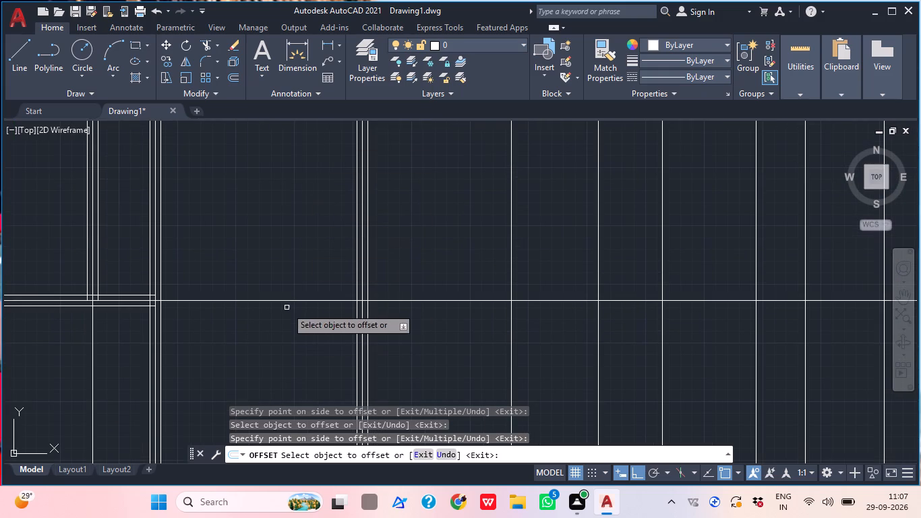
pyautogui.click(283, 302)
pyautogui.click(288, 324)
pyautogui.click(278, 299)
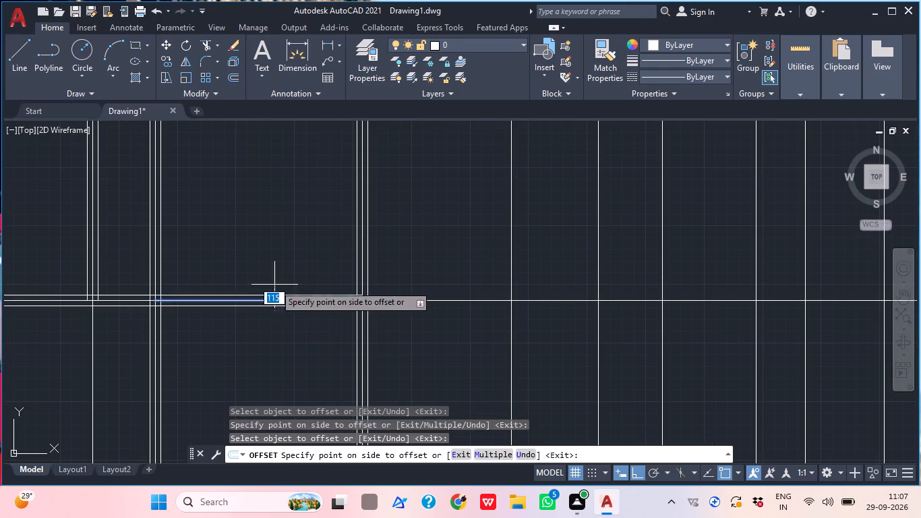
pyautogui.click(274, 283)
# Offset the top edge's segment between the third and fourth vertical grid lines by 115 to both sides.
pyautogui.scroll(-1, 280, 277)
pyautogui.moveTo(336, 206); pyautogui.dragTo(290, 237, button='middle')
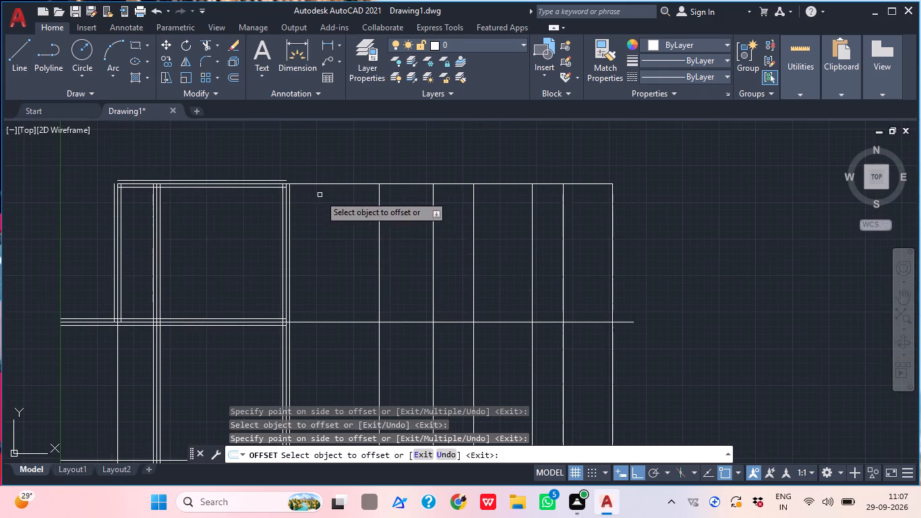
pyautogui.scroll(1, 323, 177)
pyautogui.doubleClick(320, 188)
pyautogui.click(318, 209)
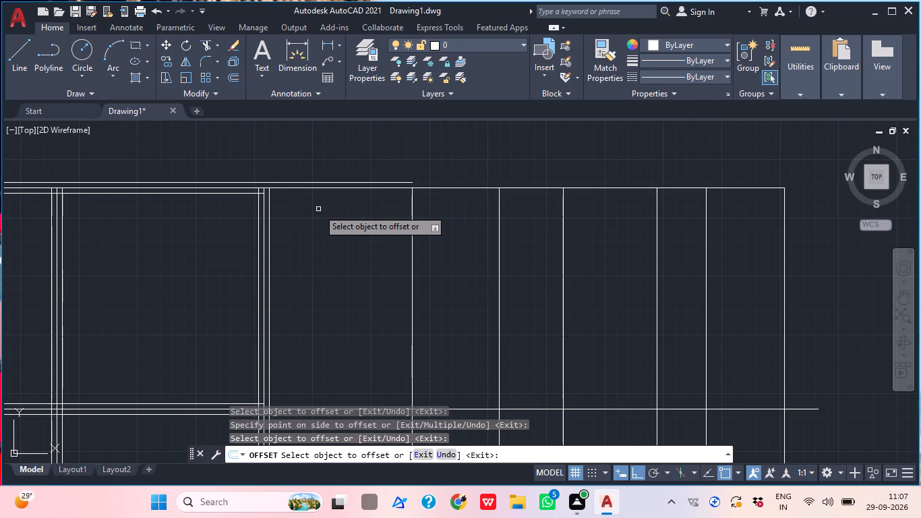
pyautogui.click(312, 188)
pyautogui.click(314, 220)
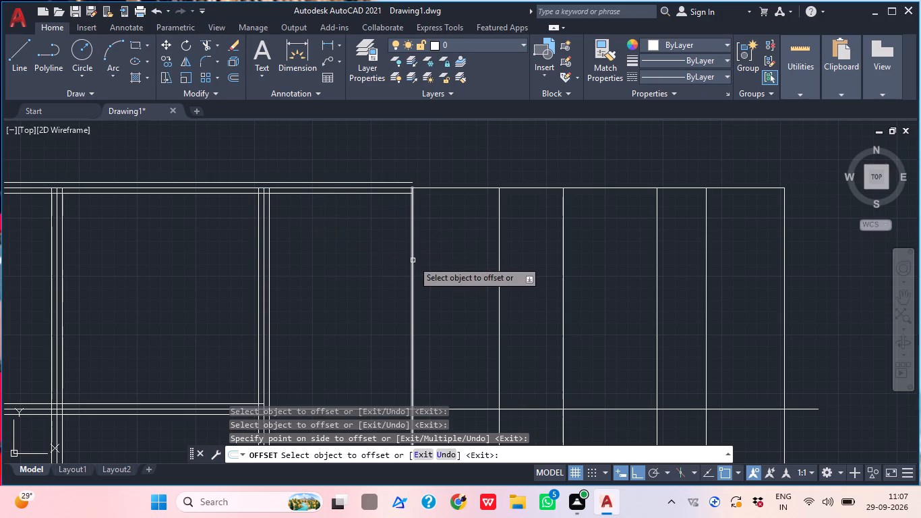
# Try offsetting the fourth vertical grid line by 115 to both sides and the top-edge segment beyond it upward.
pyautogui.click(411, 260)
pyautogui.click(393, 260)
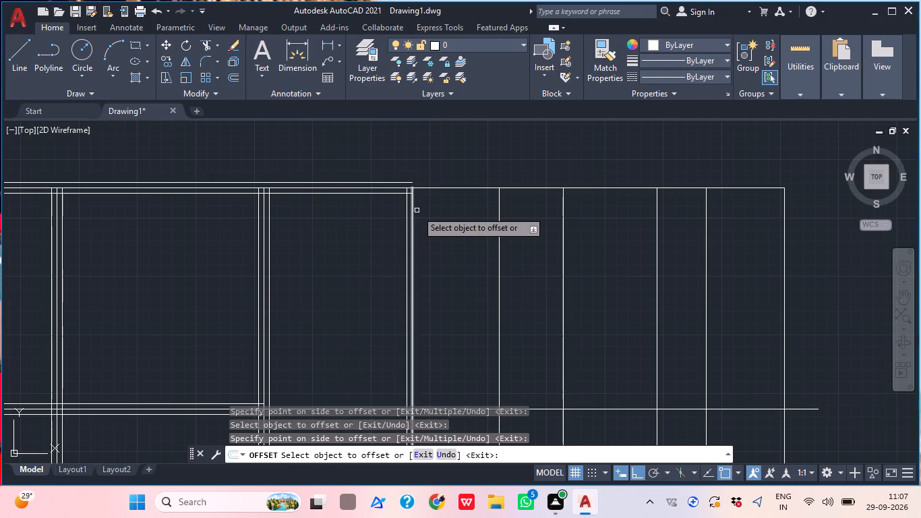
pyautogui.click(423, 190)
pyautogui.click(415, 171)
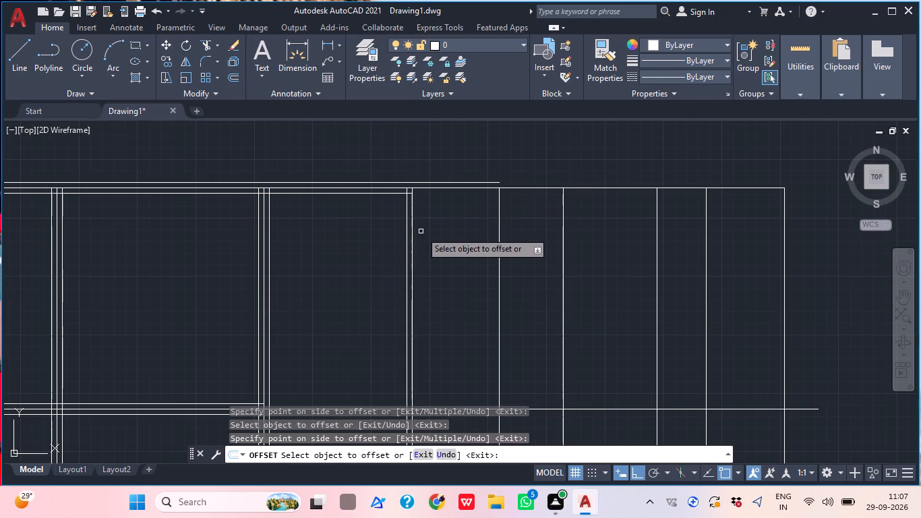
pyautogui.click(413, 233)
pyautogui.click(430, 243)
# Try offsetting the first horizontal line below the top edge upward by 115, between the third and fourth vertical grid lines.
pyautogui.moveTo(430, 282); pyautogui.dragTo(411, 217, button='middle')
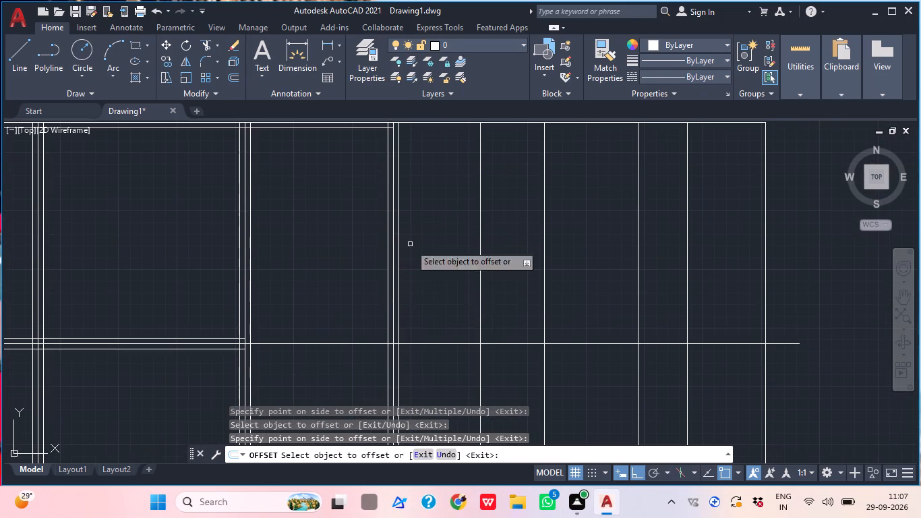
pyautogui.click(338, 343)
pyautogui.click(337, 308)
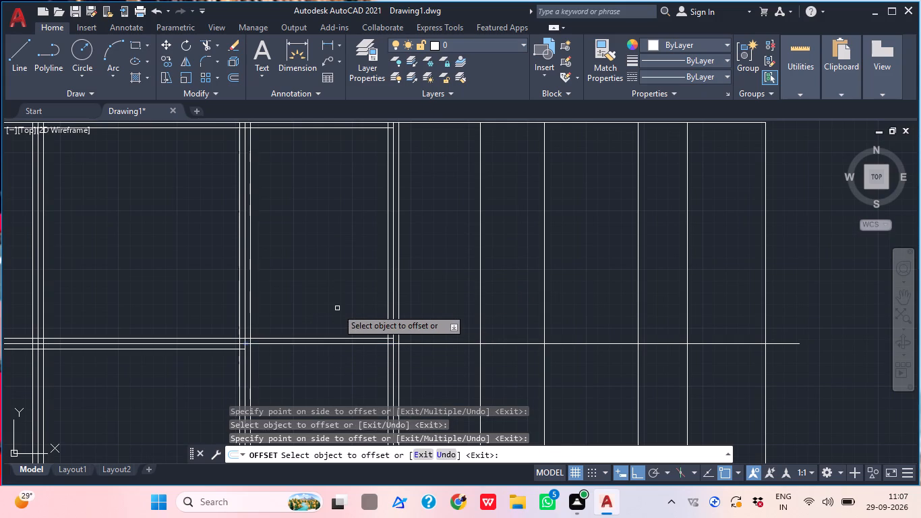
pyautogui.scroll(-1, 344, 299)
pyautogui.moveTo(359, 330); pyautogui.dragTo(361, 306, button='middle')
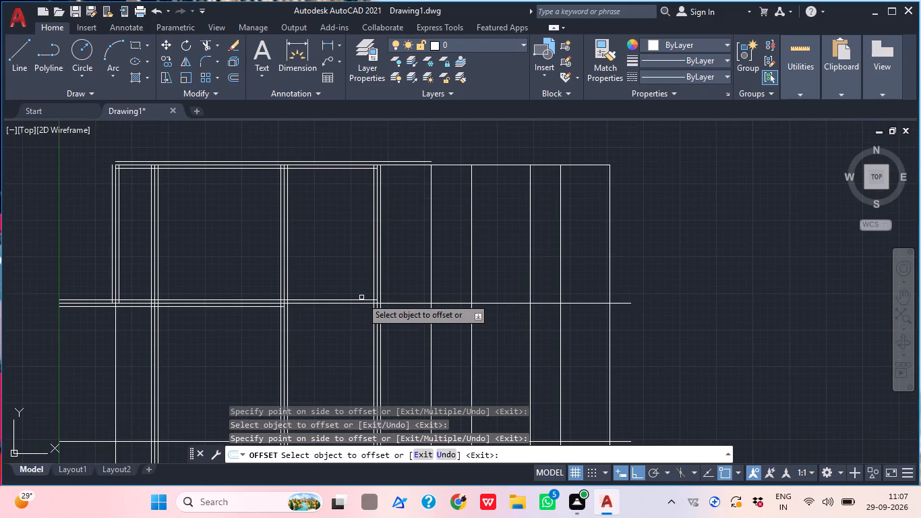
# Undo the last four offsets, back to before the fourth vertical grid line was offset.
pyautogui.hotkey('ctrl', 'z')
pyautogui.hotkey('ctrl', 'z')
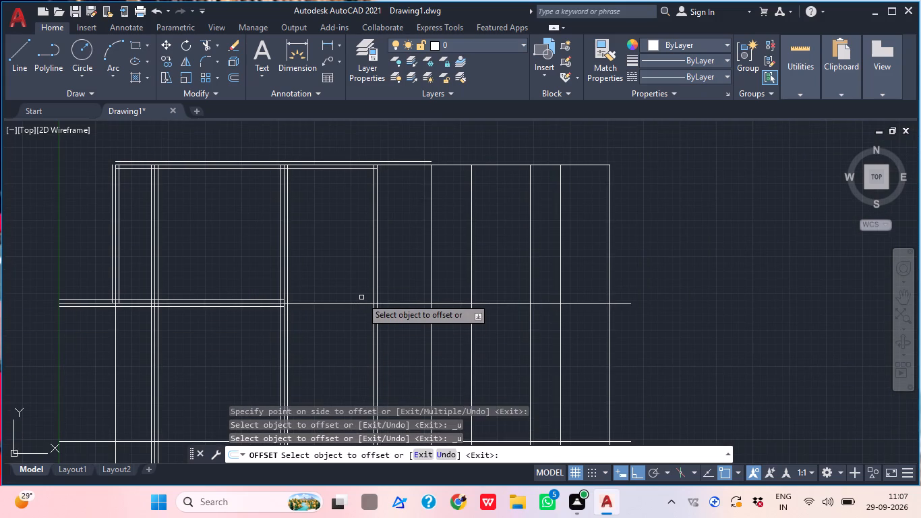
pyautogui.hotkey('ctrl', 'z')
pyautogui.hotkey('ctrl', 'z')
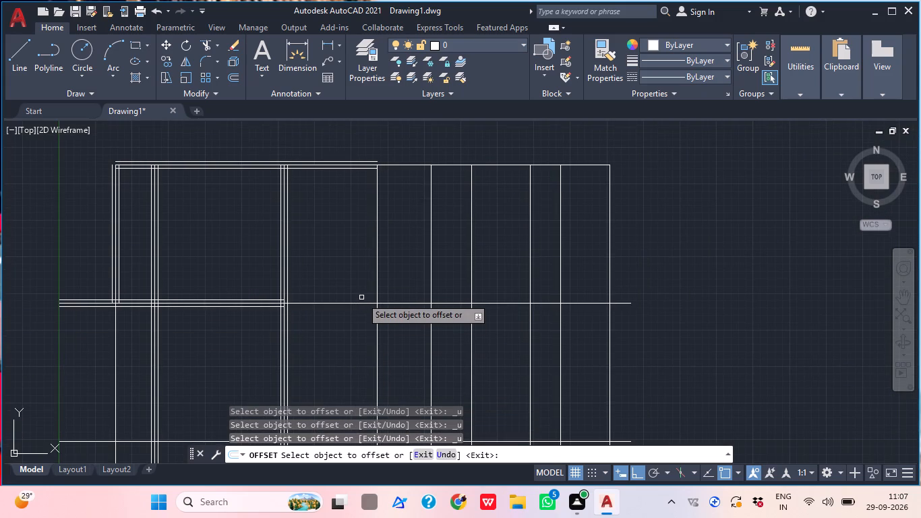
# Offset the first horizontal line below the top edge by 115 to both sides, between the third and fourth vertical grid lines.
pyautogui.scroll(-1, 361, 297)
pyautogui.moveTo(363, 287); pyautogui.dragTo(369, 256, button='middle')
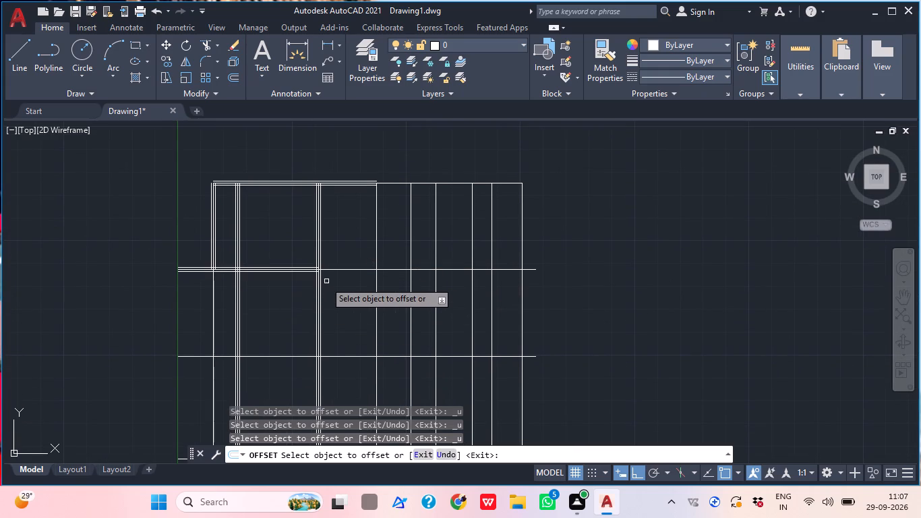
pyautogui.scroll(1, 331, 279)
pyautogui.moveTo(341, 271); pyautogui.dragTo(330, 297, button='middle')
pyautogui.scroll(2, 334, 287)
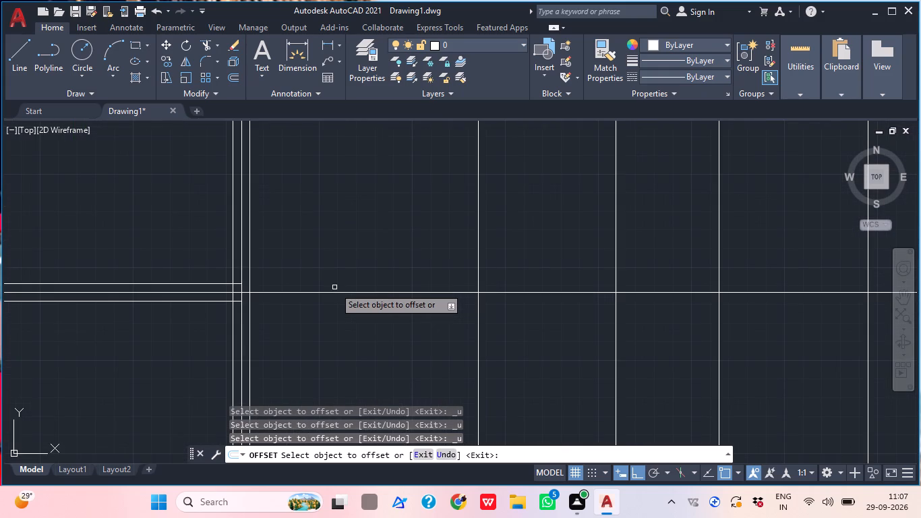
pyautogui.click(336, 292)
pyautogui.click(333, 277)
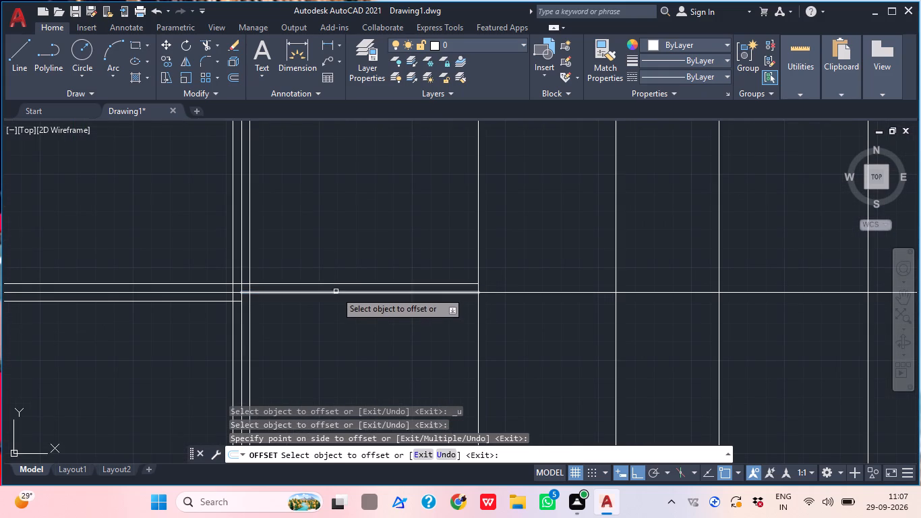
pyautogui.click(336, 289)
pyautogui.click(333, 293)
pyautogui.click(339, 310)
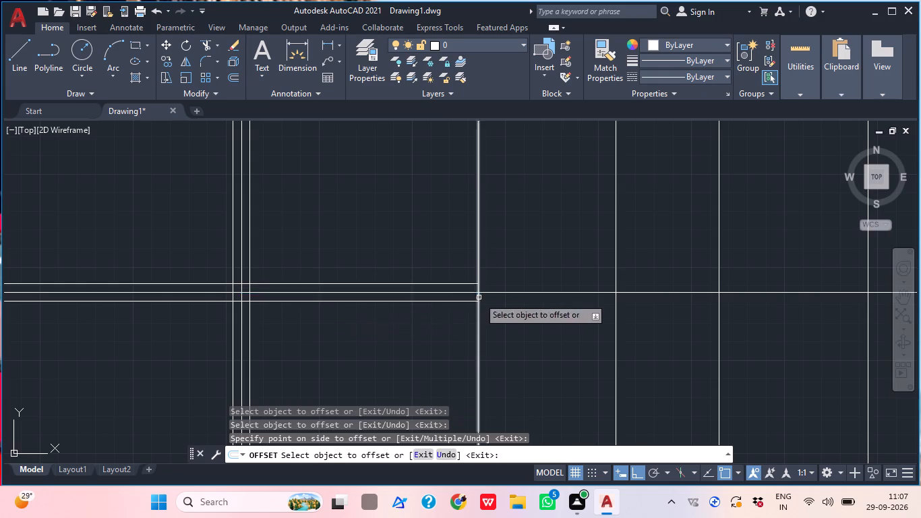
# Offset the fourth vertical grid line from the left by 115 to both sides.
pyautogui.moveTo(472, 302); pyautogui.dragTo(232, 418, button='middle')
pyautogui.scroll(-2, 299, 337)
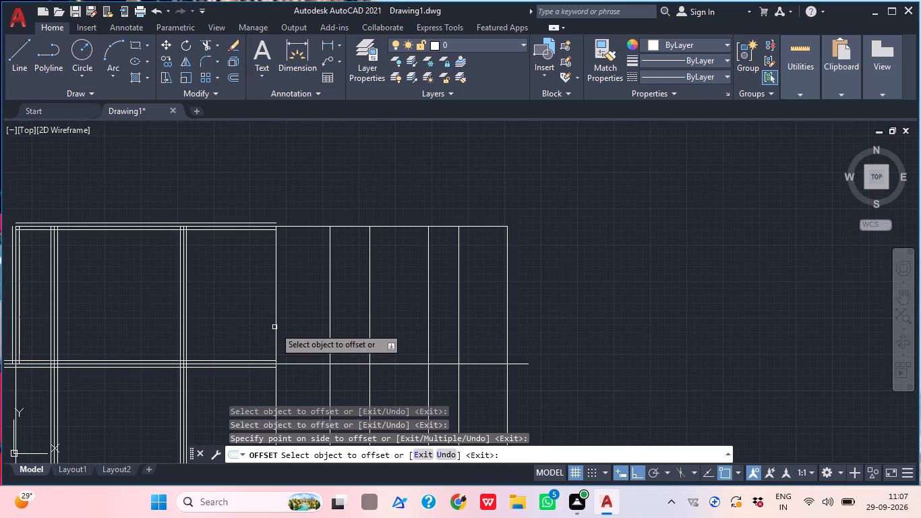
pyautogui.click(274, 327)
pyautogui.click(256, 328)
pyautogui.click(276, 327)
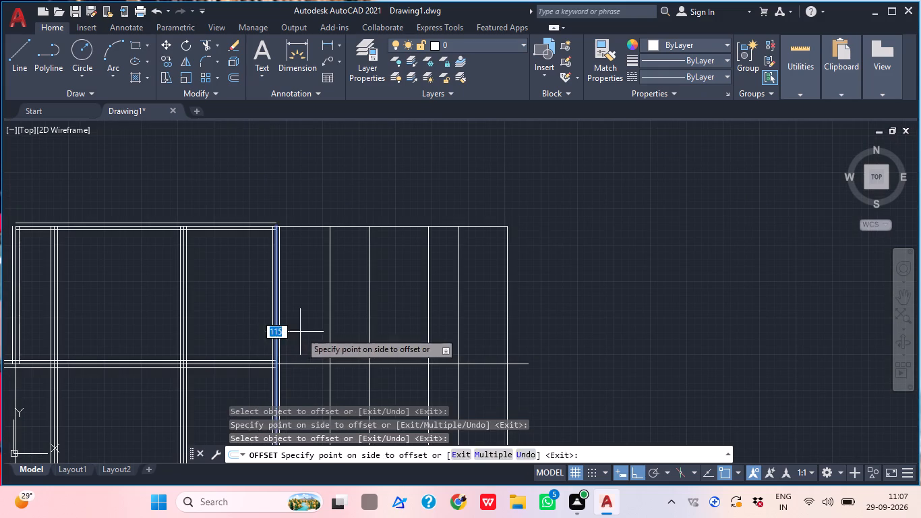
pyautogui.click(300, 332)
# Offset the top edge's segment between the fourth and fifth vertical grid lines by 115 to both sides.
pyautogui.scroll(2, 293, 226)
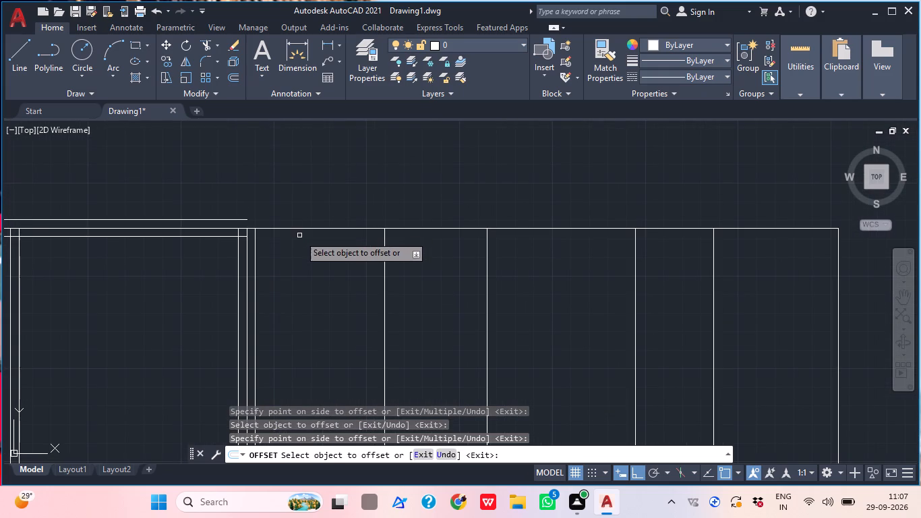
pyautogui.click(298, 228)
pyautogui.click(294, 217)
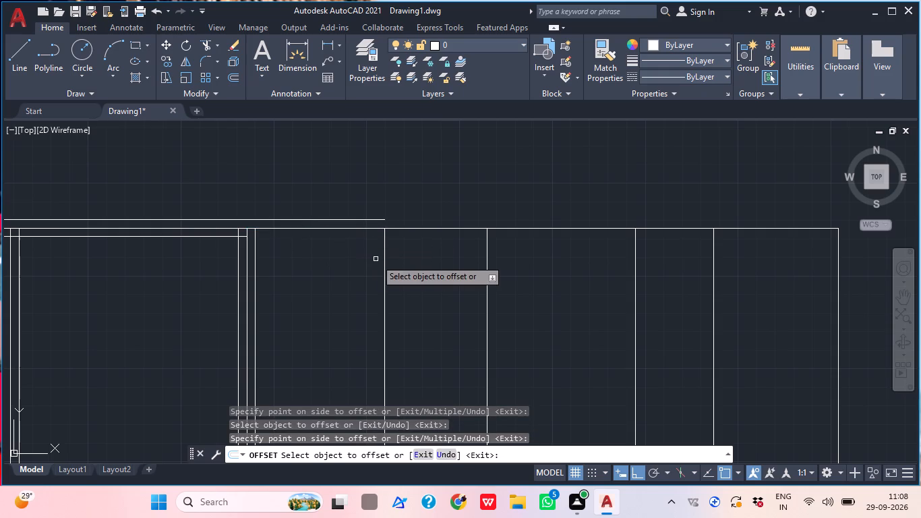
pyautogui.click(322, 228)
pyautogui.click(322, 264)
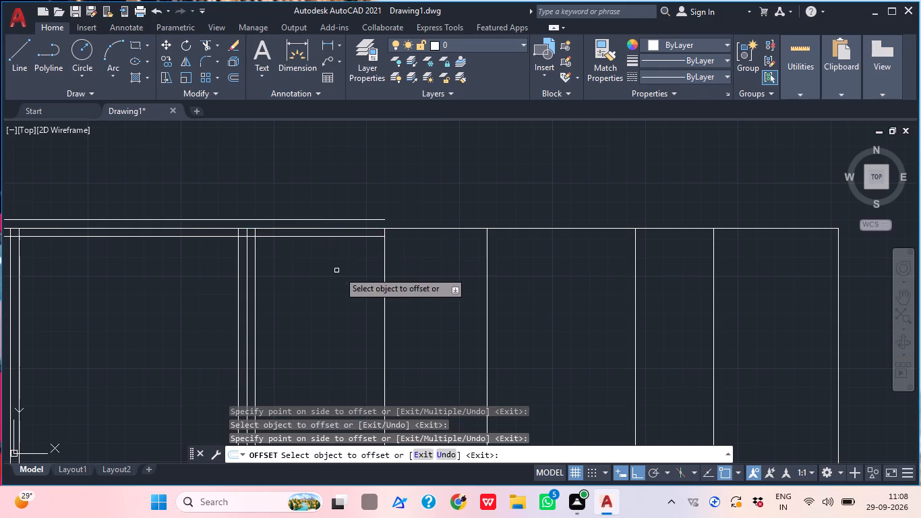
# Offset the fifth vertical grid line from the left by 115 to both sides.
pyautogui.moveTo(374, 279); pyautogui.dragTo(314, 278, button='middle')
pyautogui.scroll(-1, 314, 278)
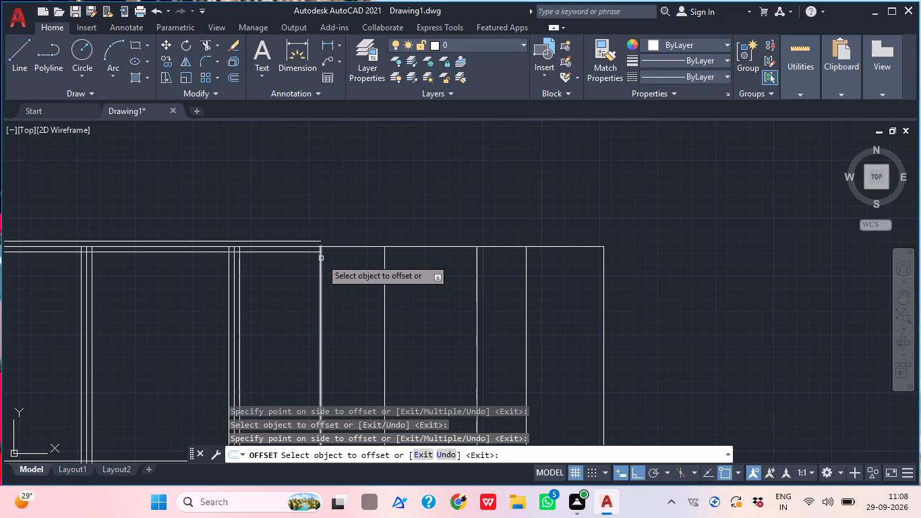
pyautogui.click(320, 305)
pyautogui.click(312, 307)
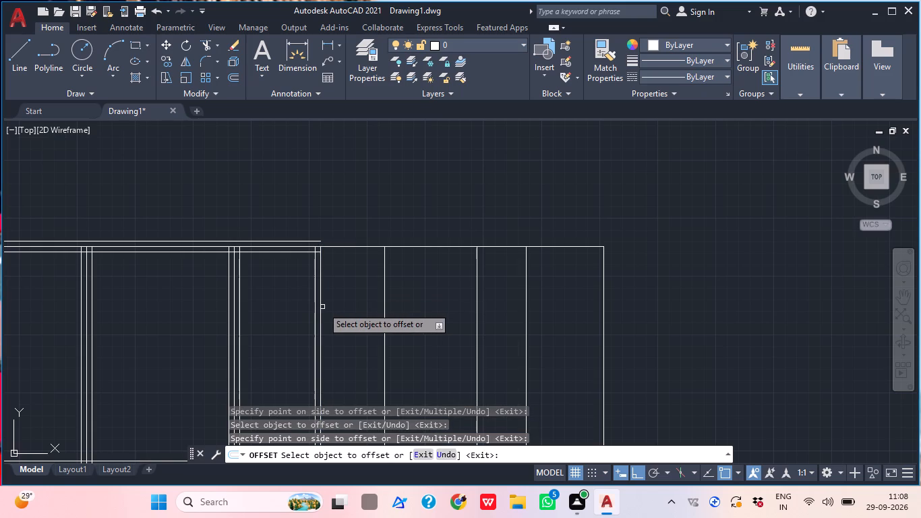
pyautogui.click(320, 304)
pyautogui.click(341, 302)
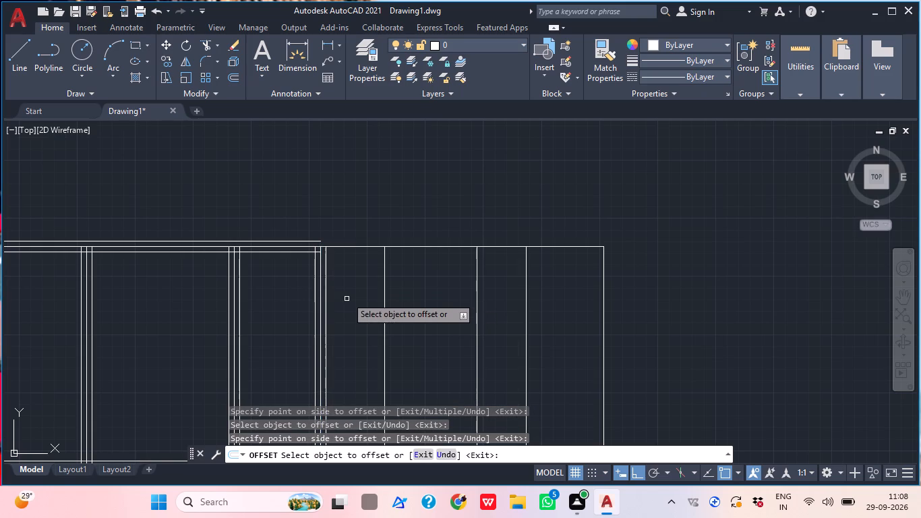
# Offset the top edge's two segments between the fifth and seventh vertical grid lines by 115 to both sides.
pyautogui.click(348, 247)
pyautogui.click(350, 229)
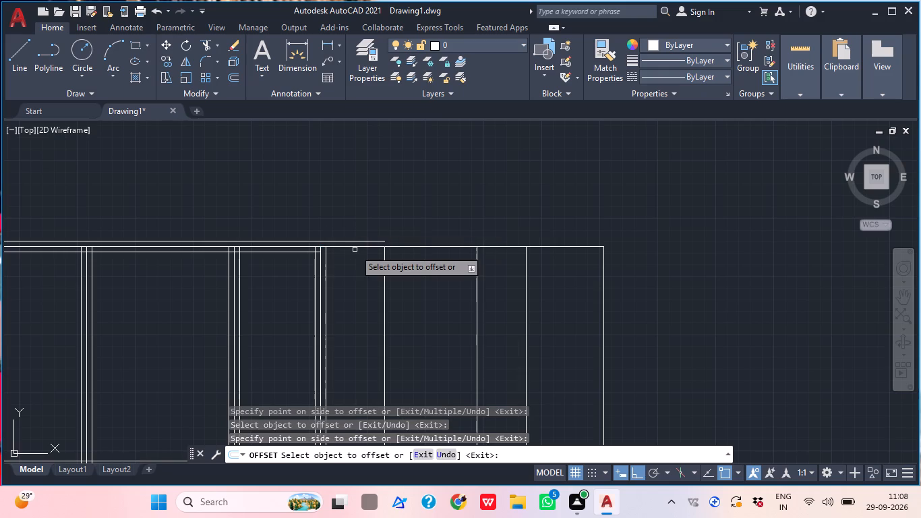
pyautogui.click(355, 247)
pyautogui.click(359, 264)
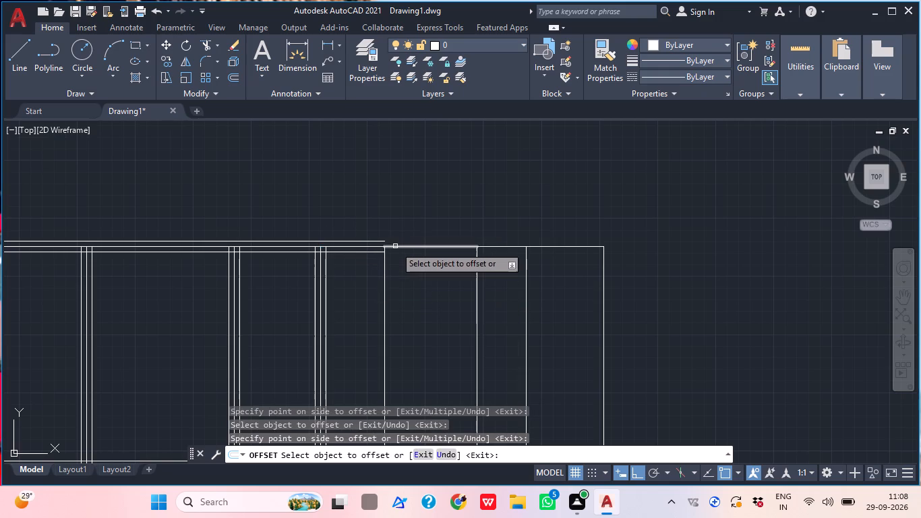
pyautogui.click(398, 246)
pyautogui.click(398, 238)
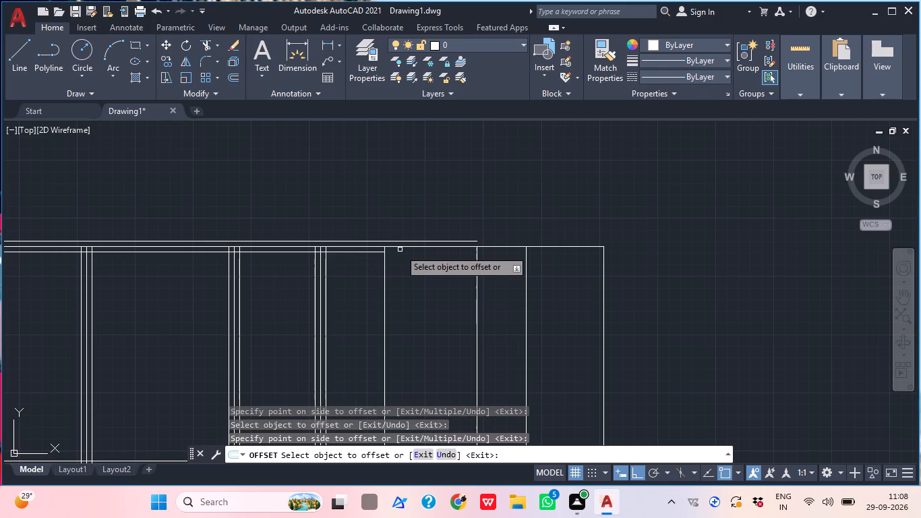
pyautogui.click(402, 245)
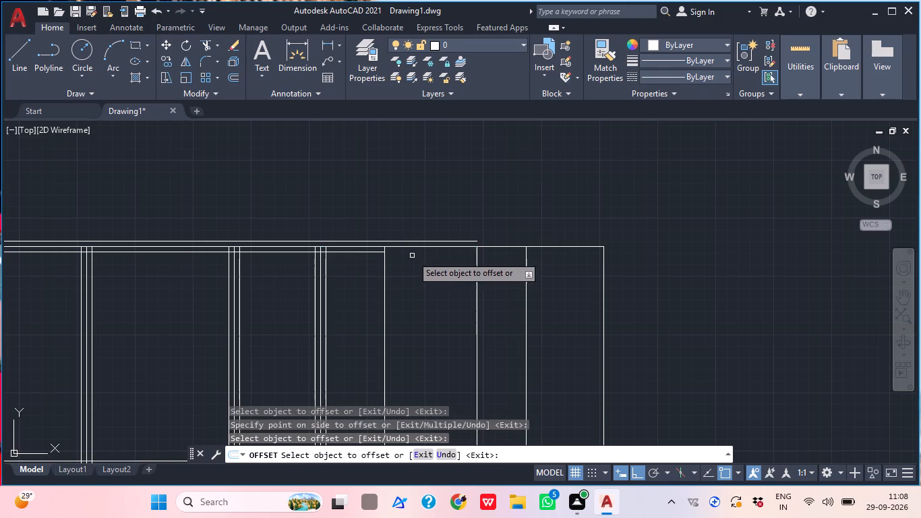
pyautogui.click(403, 248)
pyautogui.click(410, 274)
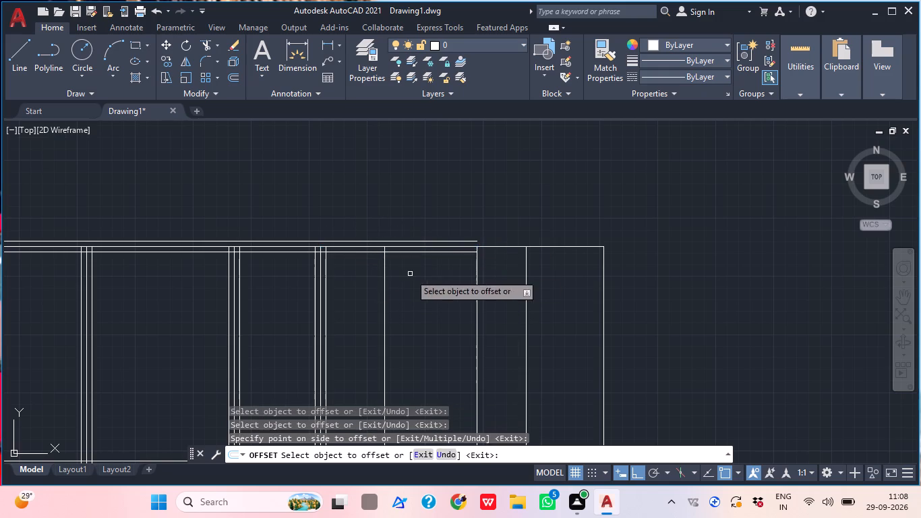
# Offset the first horizontal line below the top edge by 115 to both sides, between the fifth and seventh vertical grid lines.
pyautogui.moveTo(413, 314); pyautogui.dragTo(380, 260, button='middle')
pyautogui.scroll(-2, 380, 257)
pyautogui.scroll(2, 379, 319)
pyautogui.click(379, 319)
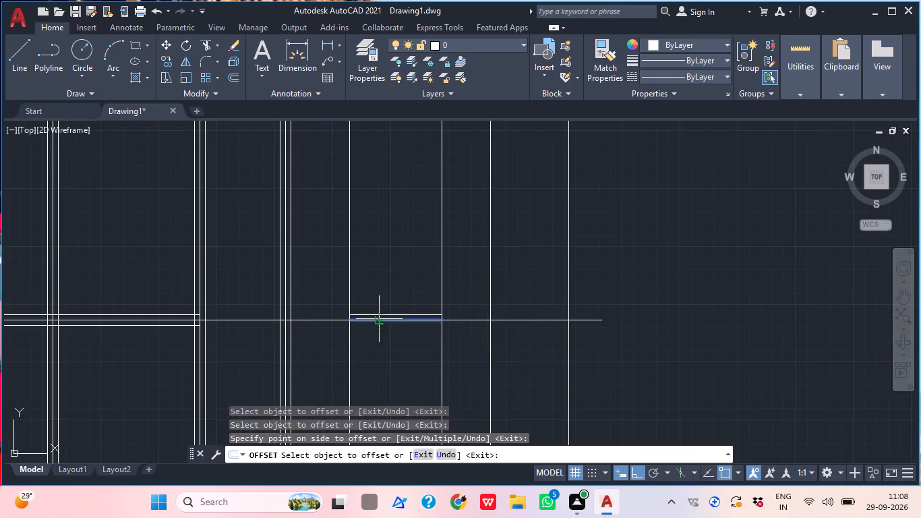
pyautogui.click(379, 299)
pyautogui.click(370, 322)
pyautogui.click(376, 341)
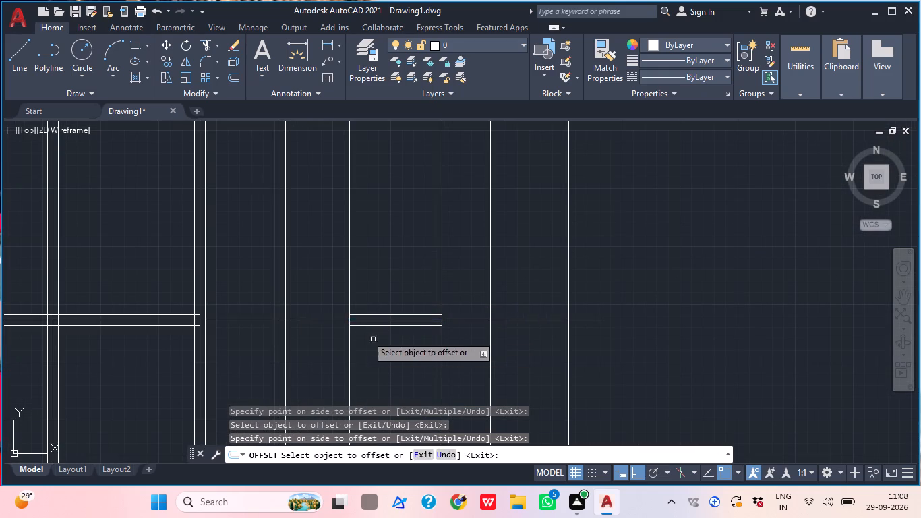
pyautogui.click(332, 320)
pyautogui.click(334, 309)
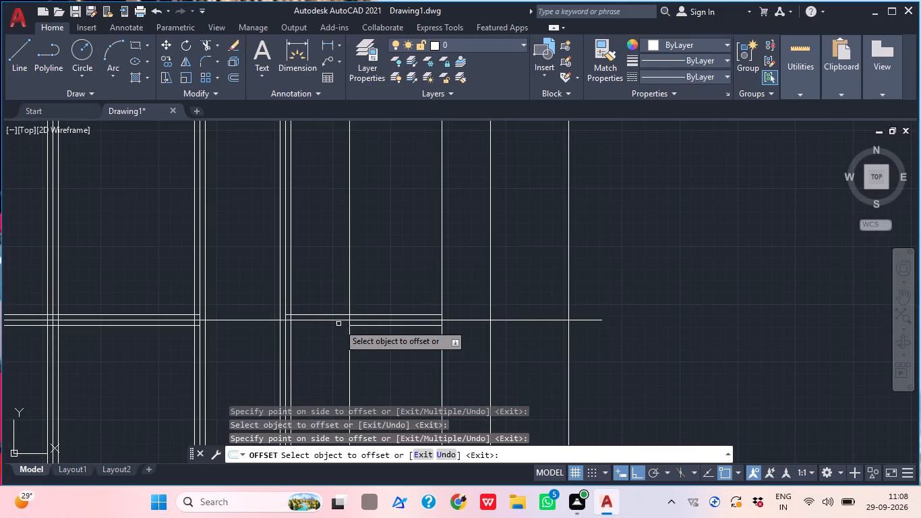
pyautogui.click(338, 322)
pyautogui.click(336, 319)
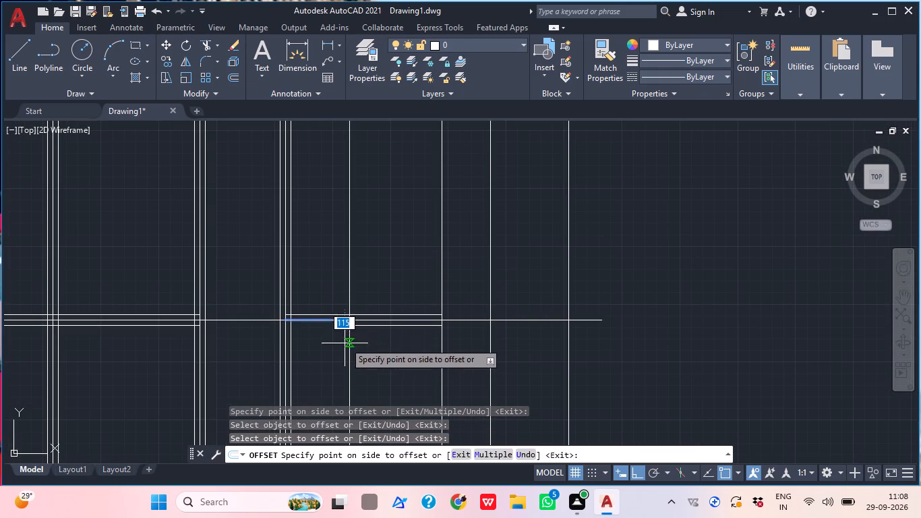
pyautogui.click(345, 347)
# Offset the seventh vertical grid line from the left by 115 to both sides.
pyautogui.scroll(-2, 399, 330)
pyautogui.moveTo(387, 307); pyautogui.dragTo(336, 318, button='middle')
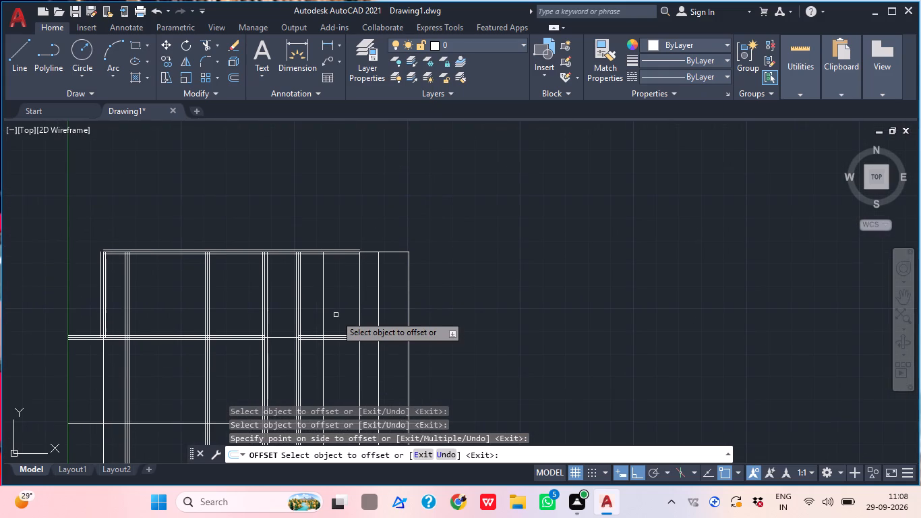
pyautogui.scroll(1, 367, 279)
pyautogui.click(354, 279)
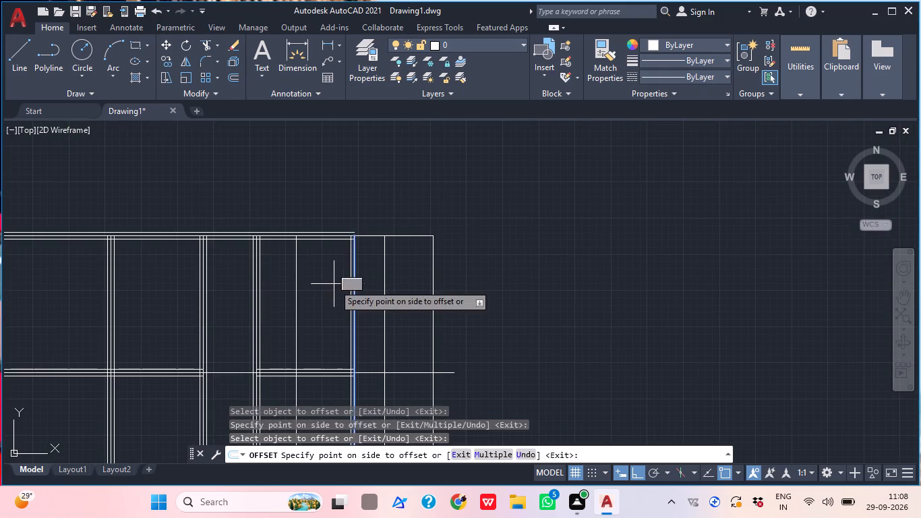
pyautogui.click(333, 284)
pyautogui.scroll(3, 369, 285)
pyautogui.click(303, 299)
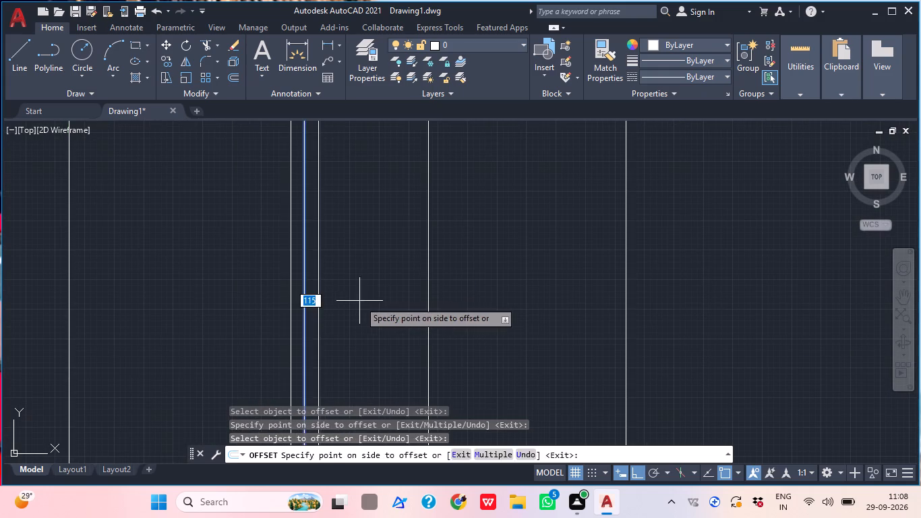
pyautogui.click(359, 301)
# Offset the top edge's two segments between the seventh and ninth vertical grid lines by 115 to both sides.
pyautogui.scroll(-1, 361, 295)
pyautogui.click(363, 164)
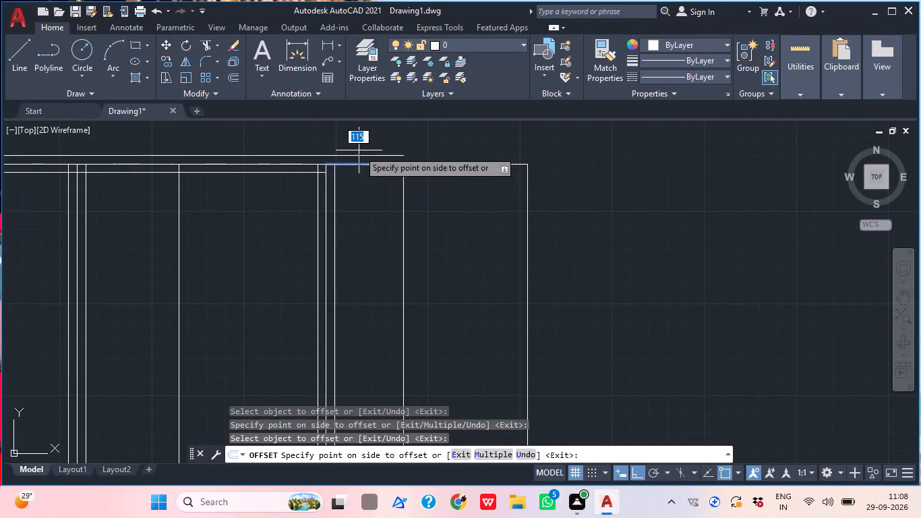
pyautogui.click(357, 145)
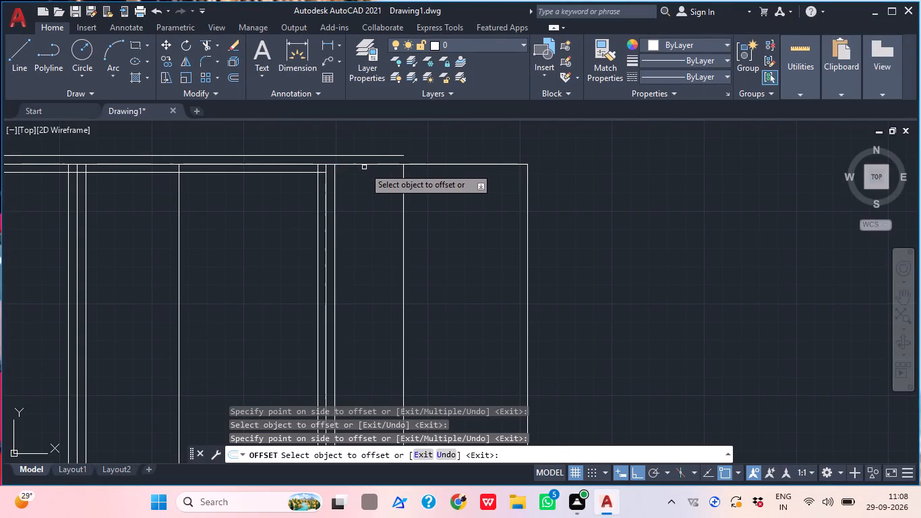
pyautogui.click(365, 166)
pyautogui.click(371, 204)
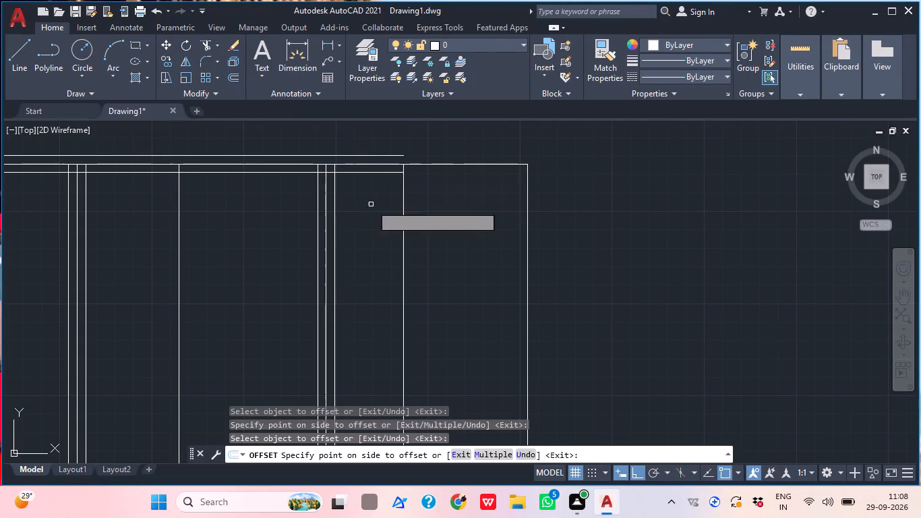
pyautogui.click(432, 167)
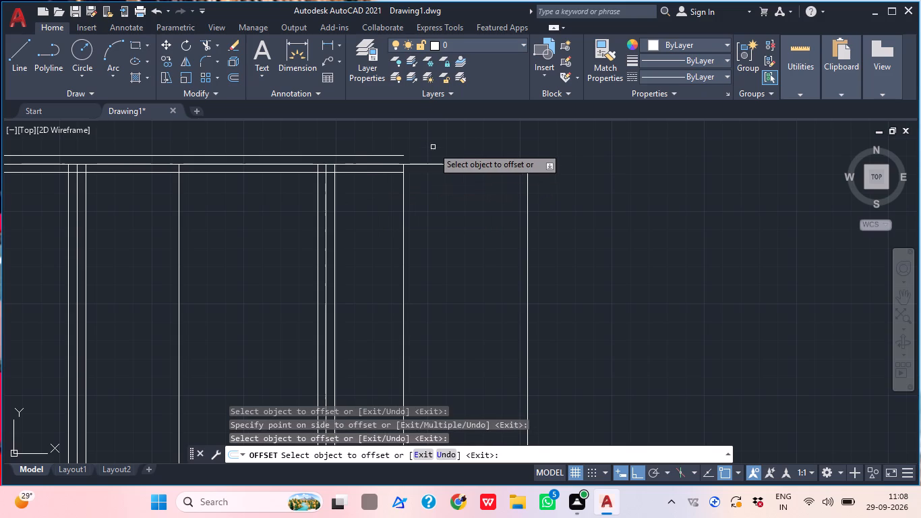
pyautogui.click(431, 165)
pyautogui.click(429, 153)
pyautogui.click(434, 165)
pyautogui.click(435, 181)
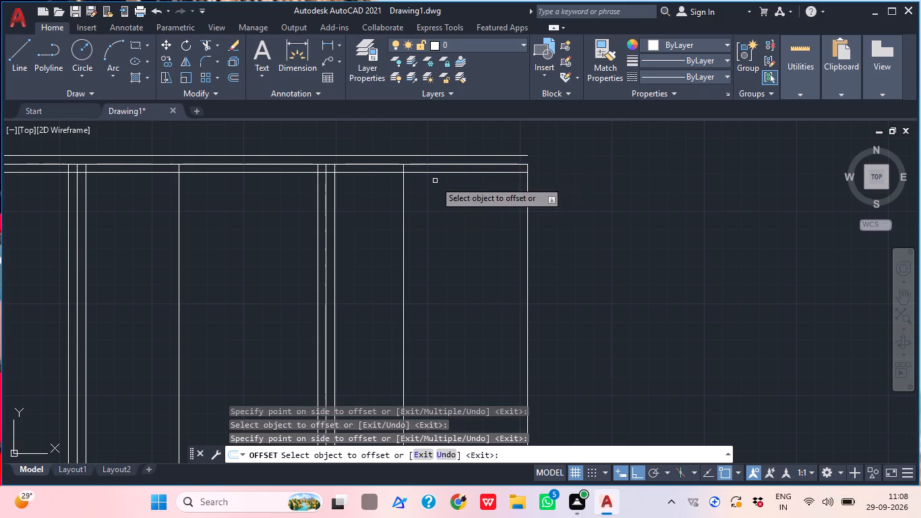
# Offset the first horizontal line below the top edge by 115 to both sides, from the seventh vertical grid line to its right end.
pyautogui.scroll(-3, 504, 204)
pyautogui.scroll(2, 462, 266)
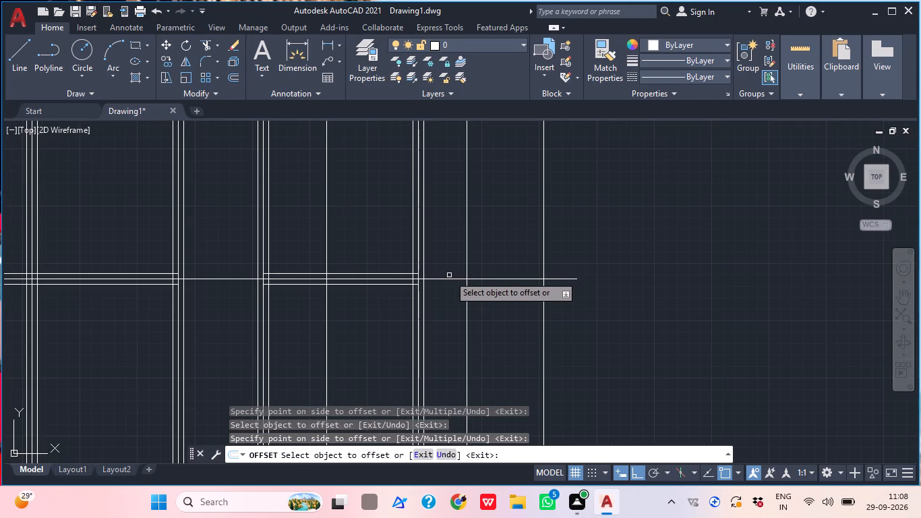
pyautogui.click(450, 280)
pyautogui.click(449, 267)
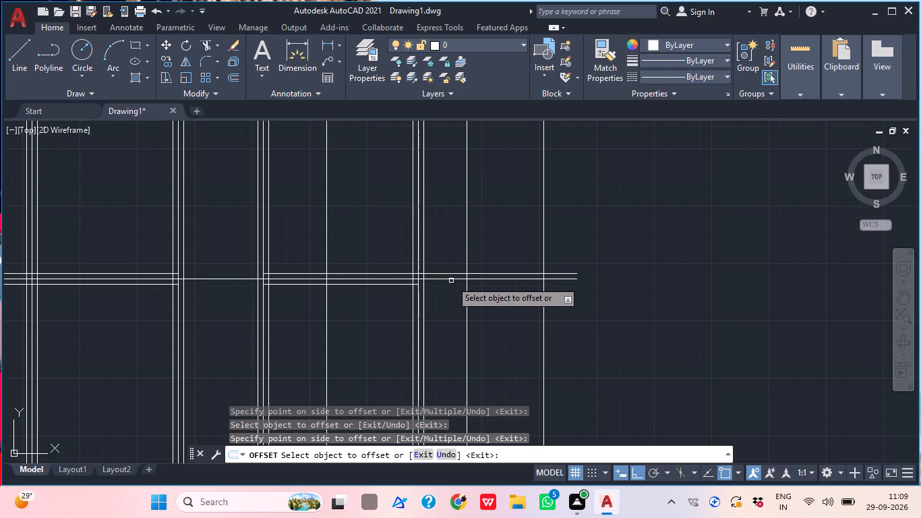
pyautogui.click(451, 277)
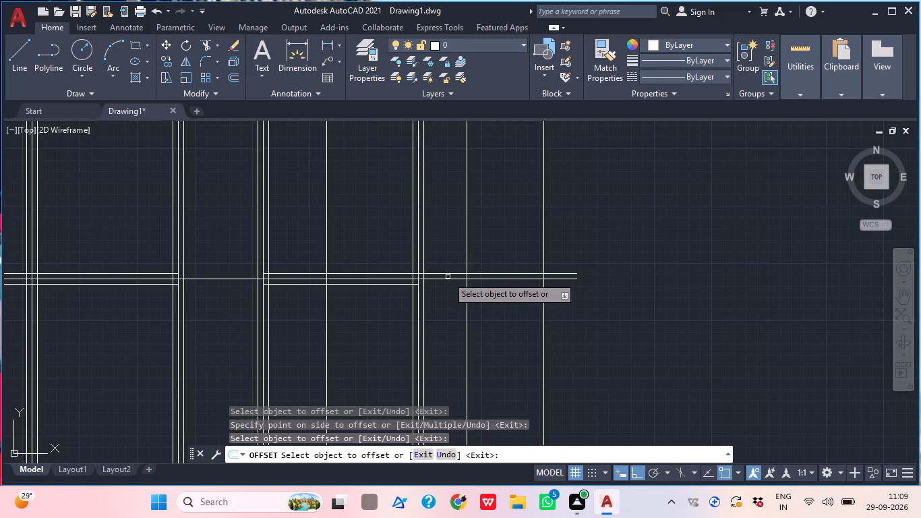
pyautogui.click(446, 279)
pyautogui.click(454, 296)
# Offset the right edge's upper segment, above the first horizontal line below the top edge, by 115 to both sides.
pyautogui.moveTo(487, 273); pyautogui.dragTo(317, 324, button='middle')
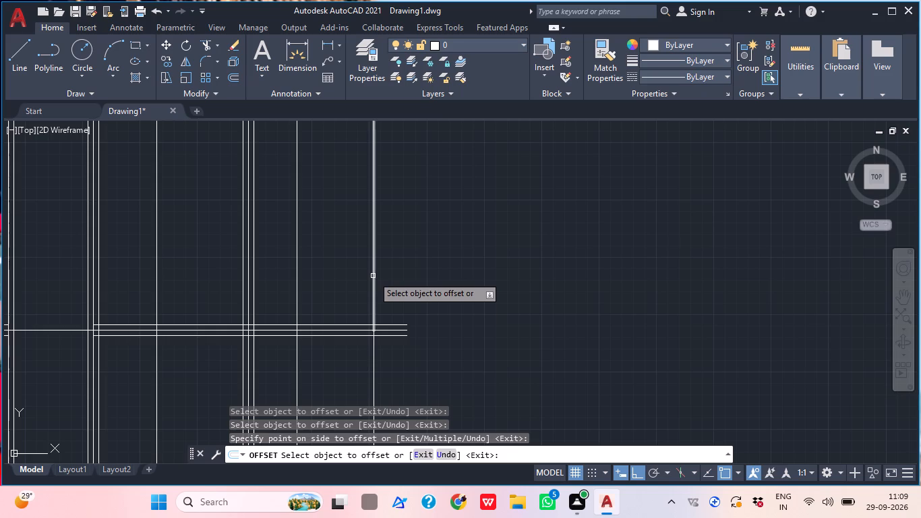
pyautogui.doubleClick(373, 276)
pyautogui.click(375, 279)
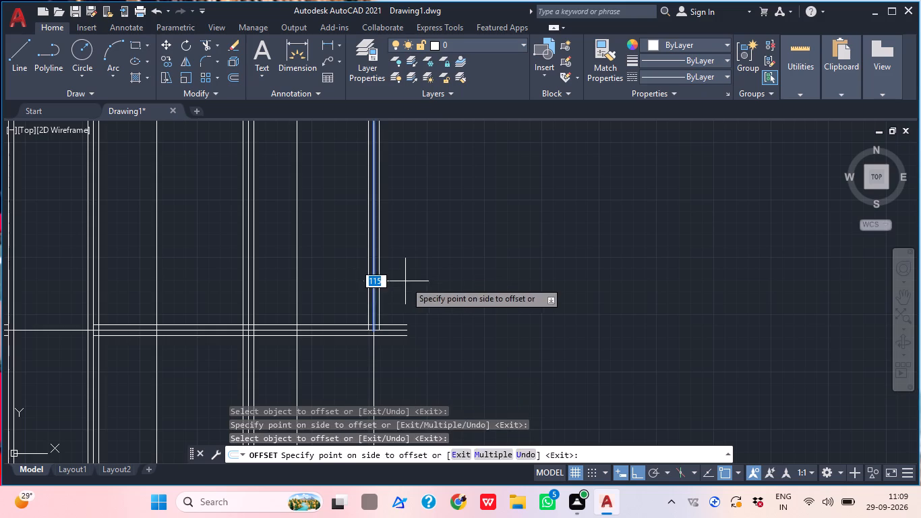
pyautogui.click(405, 281)
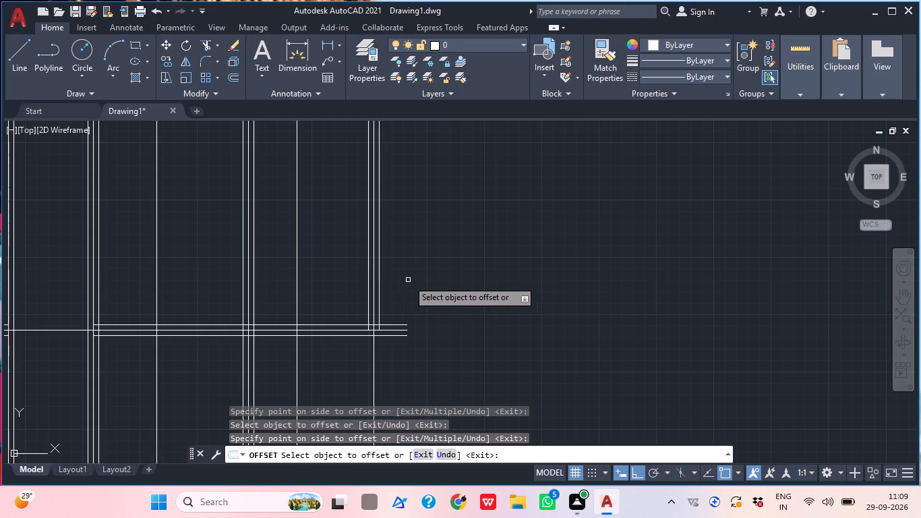
pyautogui.press('Escape')
# Extend the left edge's two offset lines down to the lower offset line of the first horizontal line below the top edge.
pyautogui.scroll(-4, 404, 280)
pyautogui.middleClick(299, 272)
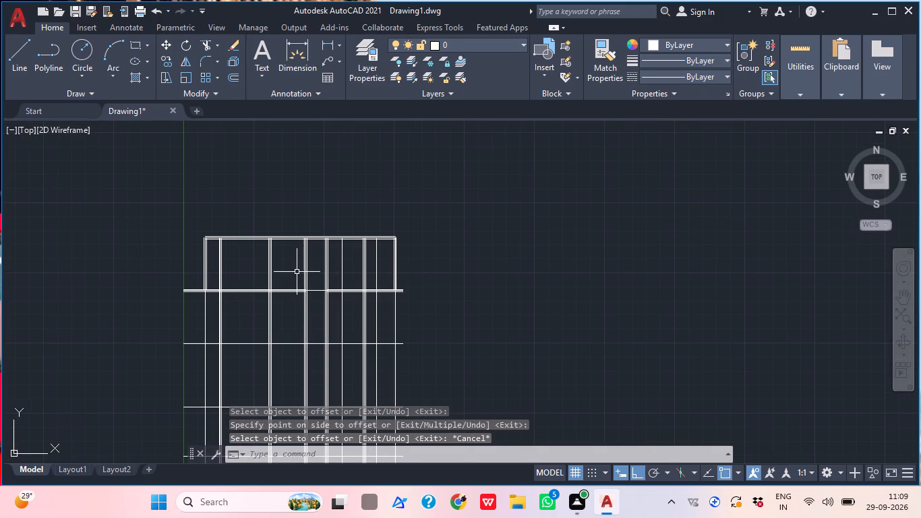
pyautogui.scroll(1, 216, 237)
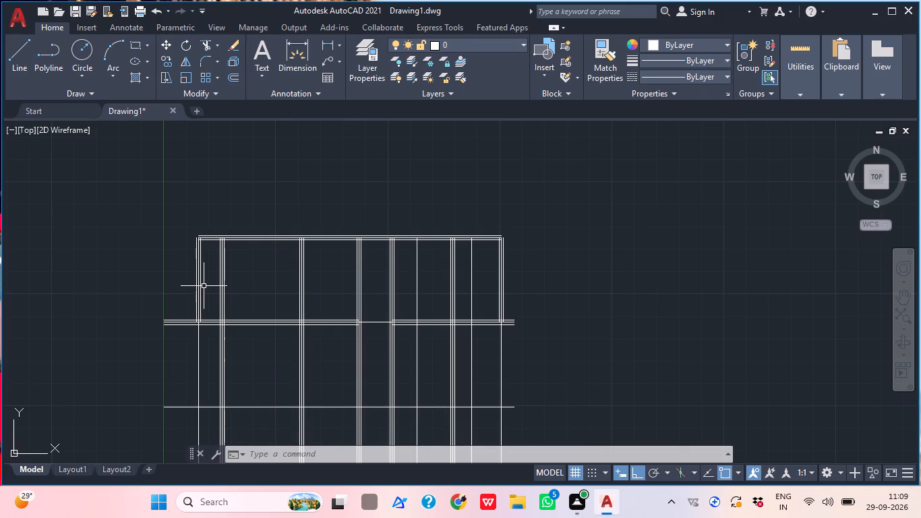
pyautogui.scroll(2, 185, 323)
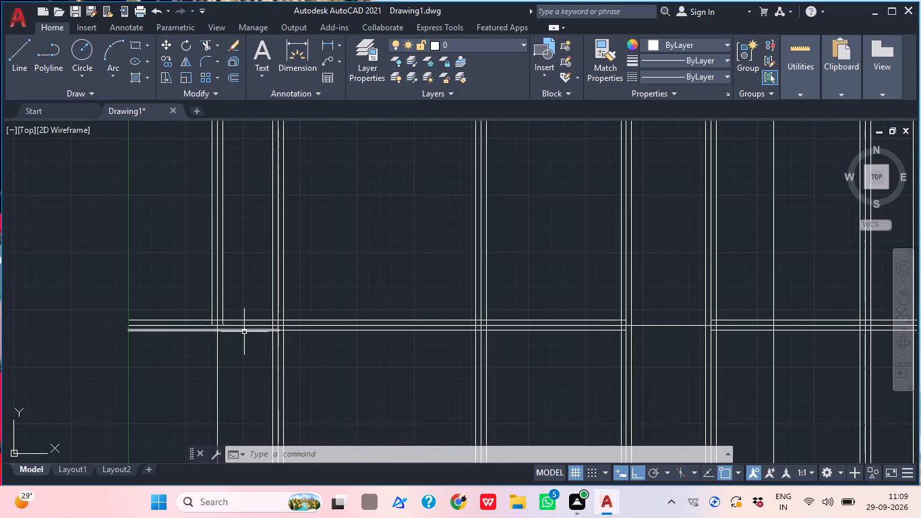
pyautogui.moveTo(260, 339); pyautogui.dragTo(227, 346, button='middle')
pyautogui.scroll(2, 185, 347)
pyautogui.press('e')
pyautogui.press('x')
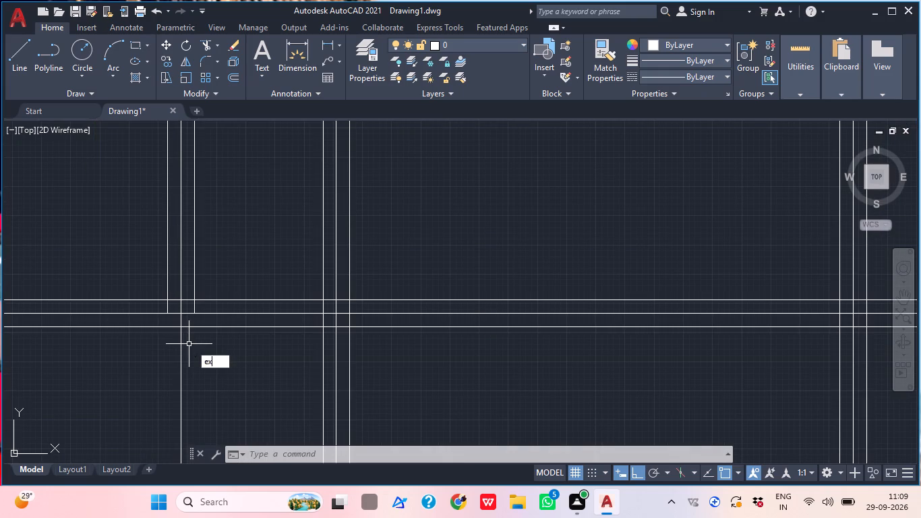
pyautogui.press('space')
pyautogui.scroll(2, 155, 299)
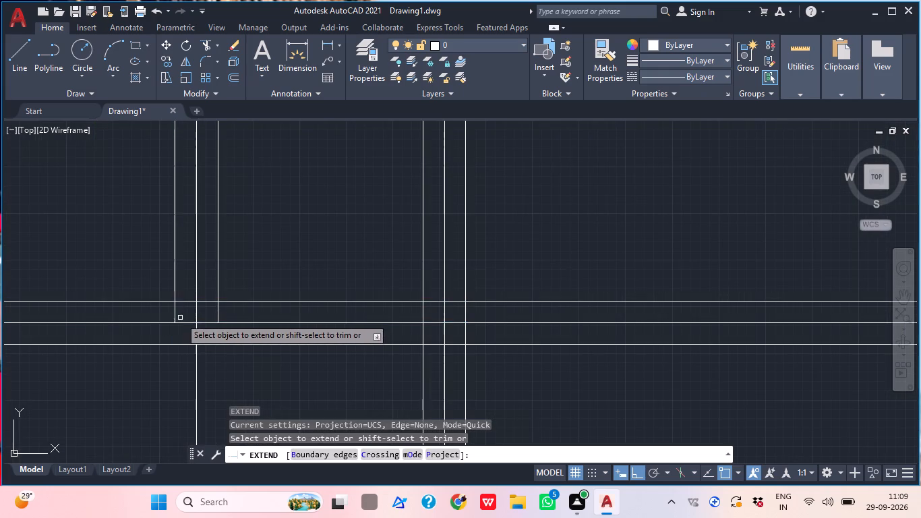
pyautogui.click(180, 318)
pyautogui.click(159, 314)
pyautogui.click(216, 317)
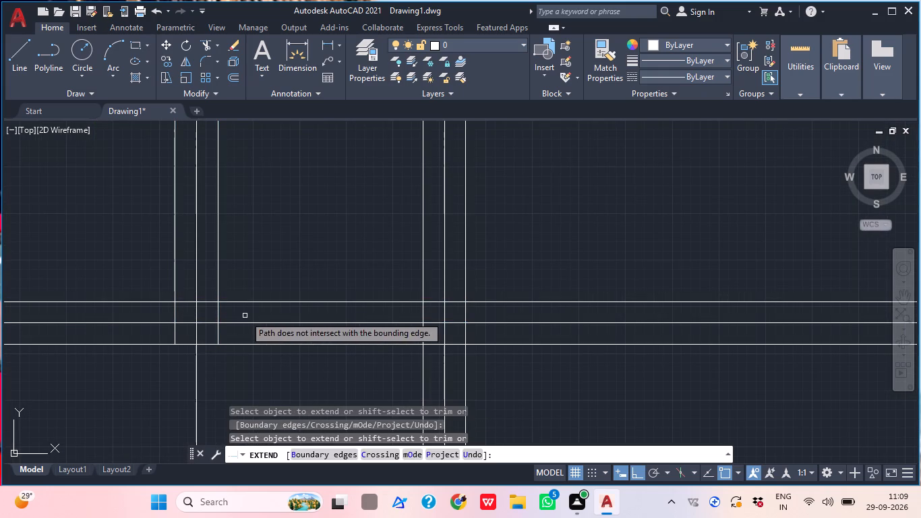
pyautogui.press('Escape')
# Trim the first horizontal line's upper and lower offset lines where they overhang beyond the left edge's outer offset line.
pyautogui.write('tr')
pyautogui.press('space')
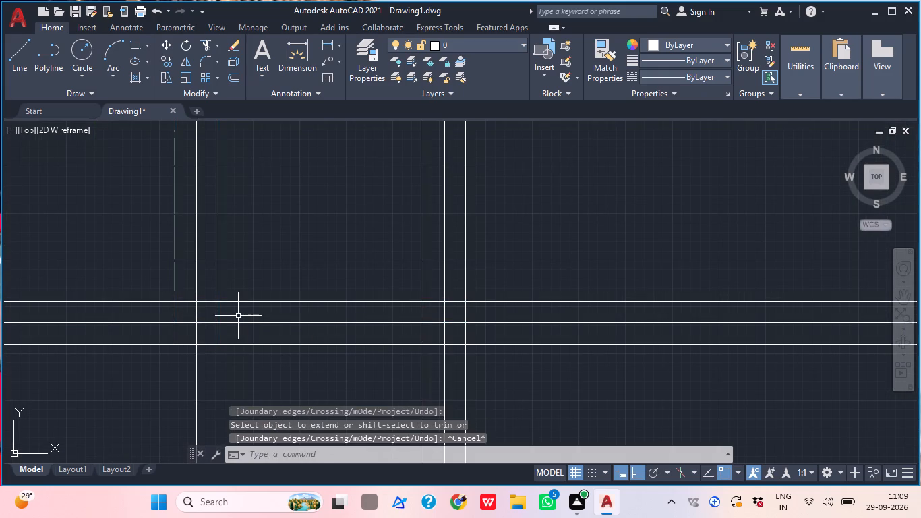
pyautogui.click(153, 341)
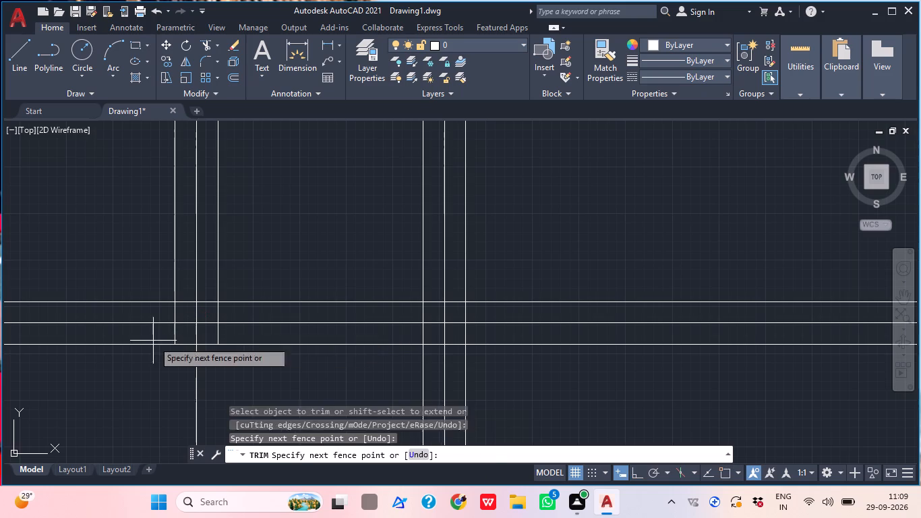
pyautogui.click(152, 365)
pyautogui.click(129, 311)
pyautogui.click(102, 280)
pyautogui.scroll(-2, 134, 292)
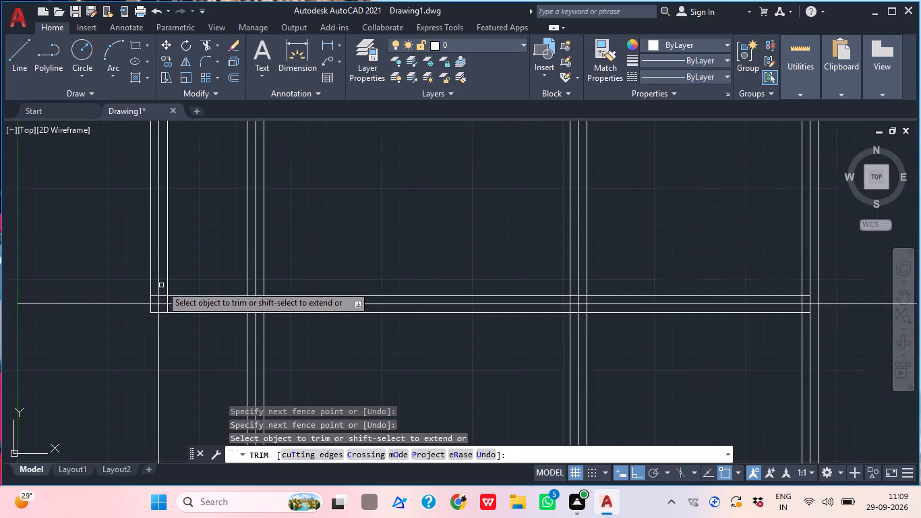
pyautogui.scroll(-2, 161, 285)
pyautogui.moveTo(201, 385); pyautogui.dragTo(206, 411, button='middle')
pyautogui.scroll(1, 181, 227)
pyautogui.press('Escape')
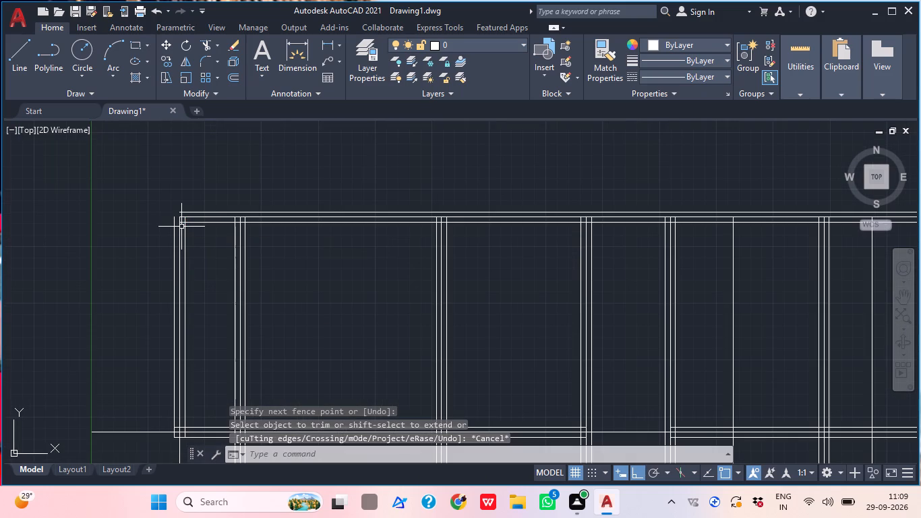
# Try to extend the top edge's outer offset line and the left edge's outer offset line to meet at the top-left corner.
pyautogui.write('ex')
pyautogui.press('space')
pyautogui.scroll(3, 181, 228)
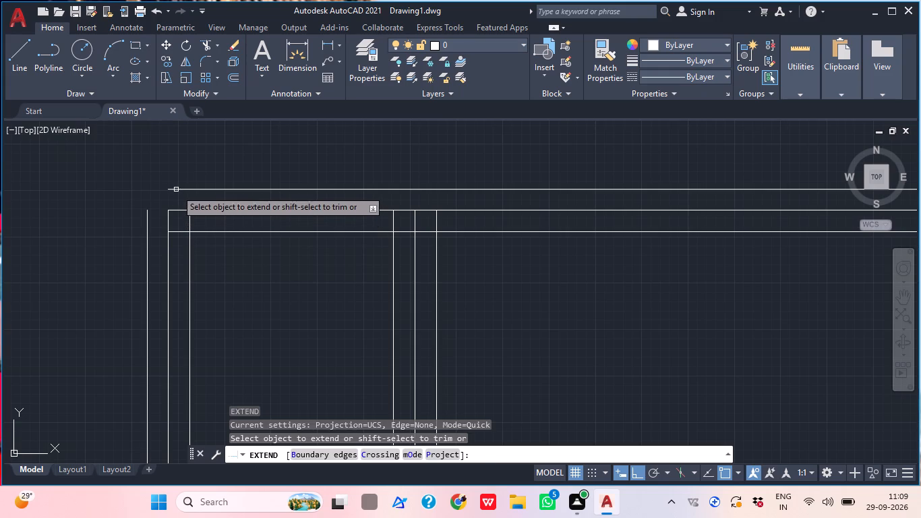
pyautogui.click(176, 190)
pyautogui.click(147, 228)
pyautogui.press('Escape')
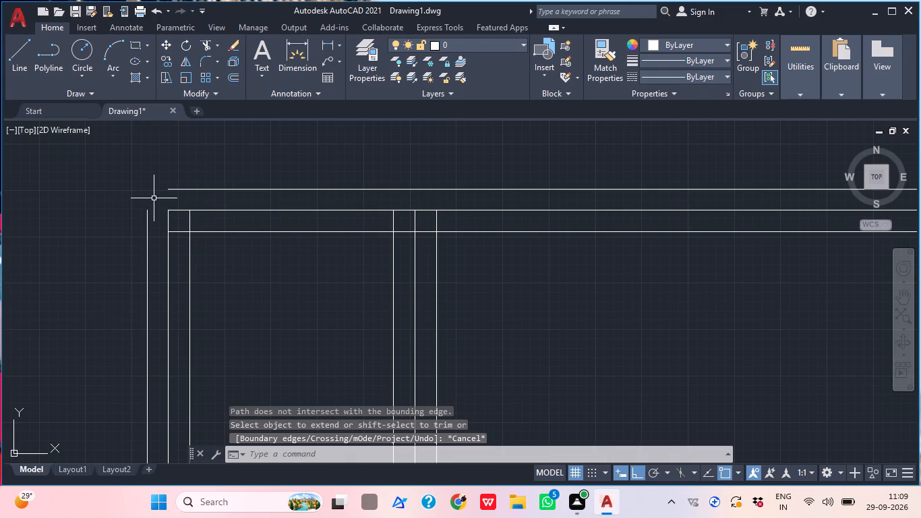
# Draw lines closing the top-left corner between the left edge's outer offset line and the top edge's outer offset line.
pyautogui.press('l')
pyautogui.press('space')
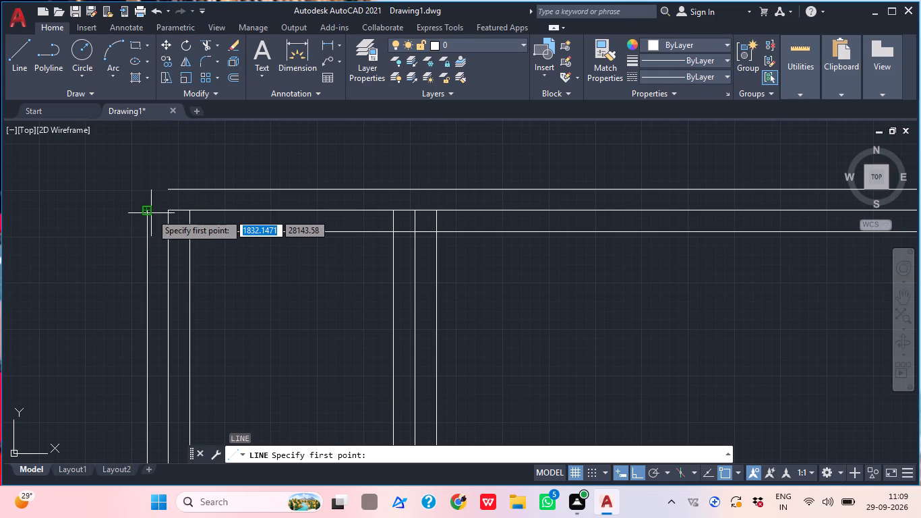
pyautogui.click(145, 209)
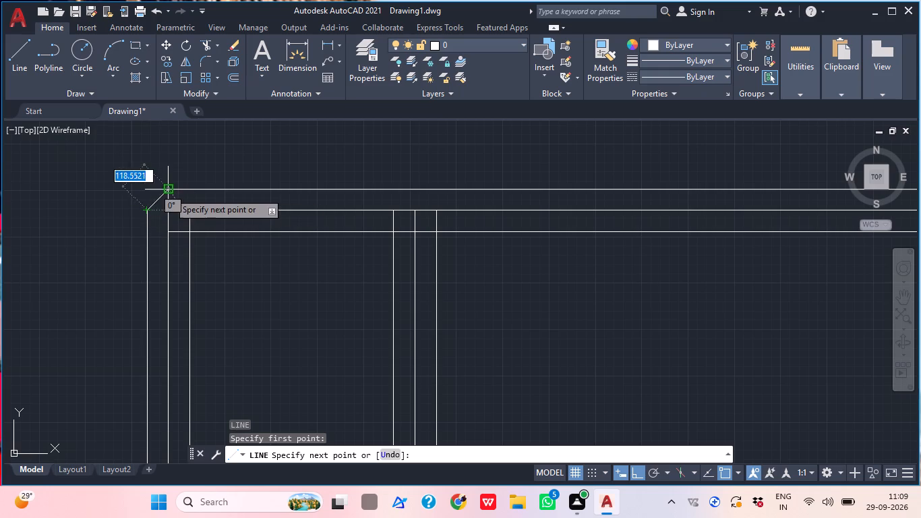
pyautogui.click(149, 188)
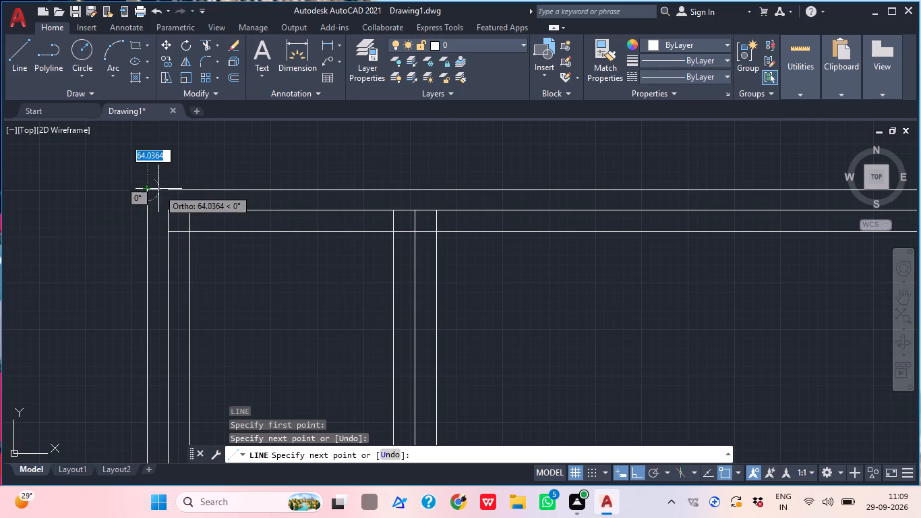
pyautogui.click(175, 191)
pyautogui.press('Escape')
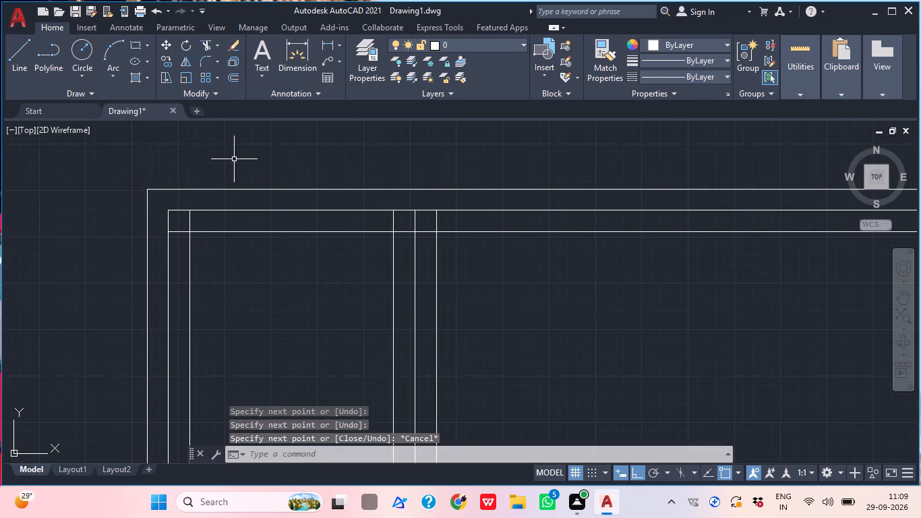
# Extend the left edge's centre and inner lines and the top edge's centre and inner lines to the outer corner lines.
pyautogui.scroll(-2, 225, 203)
pyautogui.moveTo(235, 226); pyautogui.dragTo(197, 216, button='middle')
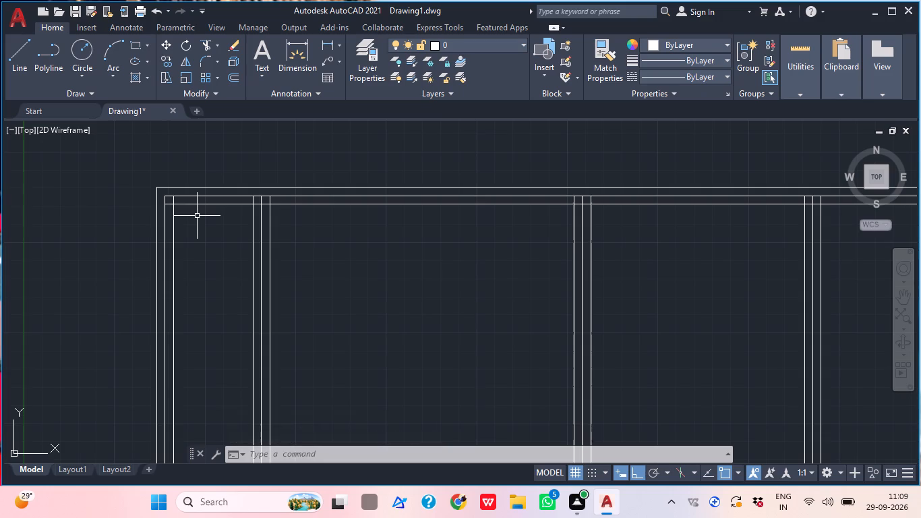
pyautogui.moveTo(278, 254); pyautogui.dragTo(272, 253, button='middle')
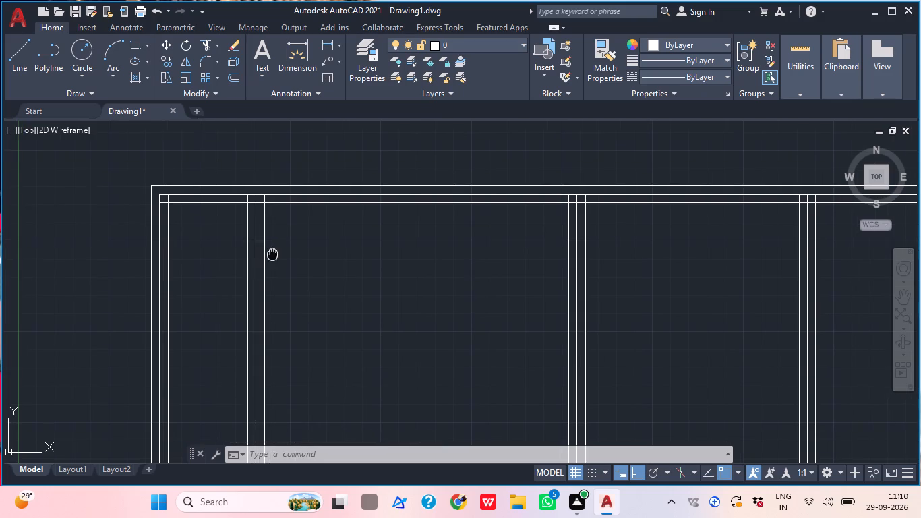
pyautogui.moveTo(272, 253); pyautogui.dragTo(270, 252, button='middle')
pyautogui.write('ex')
pyautogui.press('space')
pyautogui.scroll(1, 177, 205)
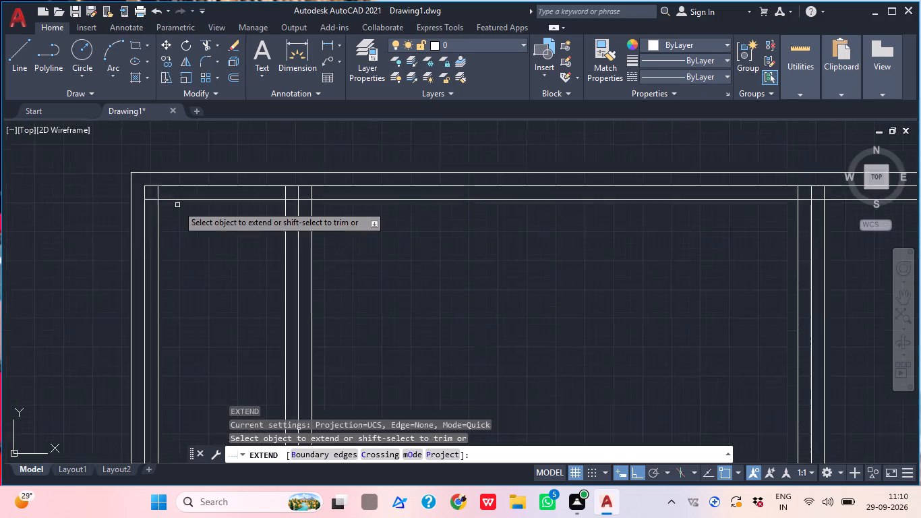
pyautogui.scroll(1, 177, 205)
pyautogui.click(145, 204)
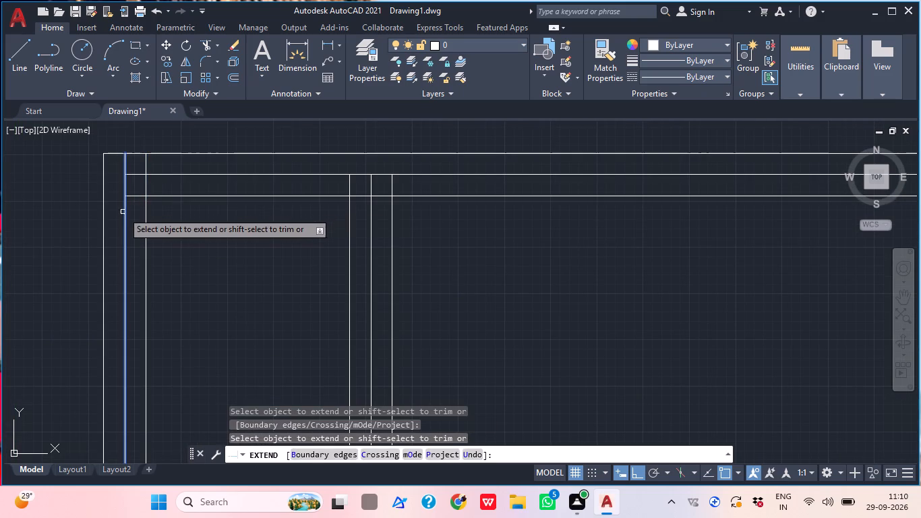
pyautogui.click(123, 212)
pyautogui.click(162, 201)
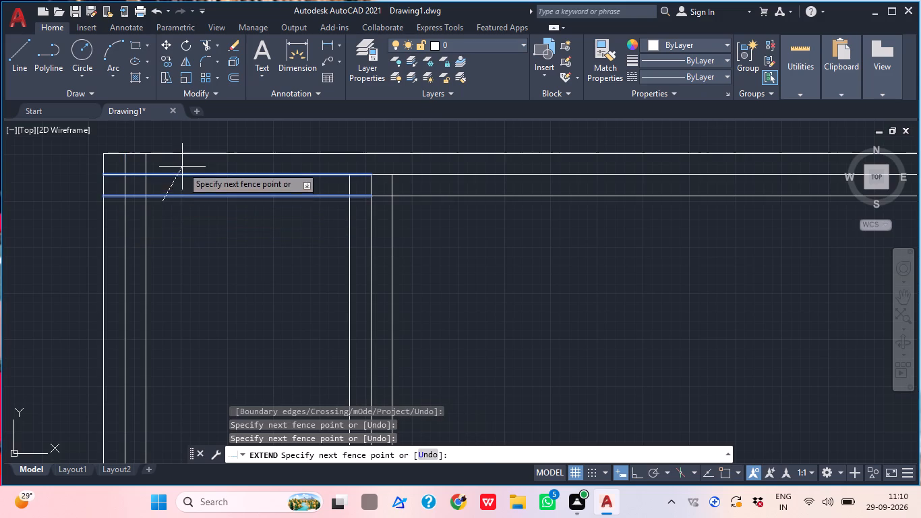
pyautogui.click(182, 167)
pyautogui.moveTo(262, 233); pyautogui.dragTo(237, 239, button='middle')
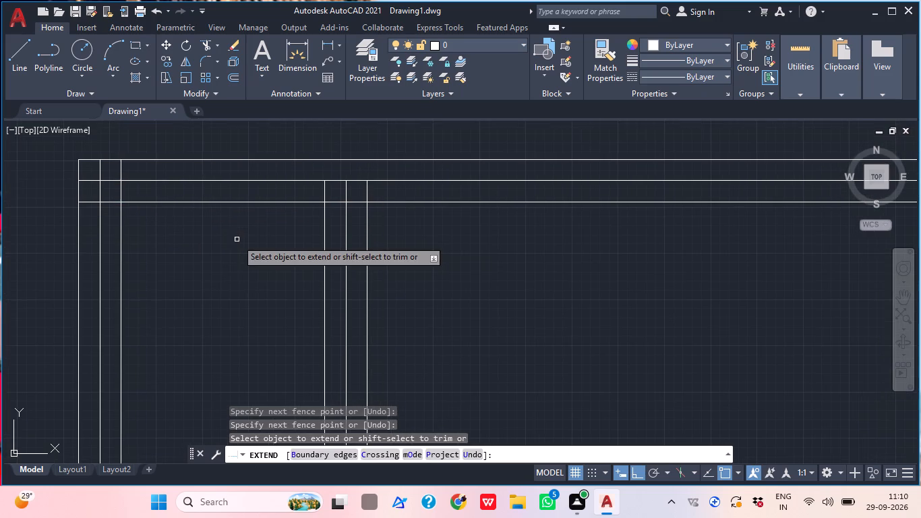
pyautogui.moveTo(268, 246); pyautogui.dragTo(204, 227, button='middle')
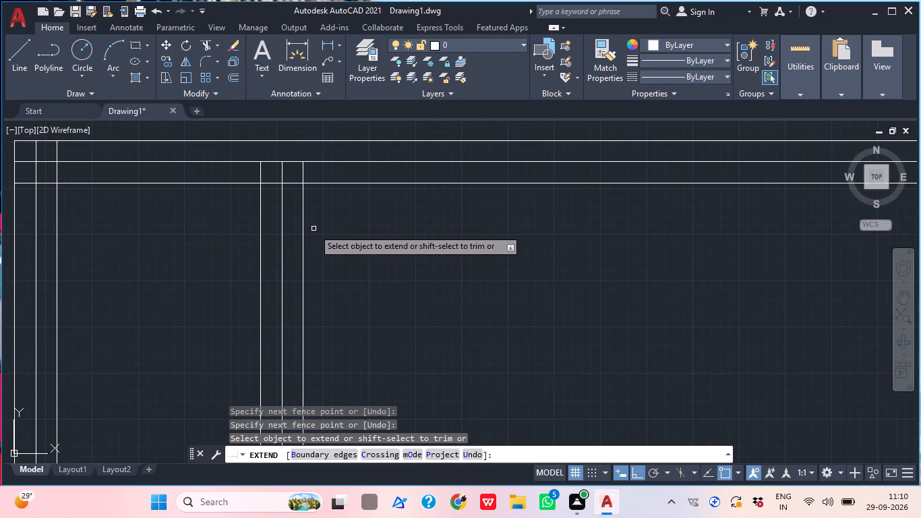
pyautogui.scroll(1, 295, 194)
pyautogui.moveTo(295, 194); pyautogui.dragTo(293, 212, button='middle')
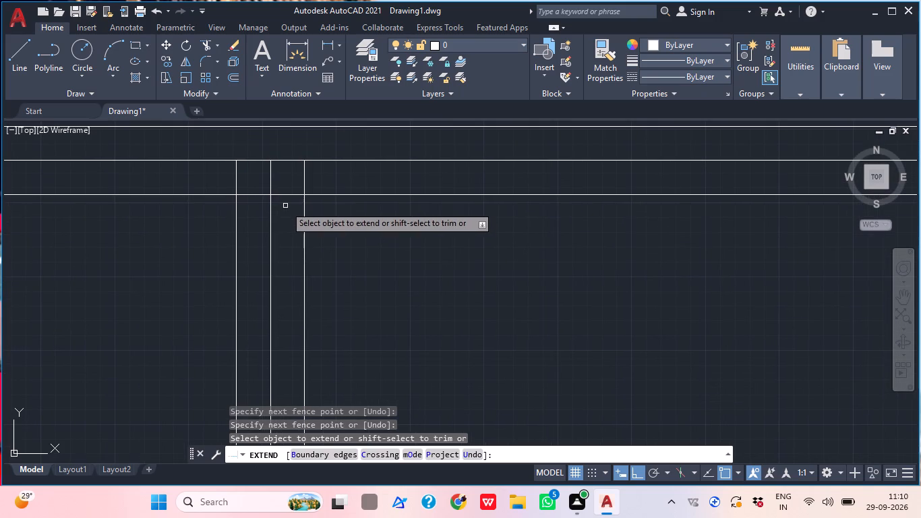
pyautogui.press('Escape')
# Trim the second vertical line and its two offset lines back to the top edge's inner offset line.
pyautogui.press('t')
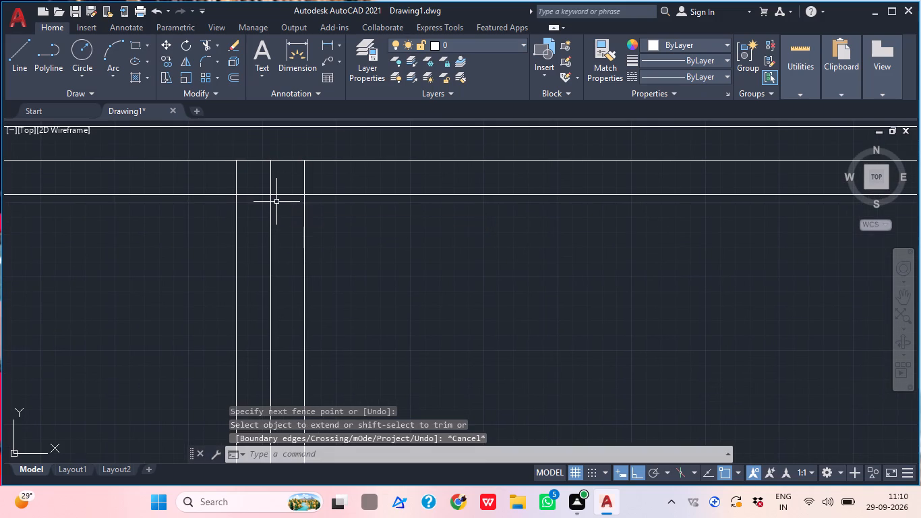
pyautogui.press('r')
pyautogui.press('space')
pyautogui.click(224, 189)
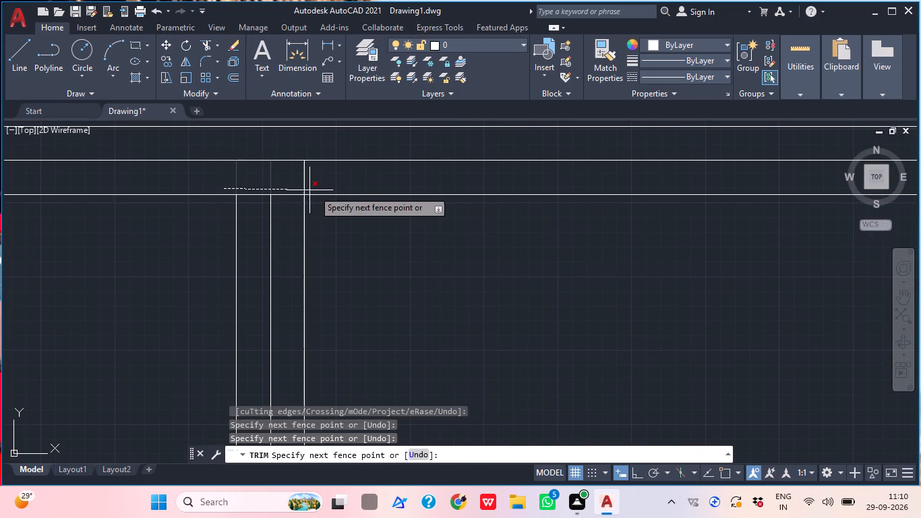
pyautogui.click(327, 190)
pyautogui.scroll(-1, 290, 262)
pyautogui.moveTo(289, 264); pyautogui.dragTo(230, 217, button='middle')
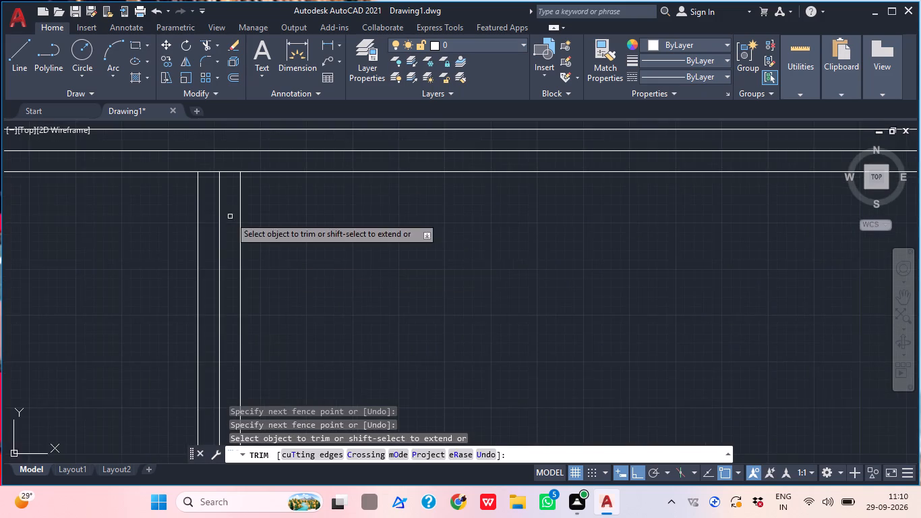
# Trim the second vertical line and its offsets between the upper and lower offset lines of the first horizontal line below the top edge.
pyautogui.scroll(-2, 231, 219)
pyautogui.moveTo(260, 311); pyautogui.dragTo(256, 235, button='middle')
pyautogui.scroll(-2, 256, 235)
pyautogui.scroll(2, 232, 316)
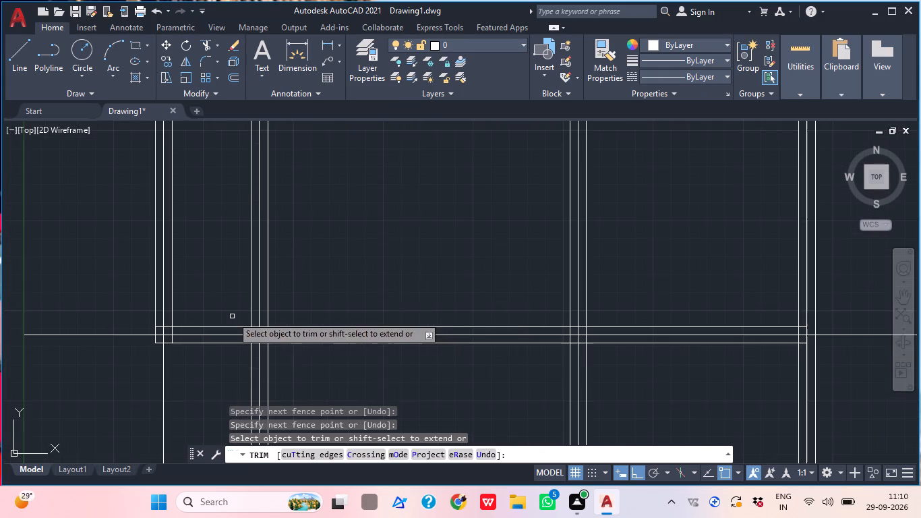
pyautogui.scroll(3, 262, 337)
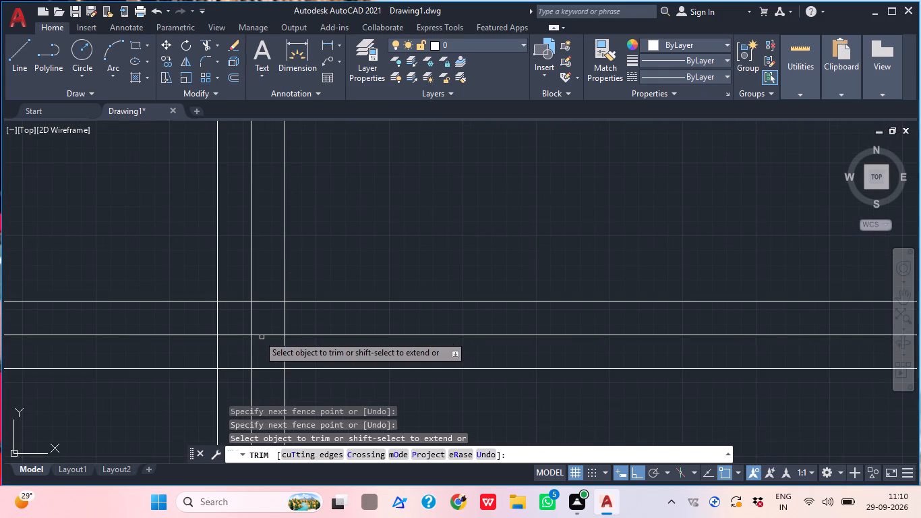
pyautogui.click(207, 320)
pyautogui.click(330, 316)
pyautogui.click(196, 346)
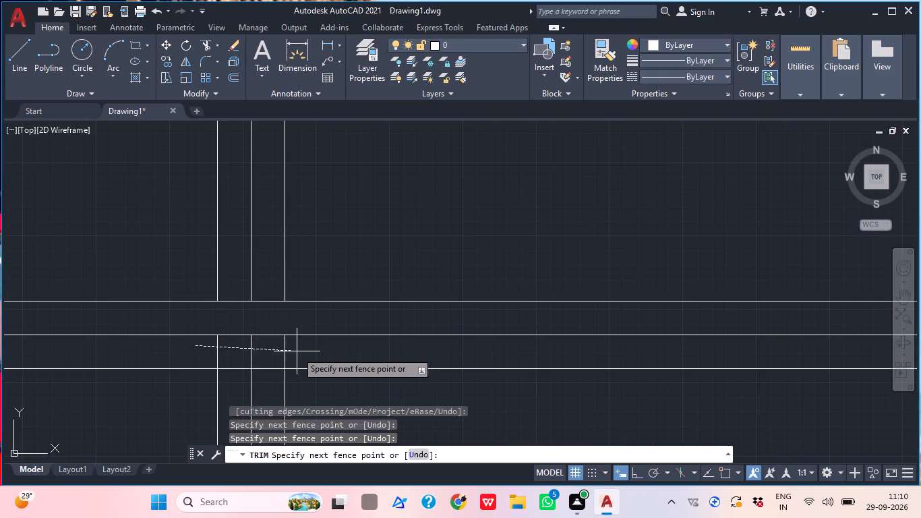
pyautogui.click(305, 351)
pyautogui.scroll(-2, 285, 343)
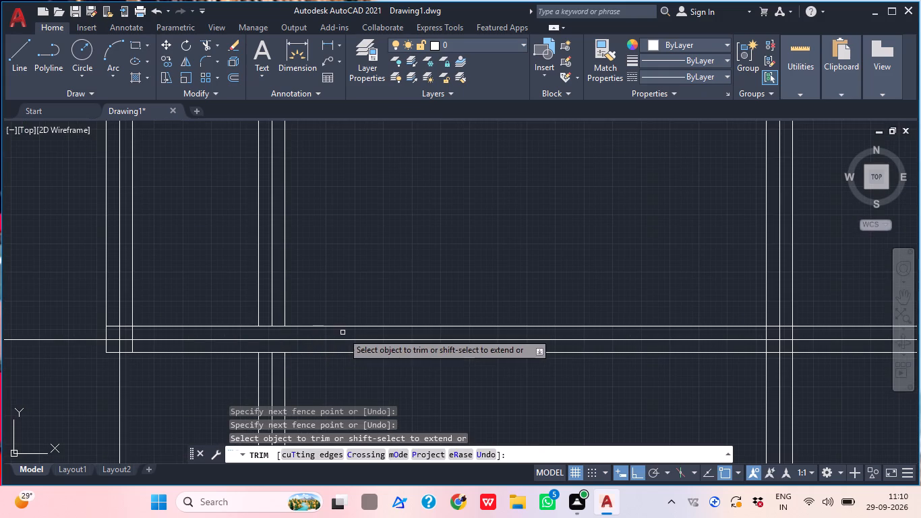
pyautogui.press('Escape')
# Examine the beam intersections along the first horizontal line below the top edge.
pyautogui.scroll(-4, 307, 306)
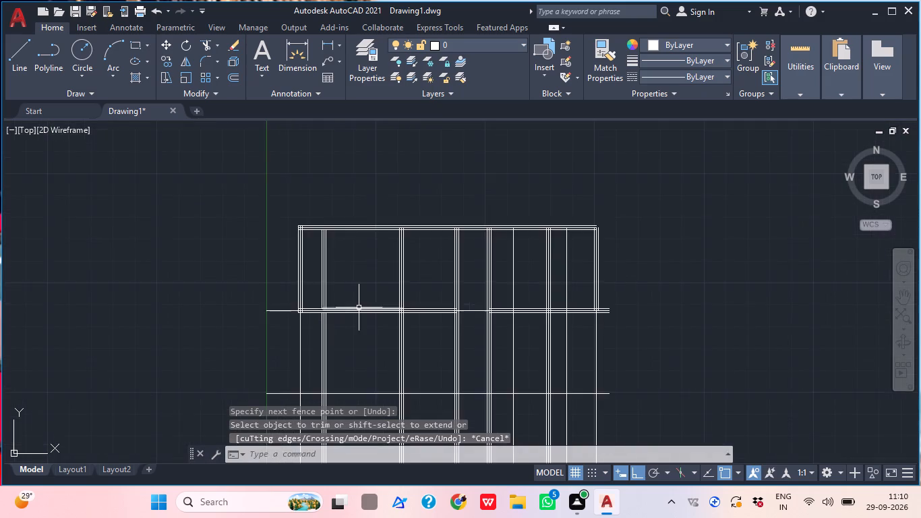
pyautogui.moveTo(354, 312); pyautogui.dragTo(238, 329, button='middle')
pyautogui.scroll(1, 318, 318)
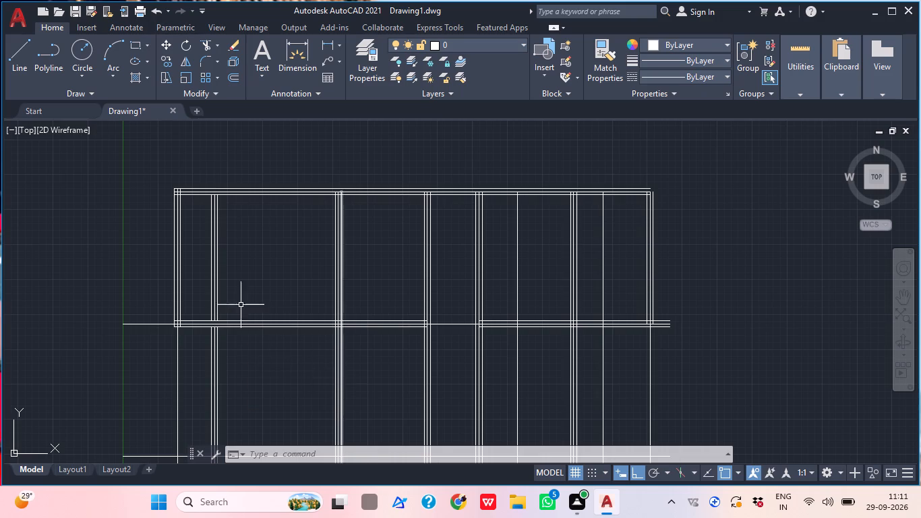
pyautogui.scroll(1, 222, 245)
pyautogui.moveTo(234, 254); pyautogui.dragTo(223, 263, button='middle')
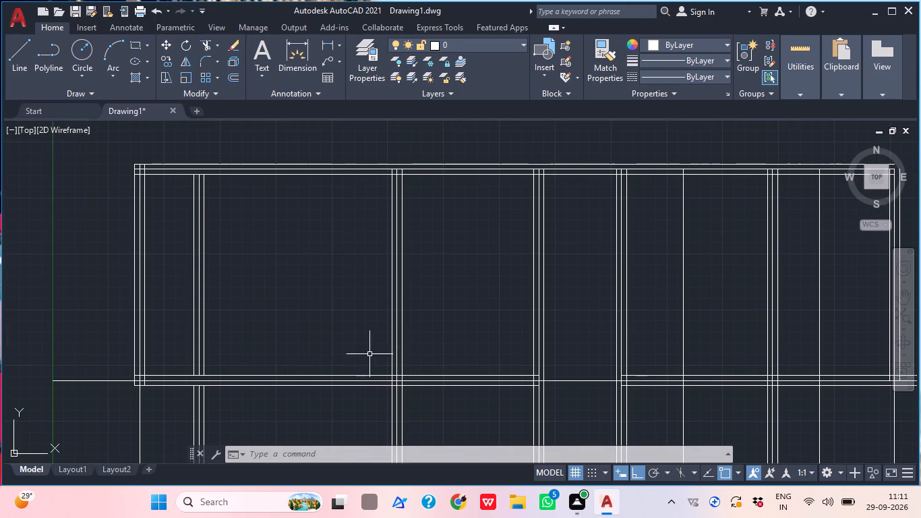
pyautogui.moveTo(369, 354); pyautogui.dragTo(311, 334, button='middle')
pyautogui.scroll(2, 319, 378)
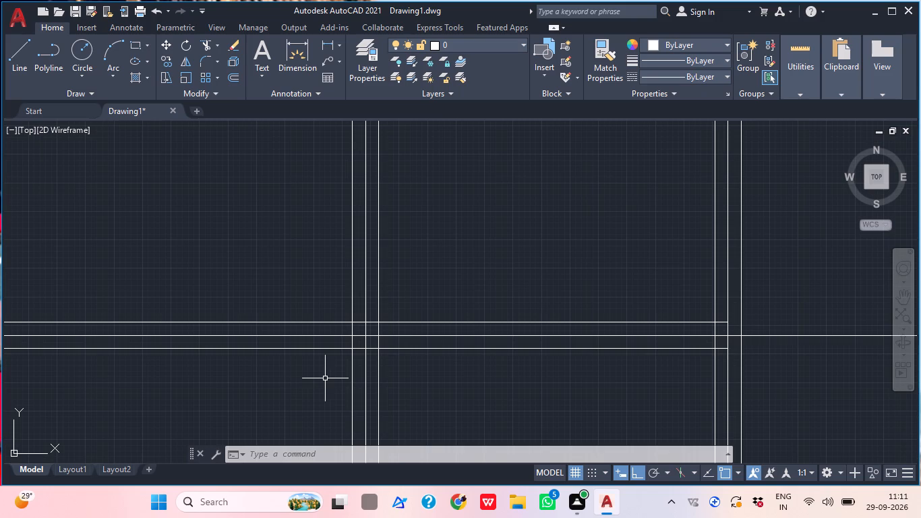
pyautogui.moveTo(380, 357); pyautogui.dragTo(267, 359, button='middle')
pyautogui.moveTo(325, 319); pyautogui.dragTo(324, 321, button='middle')
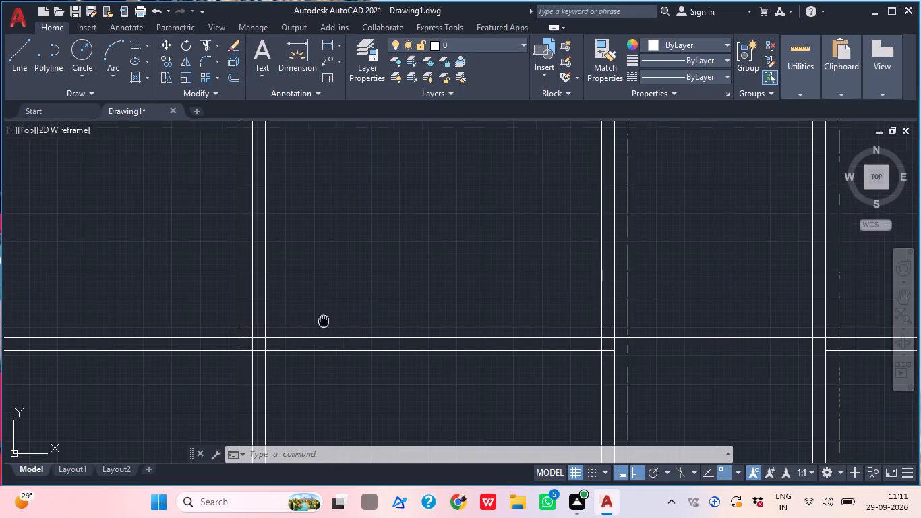
pyautogui.moveTo(324, 321); pyautogui.dragTo(285, 368, button='middle')
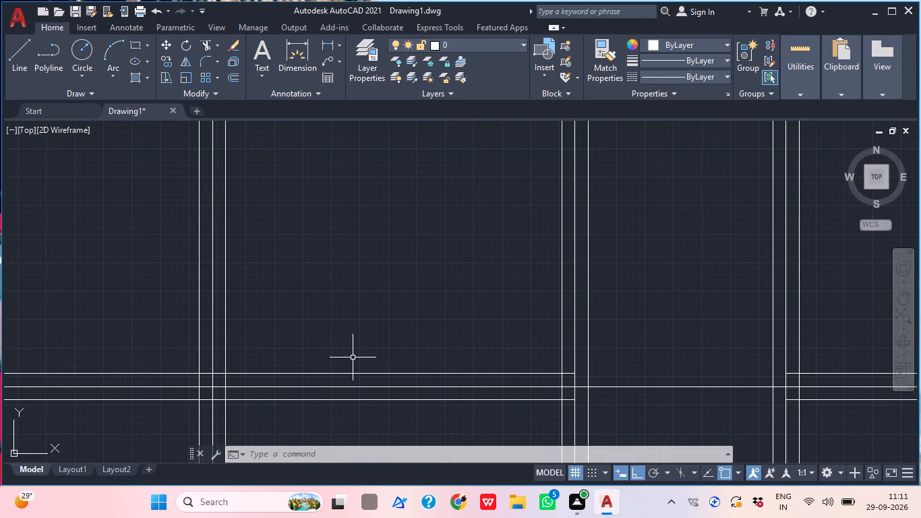
pyautogui.scroll(-1, 434, 367)
pyautogui.moveTo(460, 367); pyautogui.dragTo(400, 386, button='middle')
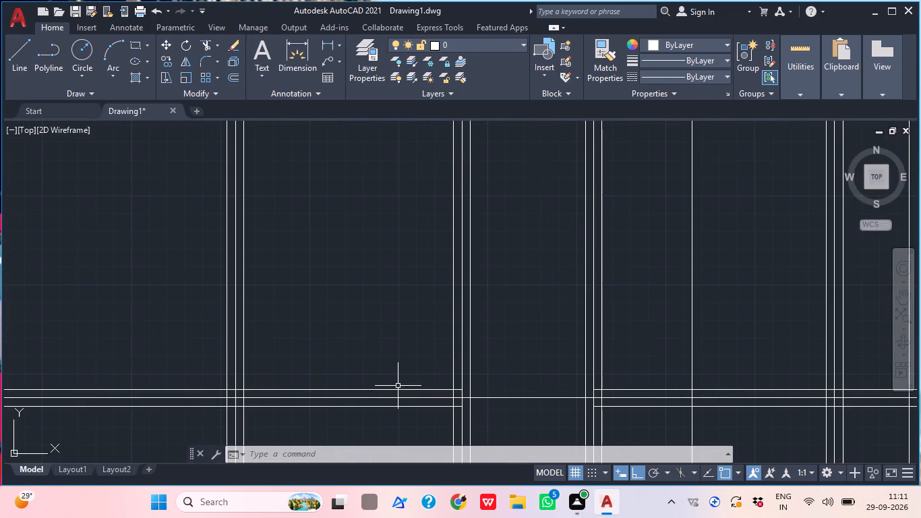
pyautogui.scroll(-2, 473, 407)
pyautogui.moveTo(485, 409); pyautogui.dragTo(370, 349, button='middle')
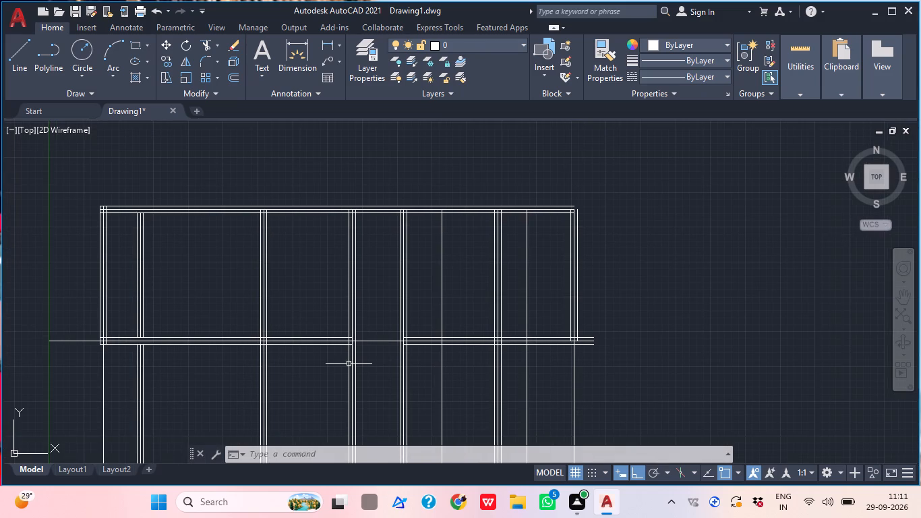
# Extend both offset lines of the first horizontal line below the top edge across the gap between the fourth and fifth vertical lines.
pyautogui.scroll(3, 349, 359)
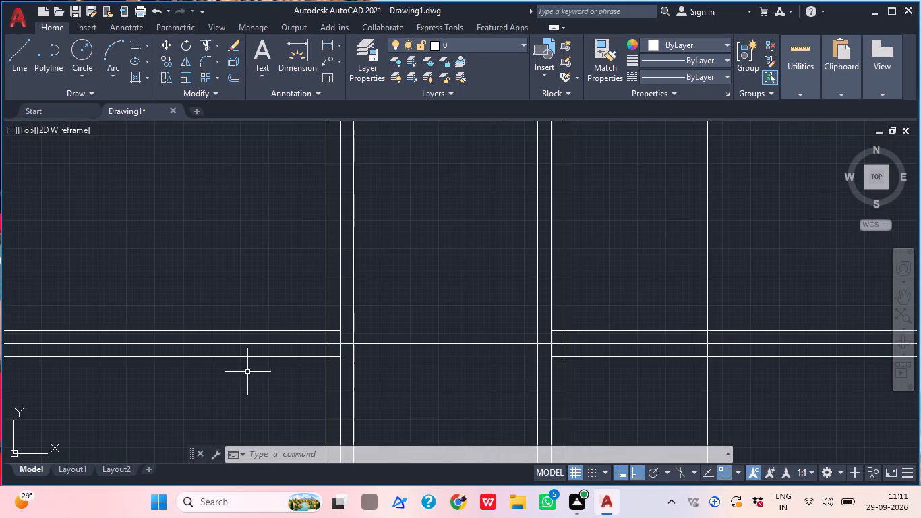
pyautogui.press('e')
pyautogui.press('x')
pyautogui.press('space')
pyautogui.scroll(1, 344, 334)
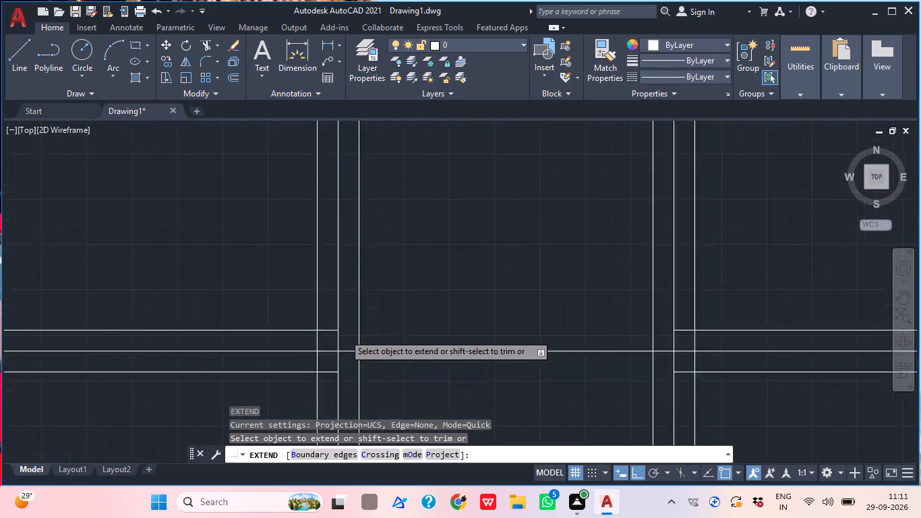
pyautogui.scroll(2, 344, 334)
pyautogui.click(311, 339)
pyautogui.click(305, 314)
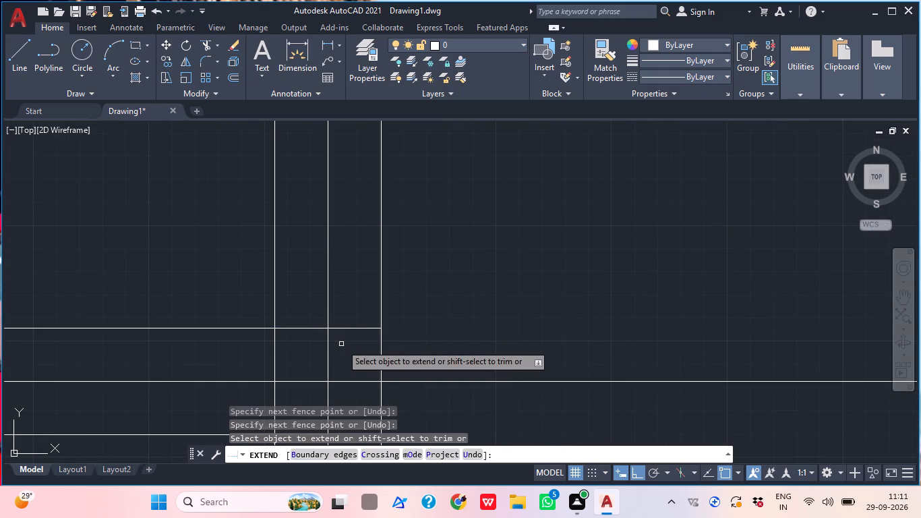
pyautogui.click(341, 344)
pyautogui.click(350, 312)
pyautogui.scroll(-2, 380, 294)
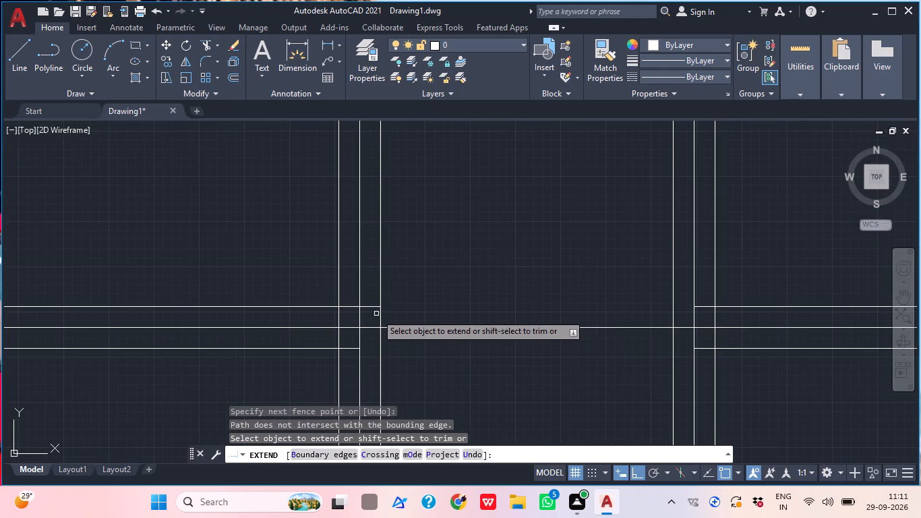
pyautogui.click(376, 314)
pyautogui.click(367, 291)
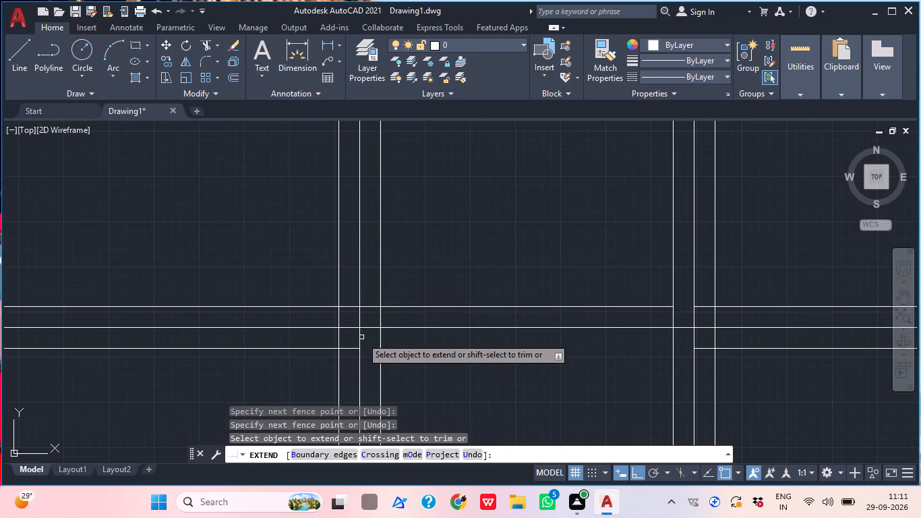
pyautogui.scroll(-1, 354, 372)
pyautogui.click(349, 358)
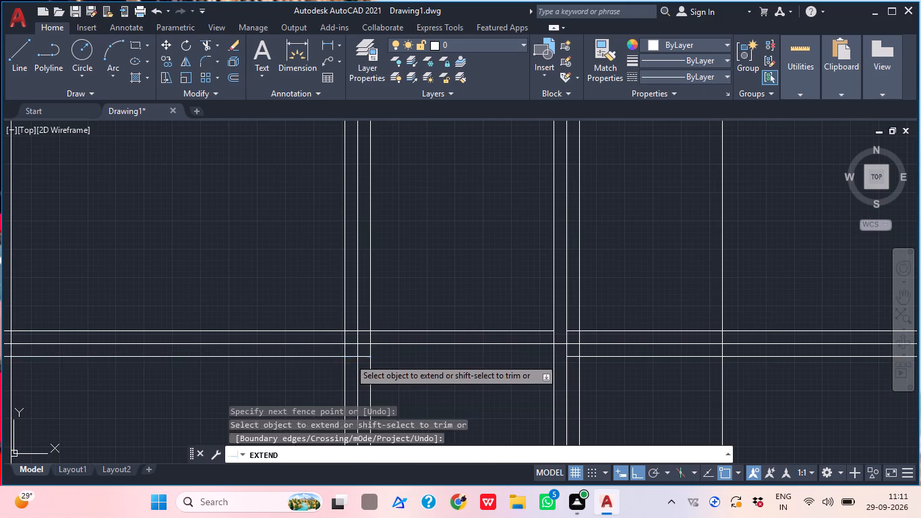
pyautogui.click(363, 359)
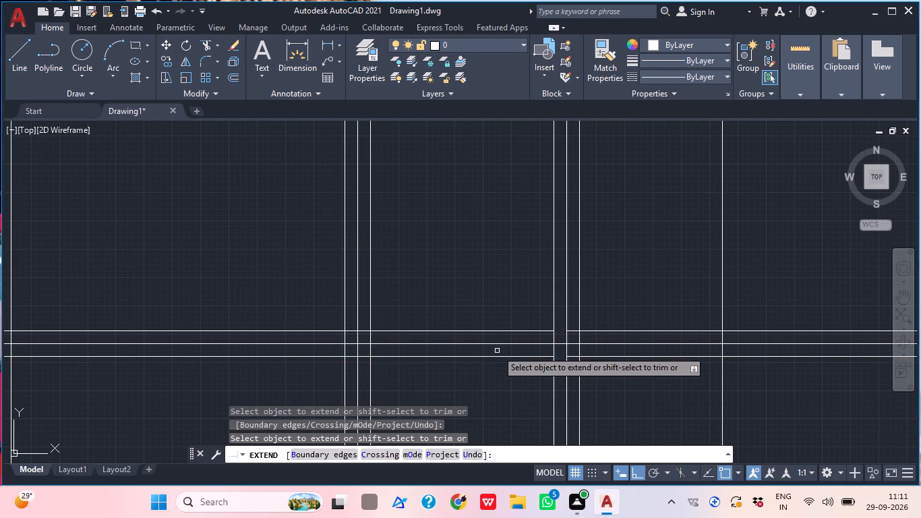
pyautogui.click(497, 353)
pyautogui.click(500, 372)
pyautogui.click(500, 322)
pyautogui.click(513, 336)
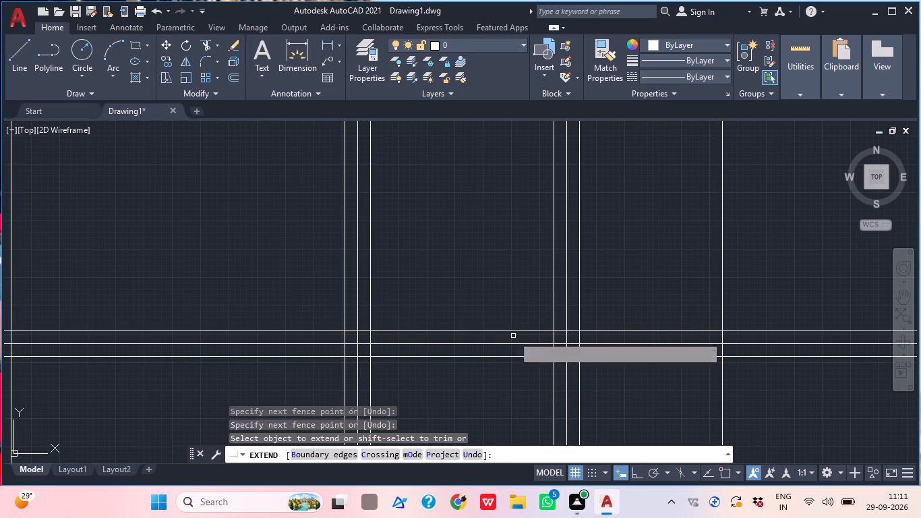
pyautogui.scroll(-2, 516, 318)
pyautogui.press('Escape')
# Examine the beam layout between the top edge and the first horizontal line below it.
pyautogui.scroll(-3, 477, 308)
pyautogui.moveTo(471, 331); pyautogui.dragTo(372, 384, button='middle')
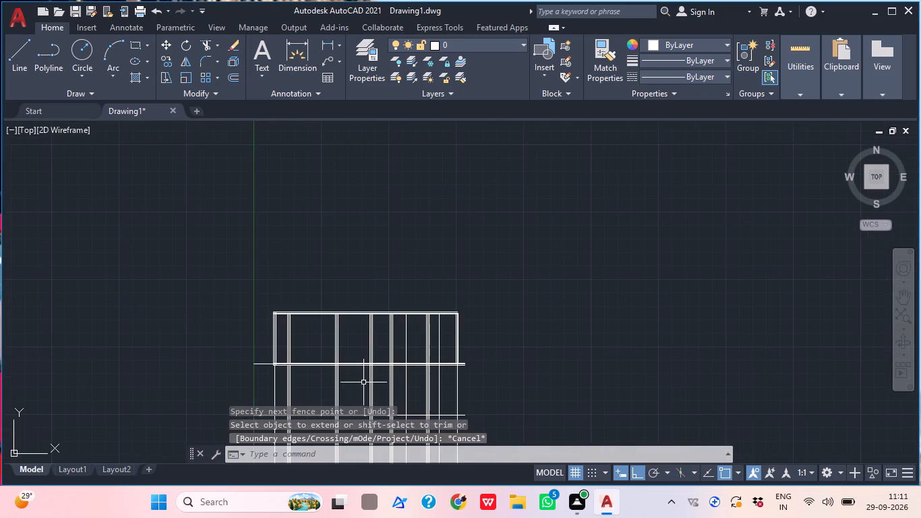
pyautogui.scroll(1, 363, 382)
pyautogui.moveTo(363, 382); pyautogui.dragTo(368, 369, button='middle')
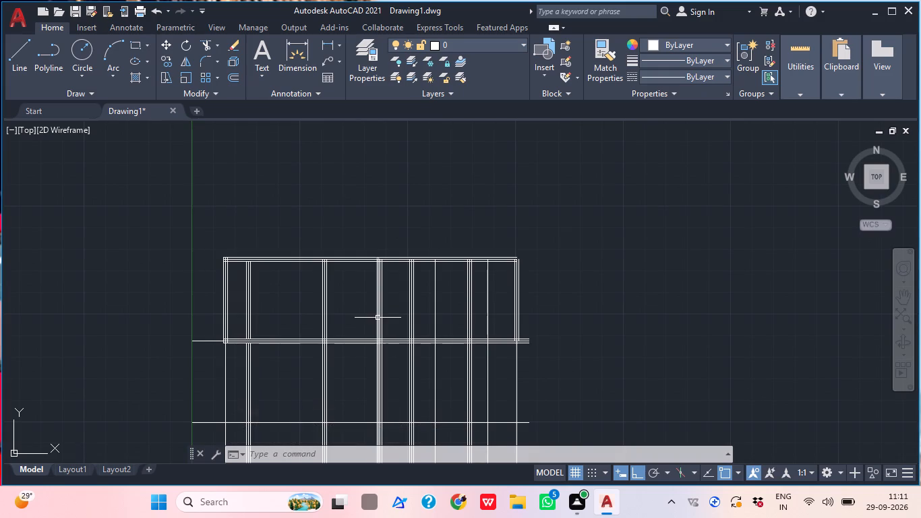
pyautogui.scroll(1, 367, 322)
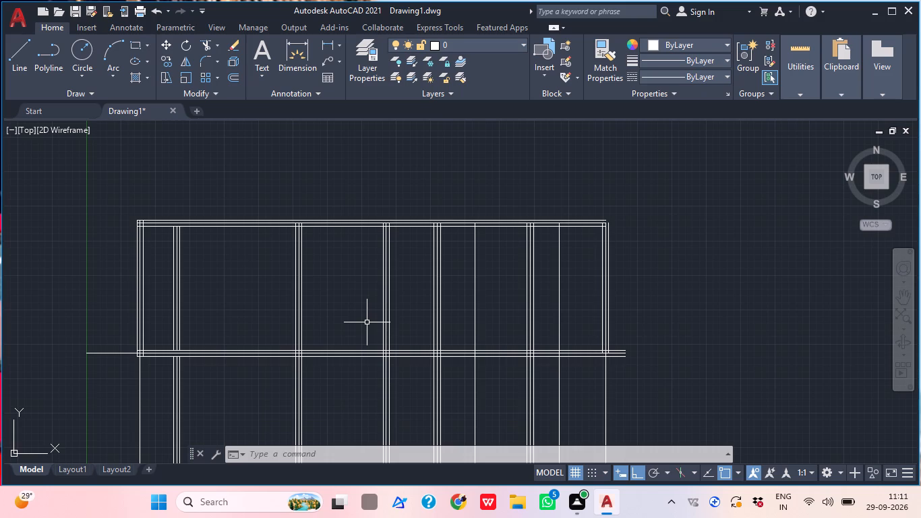
pyautogui.moveTo(361, 322); pyautogui.dragTo(305, 283, button='middle')
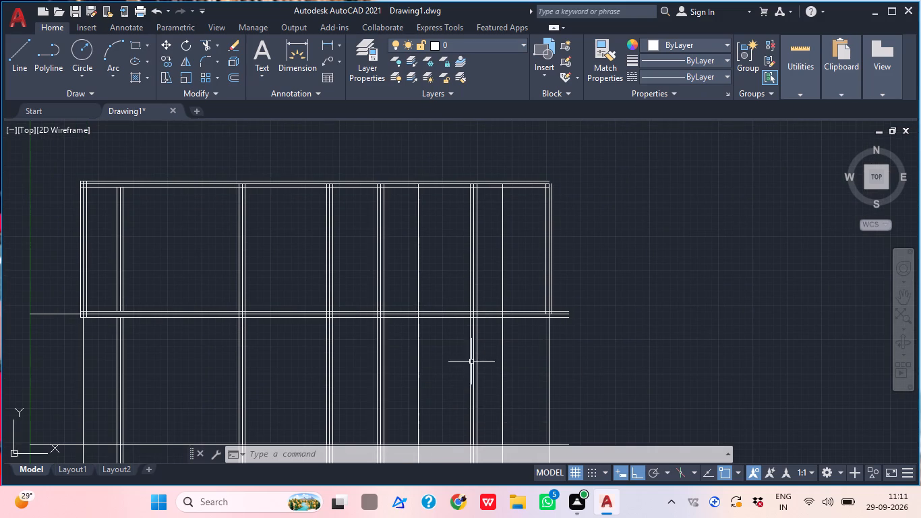
pyautogui.scroll(1, 568, 333)
pyautogui.moveTo(578, 430); pyautogui.dragTo(582, 451, button='middle')
pyautogui.scroll(-1, 398, 332)
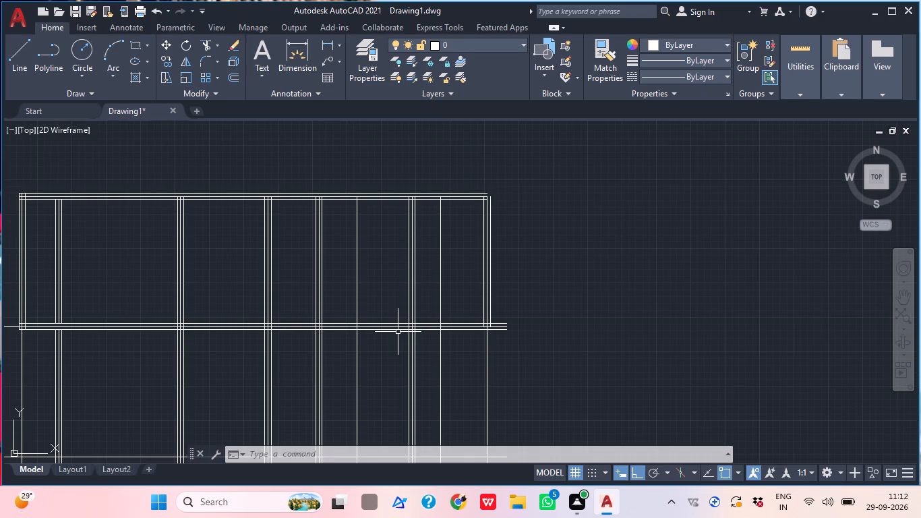
pyautogui.moveTo(307, 310); pyautogui.dragTo(352, 318, button='middle')
pyautogui.moveTo(188, 320); pyautogui.dragTo(305, 330, button='middle')
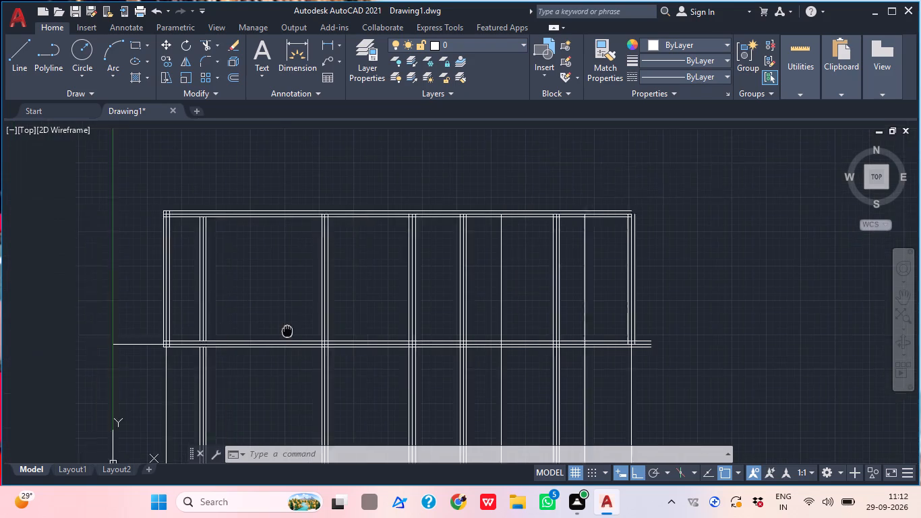
pyautogui.moveTo(305, 330); pyautogui.dragTo(338, 330, button='middle')
# Trim the third vertical line and its two offset lines back to the top edge's inner offset line.
pyautogui.scroll(2, 231, 207)
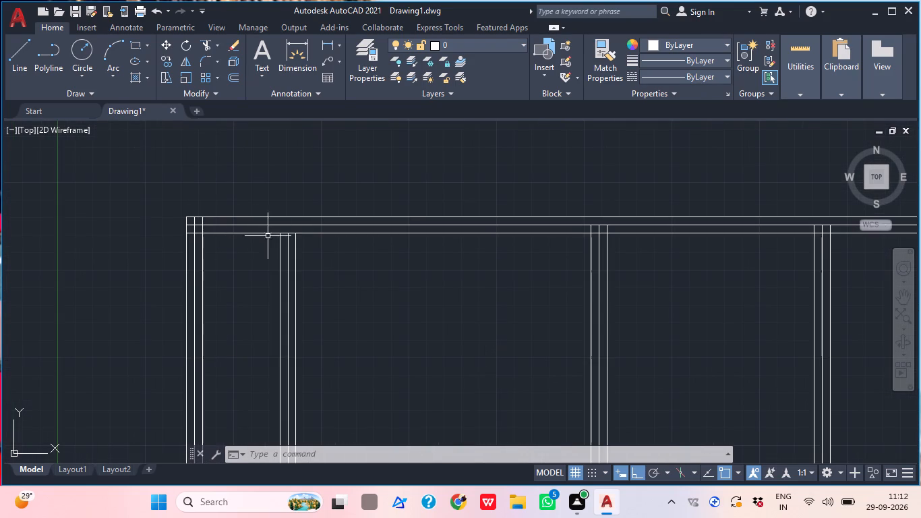
pyautogui.moveTo(497, 248); pyautogui.dragTo(390, 256, button='middle')
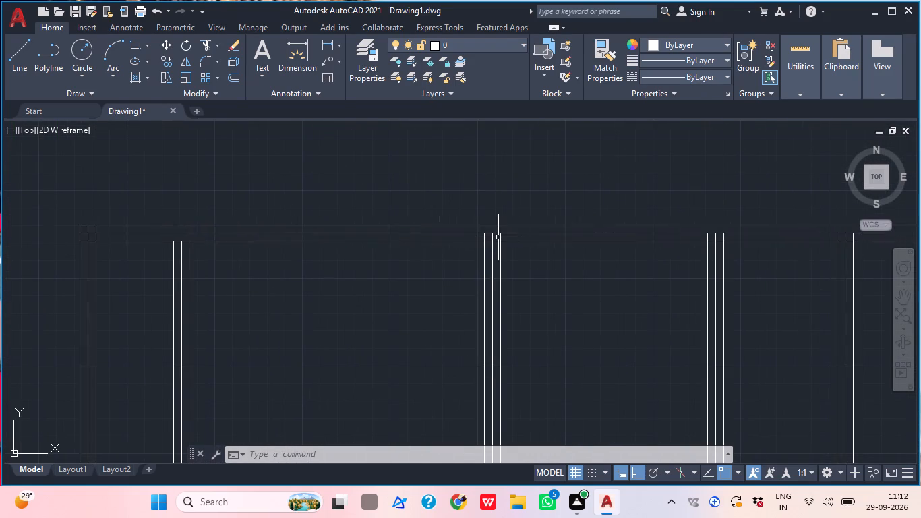
pyautogui.scroll(1, 497, 255)
pyautogui.moveTo(497, 255); pyautogui.dragTo(480, 280, button='middle')
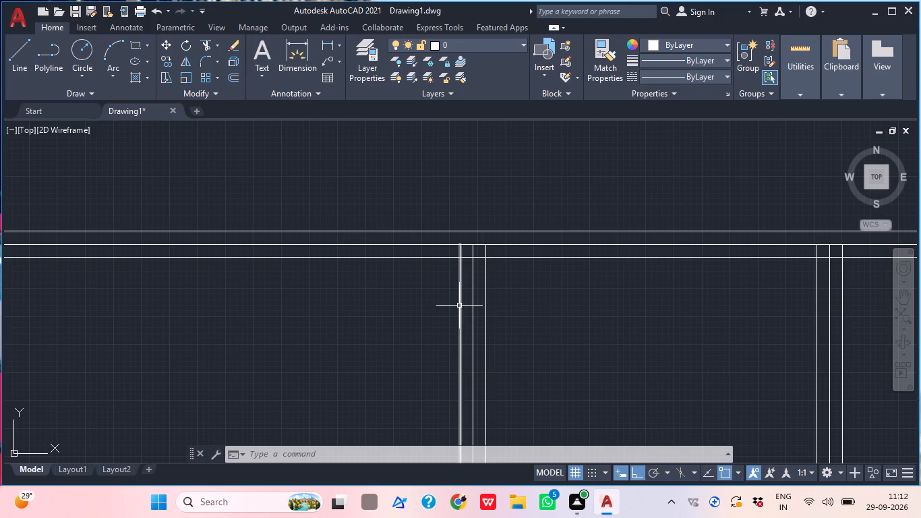
pyautogui.press('t')
pyautogui.write('r')
pyautogui.press('space')
pyautogui.scroll(1, 454, 310)
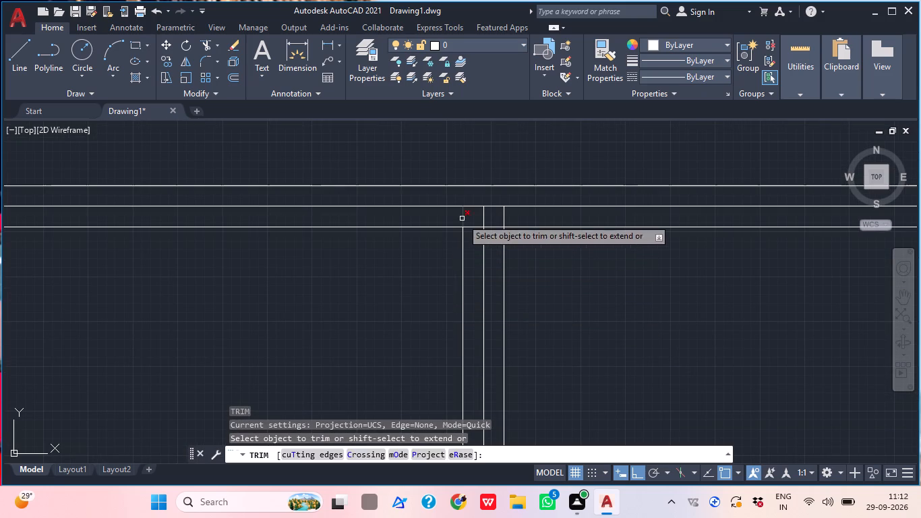
pyautogui.click(462, 217)
pyautogui.click(514, 214)
pyautogui.click(470, 215)
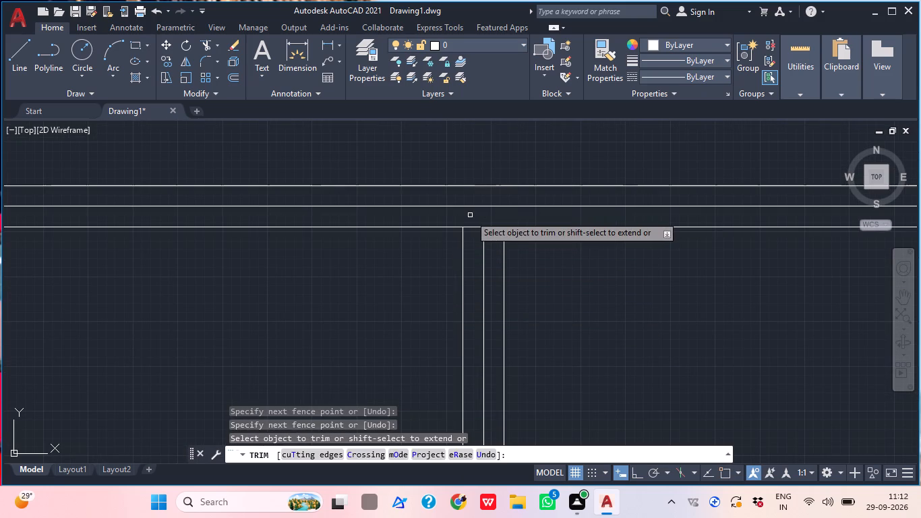
pyautogui.press('Escape')
# Examine the beam intersections along the first horizontal line below the top edge, around the second and third vertical lines.
pyautogui.scroll(-1, 471, 221)
pyautogui.scroll(-1, 506, 276)
pyautogui.moveTo(506, 276); pyautogui.dragTo(423, 214, button='middle')
pyautogui.scroll(-3, 423, 214)
pyautogui.middleClick(442, 305)
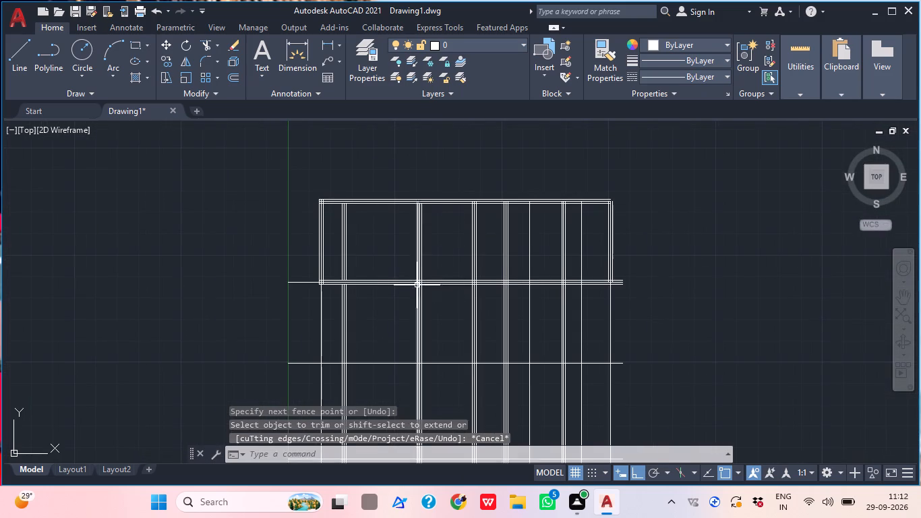
pyautogui.scroll(3, 415, 281)
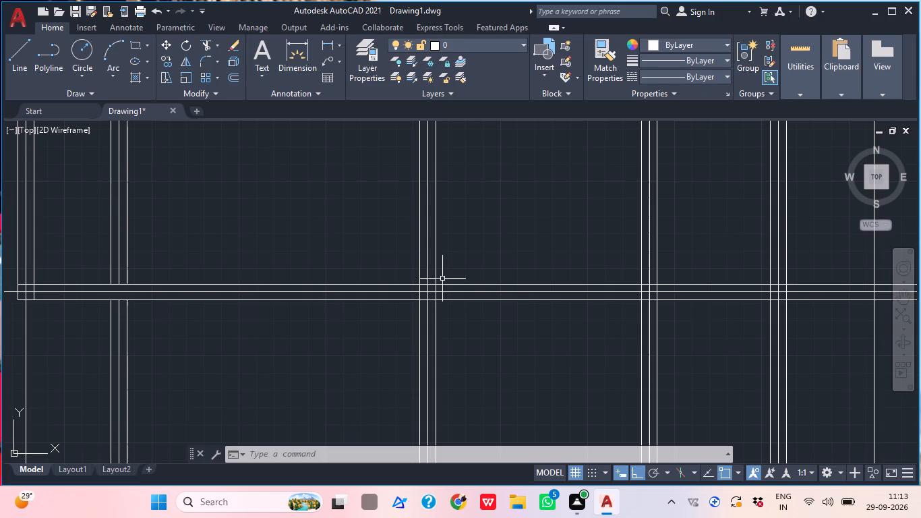
pyautogui.scroll(-1, 442, 277)
pyautogui.moveTo(419, 298); pyautogui.dragTo(394, 308, button='middle')
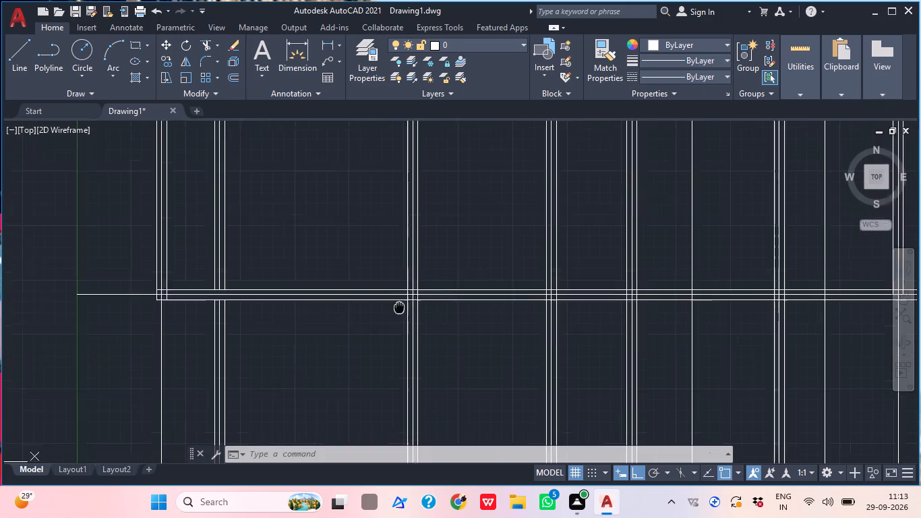
pyautogui.moveTo(394, 308); pyautogui.dragTo(390, 310, button='middle')
pyautogui.scroll(-1, 496, 224)
pyautogui.moveTo(376, 364); pyautogui.dragTo(355, 397, button='middle')
pyautogui.scroll(2, 319, 229)
pyautogui.moveTo(307, 219); pyautogui.dragTo(325, 237, button='middle')
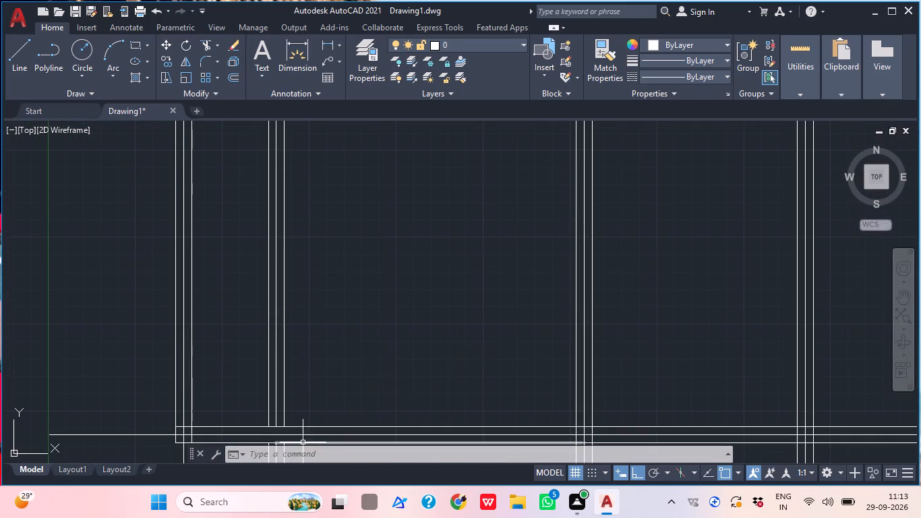
pyautogui.moveTo(305, 442); pyautogui.dragTo(305, 388, button='middle')
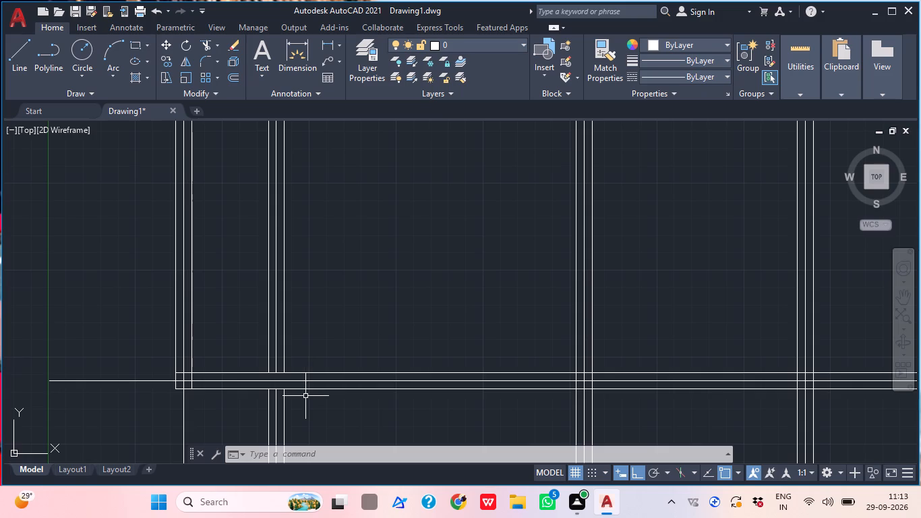
pyautogui.moveTo(547, 409); pyautogui.dragTo(489, 411, button='middle')
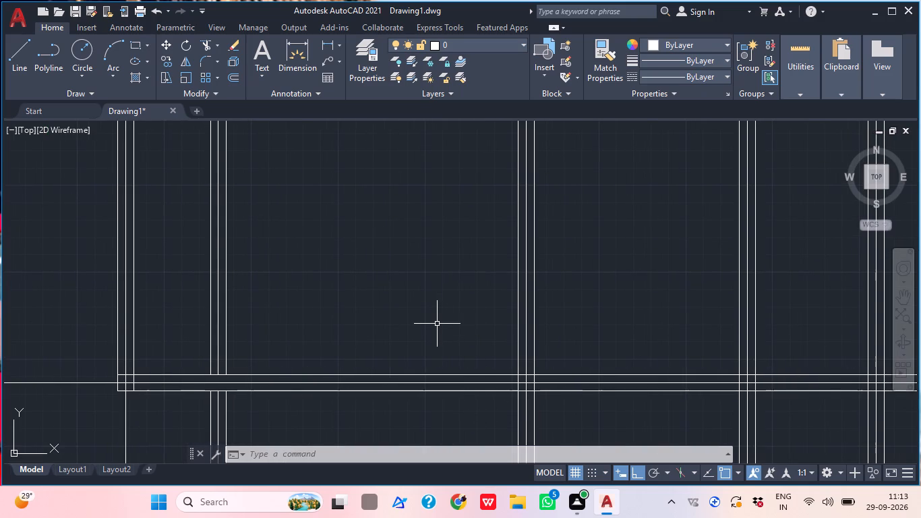
# Trim away the second vertical line's two offset lines below the first horizontal beam, keeping its centre line.
pyautogui.moveTo(542, 324); pyautogui.dragTo(516, 287, button='middle')
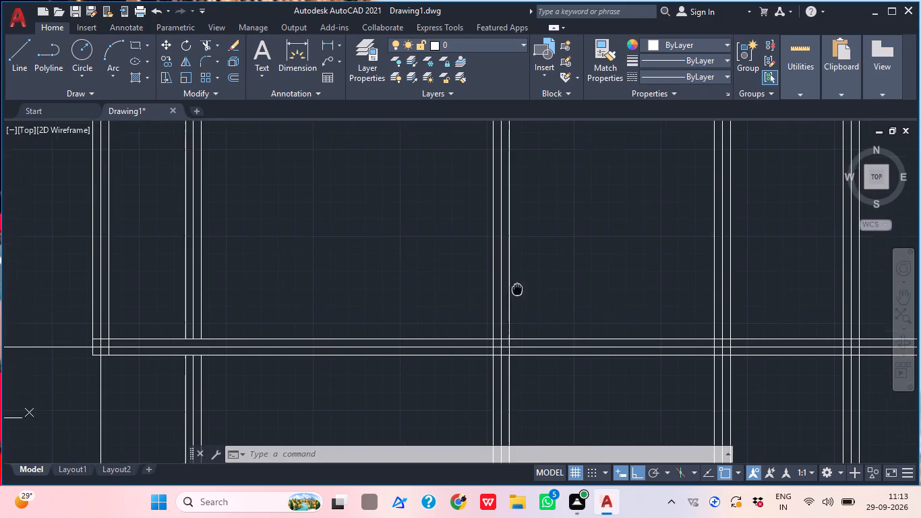
pyautogui.moveTo(516, 287); pyautogui.dragTo(514, 286, button='middle')
pyautogui.write('tr')
pyautogui.press('space')
pyautogui.scroll(-1, 499, 308)
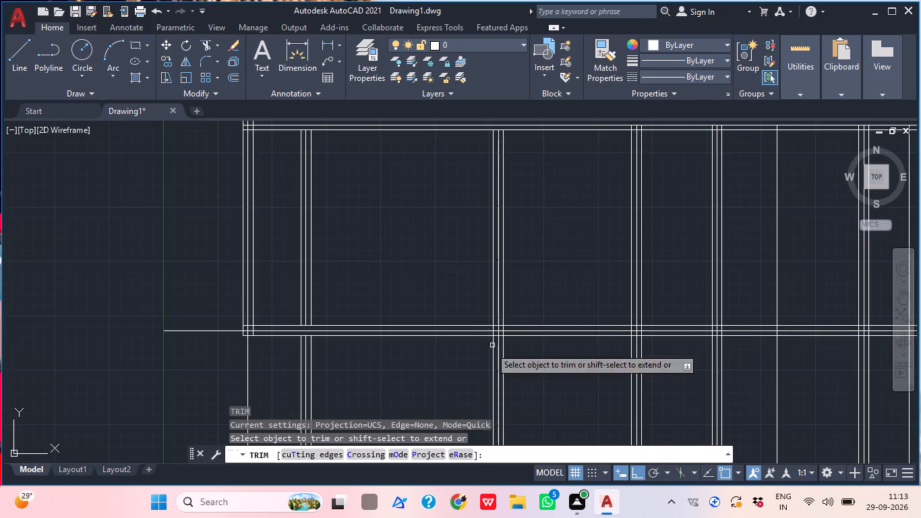
pyautogui.moveTo(490, 347); pyautogui.dragTo(473, 325, button='middle')
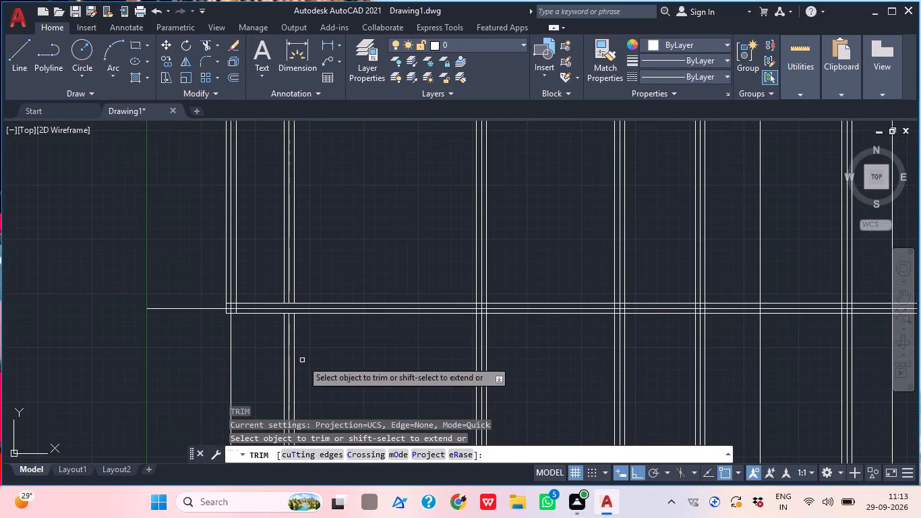
pyautogui.scroll(3, 286, 349)
pyautogui.click(286, 343)
pyautogui.click(234, 331)
pyautogui.click(326, 330)
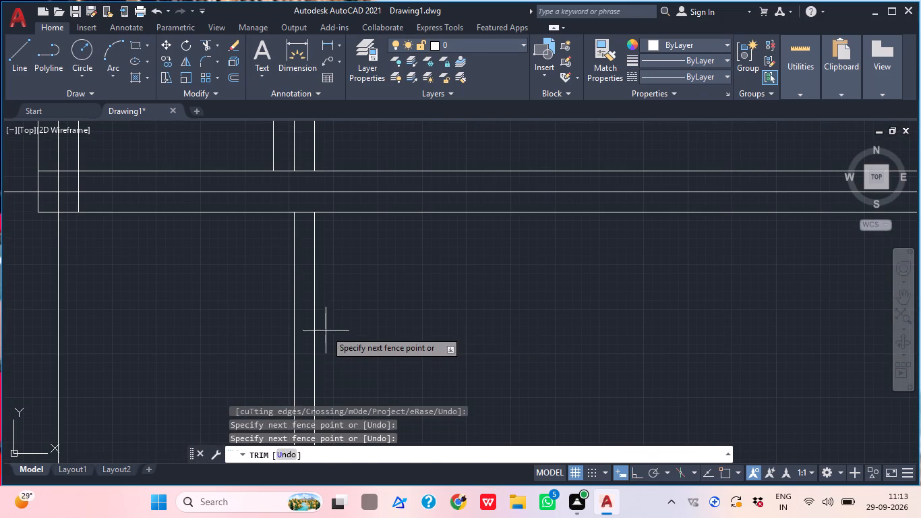
pyautogui.click(308, 330)
# Trim away the third vertical line's two offset lines below the first horizontal beam, keeping its centre line.
pyautogui.scroll(-4, 320, 320)
pyautogui.moveTo(504, 301); pyautogui.dragTo(405, 304, button='middle')
pyautogui.scroll(2, 405, 304)
pyautogui.click(392, 313)
pyautogui.click(432, 312)
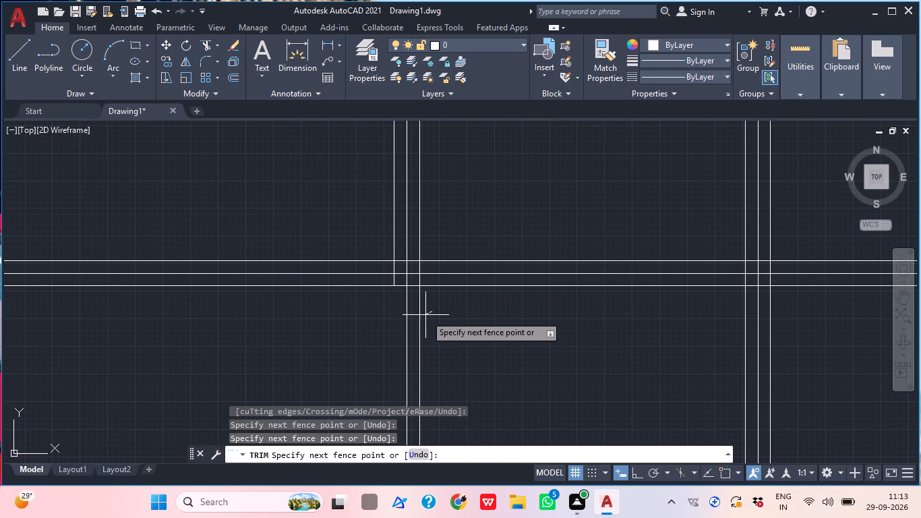
pyautogui.click(416, 326)
# Trim away the fourth vertical line's two offset lines below the first horizontal beam, keeping its centre line.
pyautogui.scroll(-2, 416, 326)
pyautogui.moveTo(456, 333); pyautogui.dragTo(412, 333, button='middle')
pyautogui.moveTo(412, 333); pyautogui.dragTo(406, 335, button='middle')
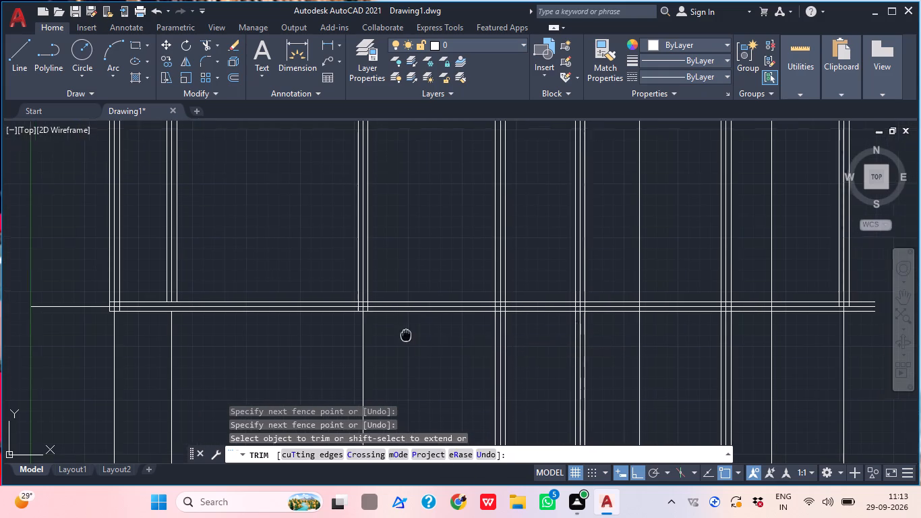
pyautogui.moveTo(406, 335); pyautogui.dragTo(358, 330, button='middle')
pyautogui.scroll(-1, 359, 346)
pyautogui.moveTo(359, 346); pyautogui.dragTo(343, 282, button='middle')
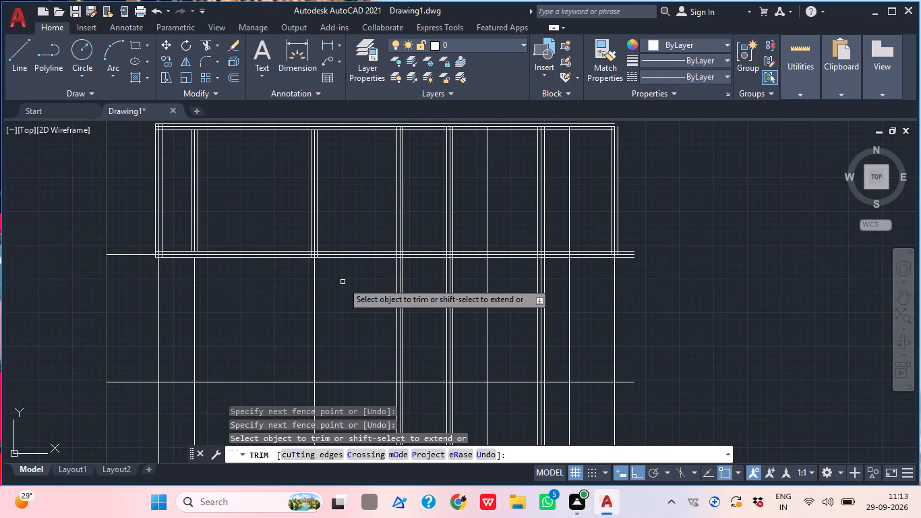
pyautogui.scroll(-1, 343, 282)
pyautogui.scroll(1, 393, 239)
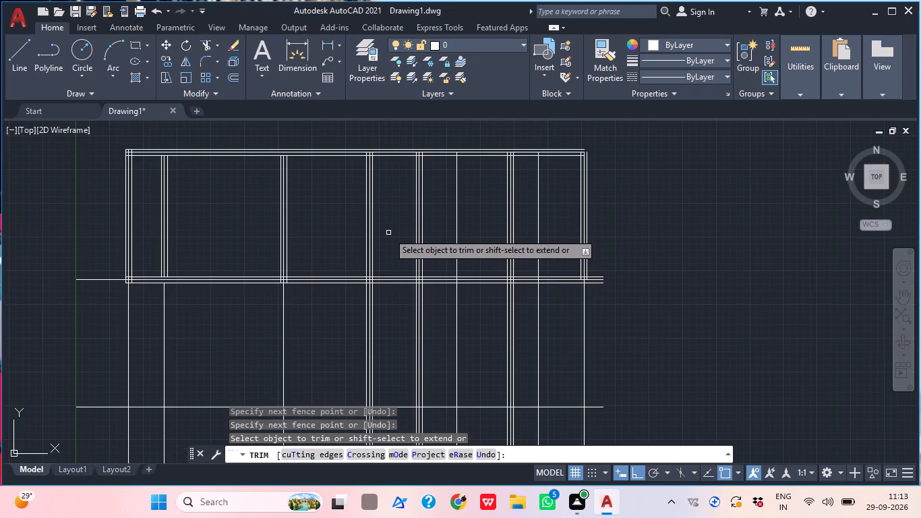
pyautogui.scroll(3, 378, 288)
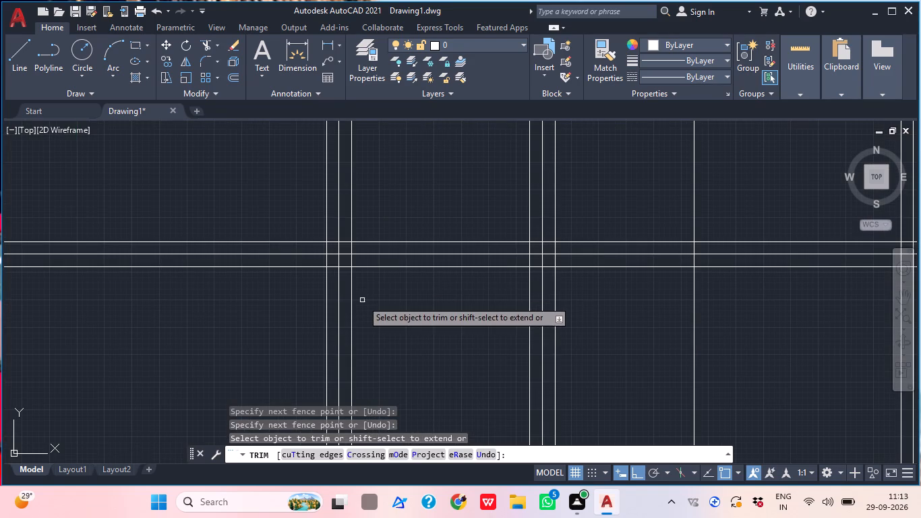
pyautogui.click(362, 305)
pyautogui.click(350, 316)
pyautogui.click(331, 326)
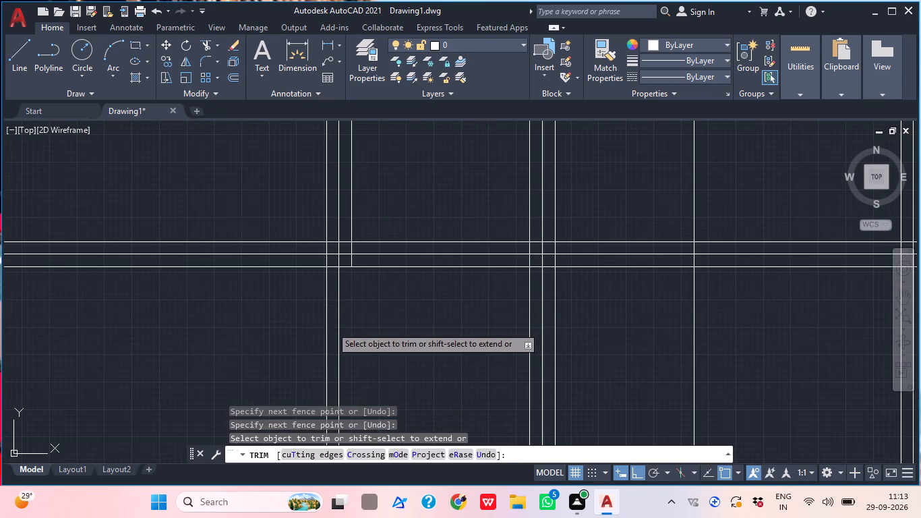
pyautogui.click(318, 328)
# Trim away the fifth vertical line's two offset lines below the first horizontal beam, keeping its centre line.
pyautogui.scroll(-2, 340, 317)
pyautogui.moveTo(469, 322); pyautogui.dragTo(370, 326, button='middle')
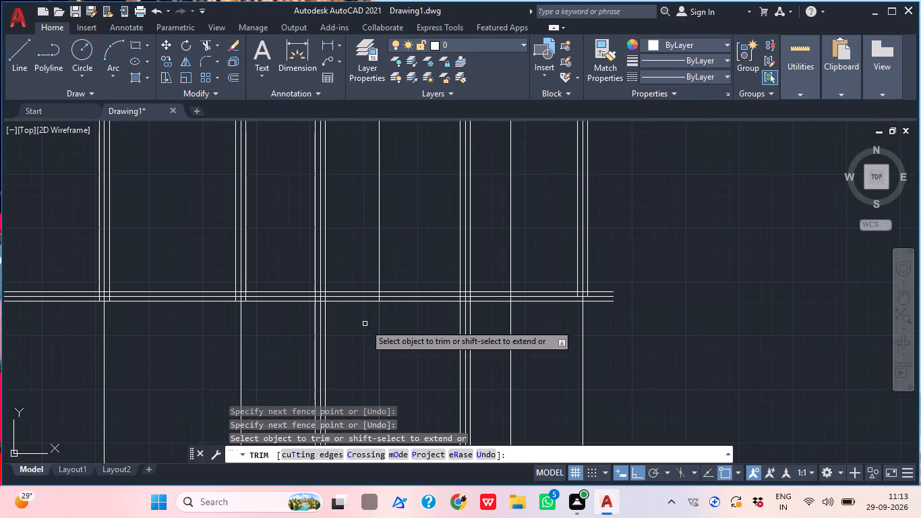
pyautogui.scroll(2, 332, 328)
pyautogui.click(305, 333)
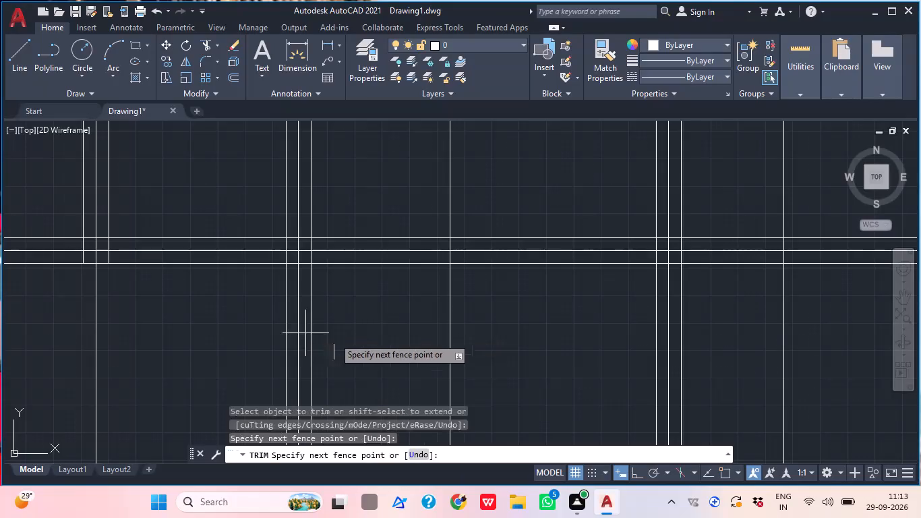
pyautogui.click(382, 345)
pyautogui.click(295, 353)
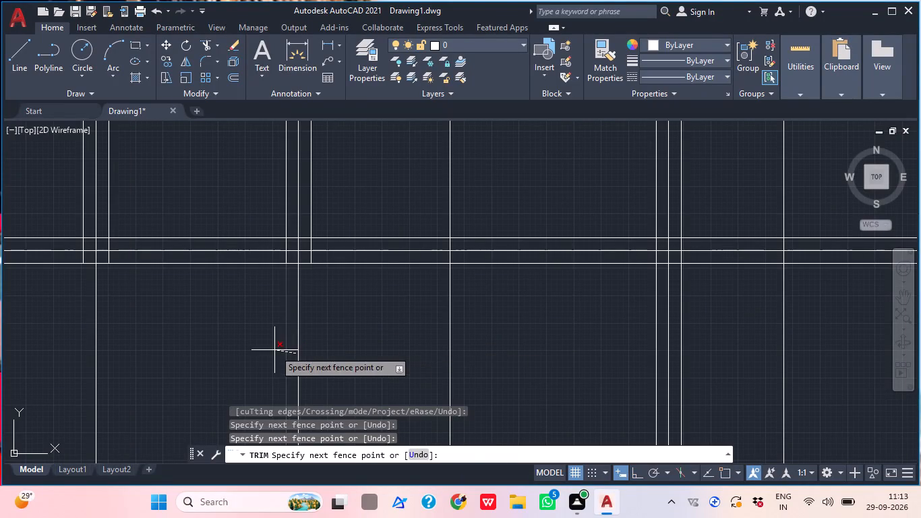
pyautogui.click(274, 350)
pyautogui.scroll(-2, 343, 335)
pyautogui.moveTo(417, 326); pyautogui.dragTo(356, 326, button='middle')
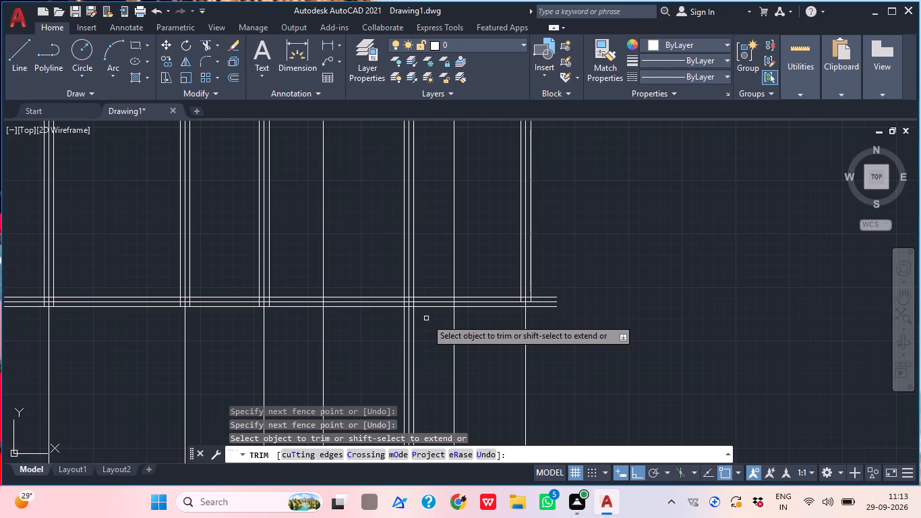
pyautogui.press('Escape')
# Erase the fifth vertical line's two remaining offset lines between the top edge and the first horizontal beam.
pyautogui.scroll(-1, 426, 318)
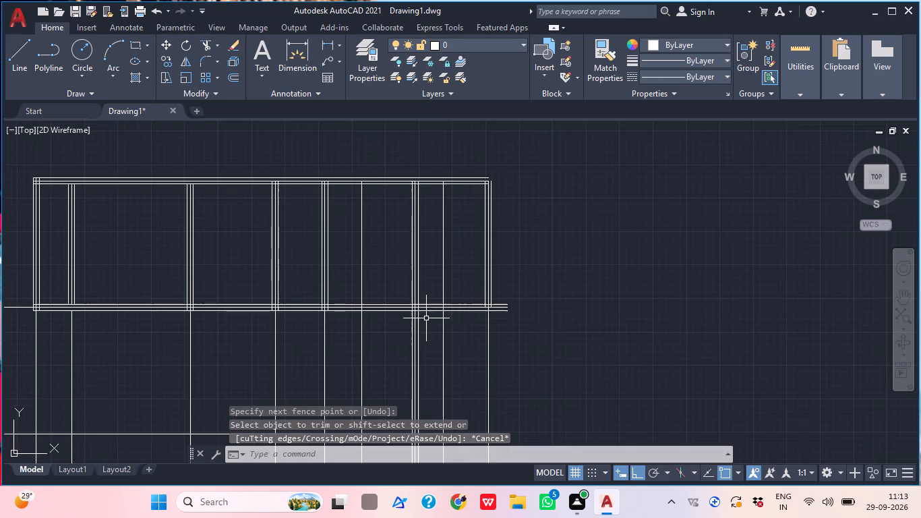
pyautogui.moveTo(426, 318); pyautogui.dragTo(425, 330, button='middle')
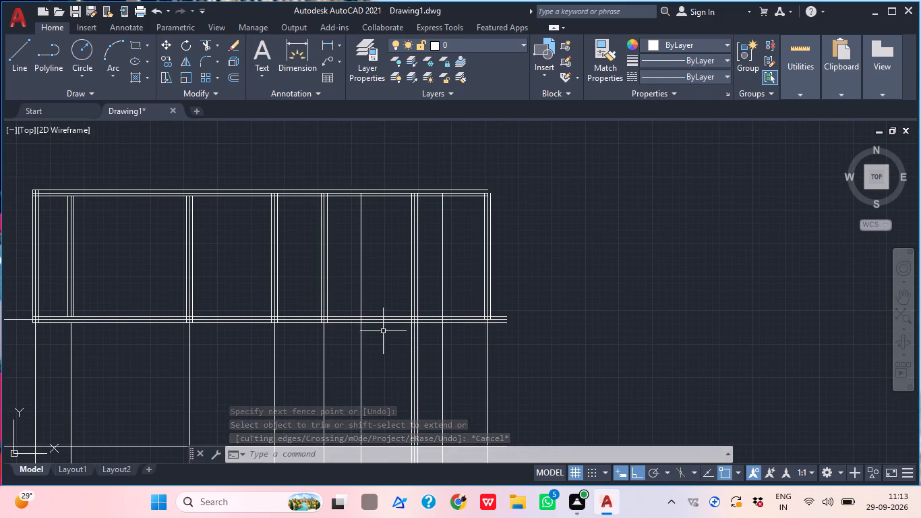
pyautogui.scroll(-1, 342, 317)
pyautogui.moveTo(278, 291); pyautogui.dragTo(278, 308, button='middle')
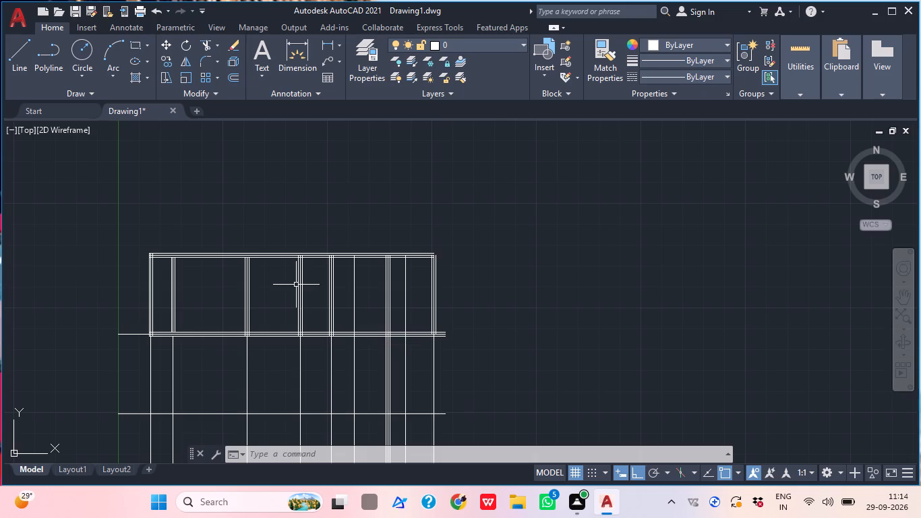
pyautogui.scroll(2, 317, 283)
pyautogui.click(340, 272)
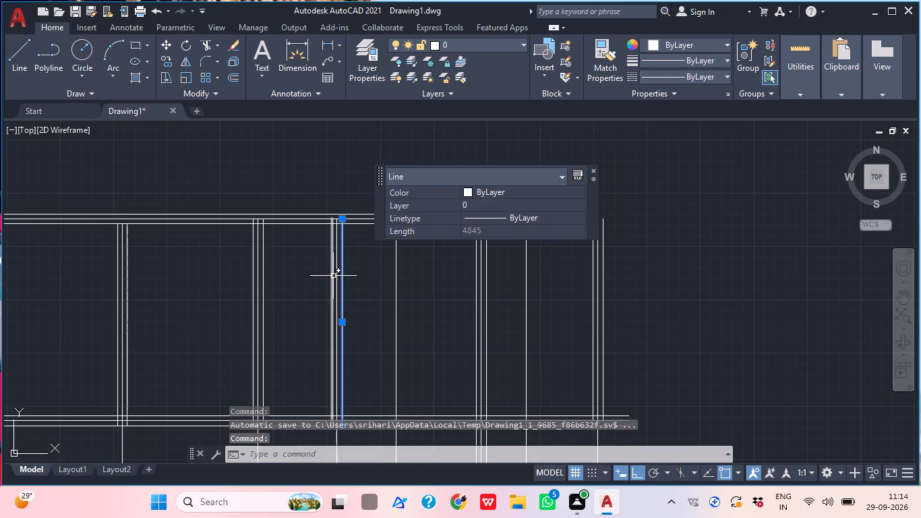
pyautogui.click(333, 272)
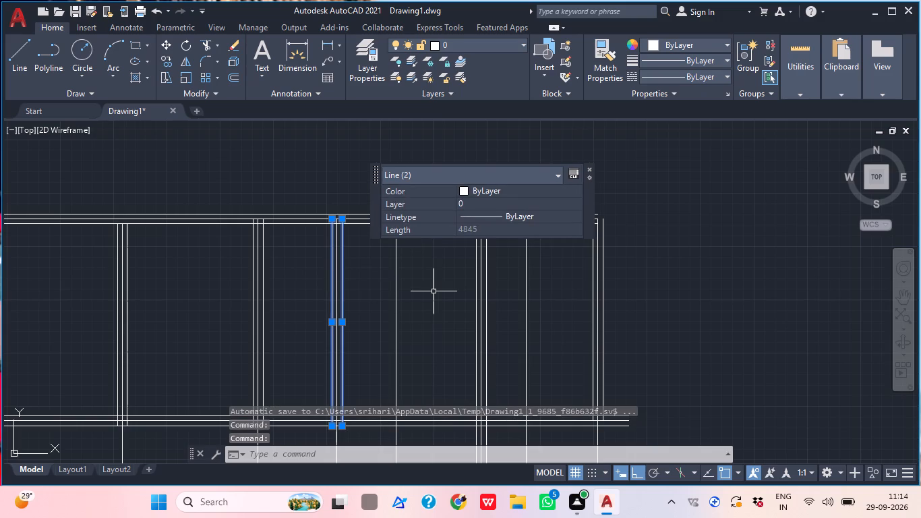
pyautogui.press('Delete')
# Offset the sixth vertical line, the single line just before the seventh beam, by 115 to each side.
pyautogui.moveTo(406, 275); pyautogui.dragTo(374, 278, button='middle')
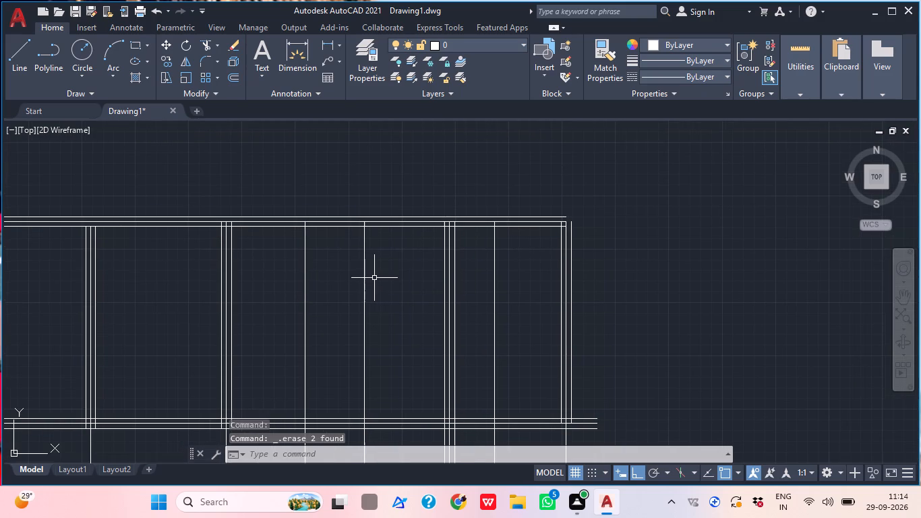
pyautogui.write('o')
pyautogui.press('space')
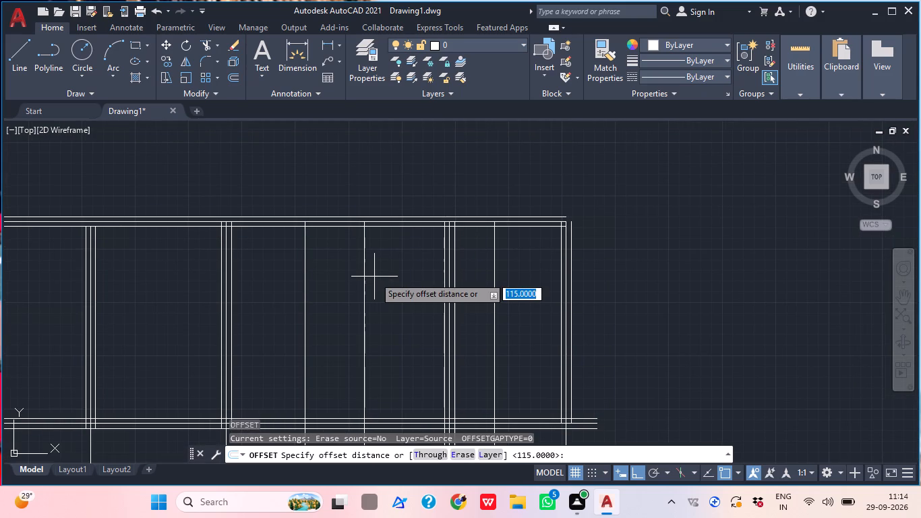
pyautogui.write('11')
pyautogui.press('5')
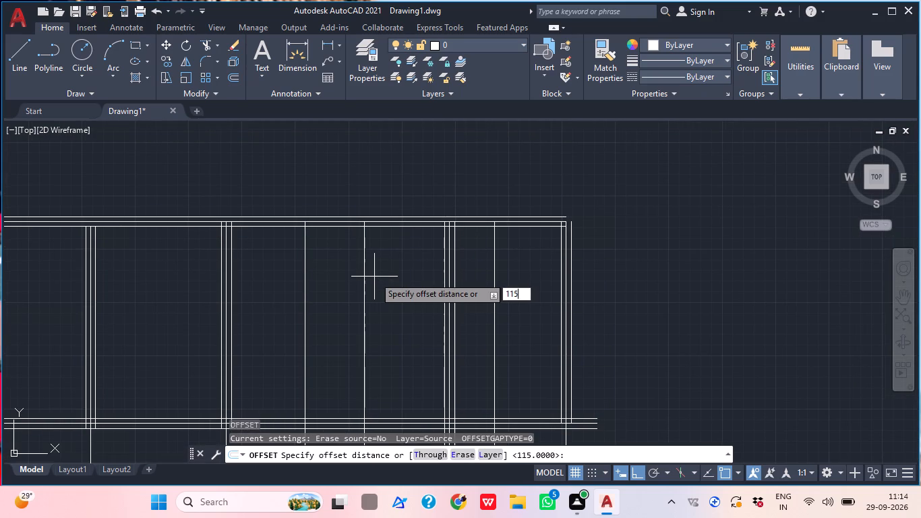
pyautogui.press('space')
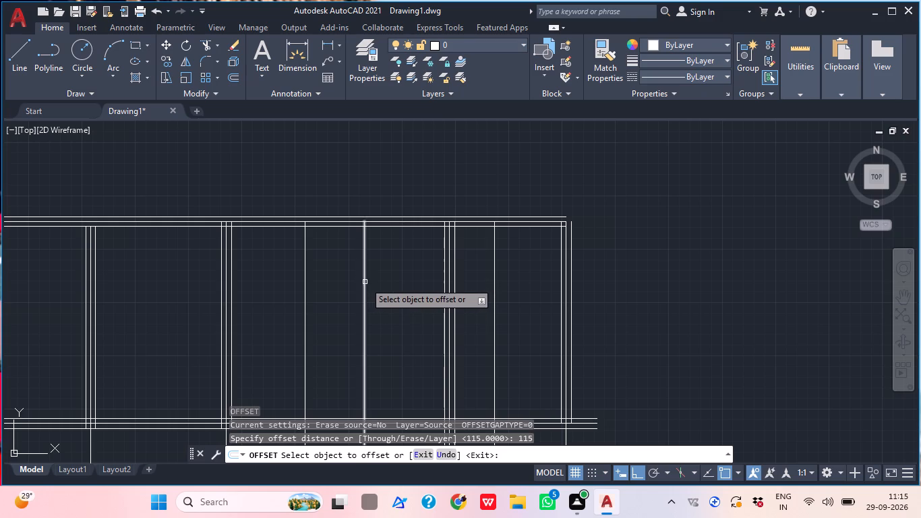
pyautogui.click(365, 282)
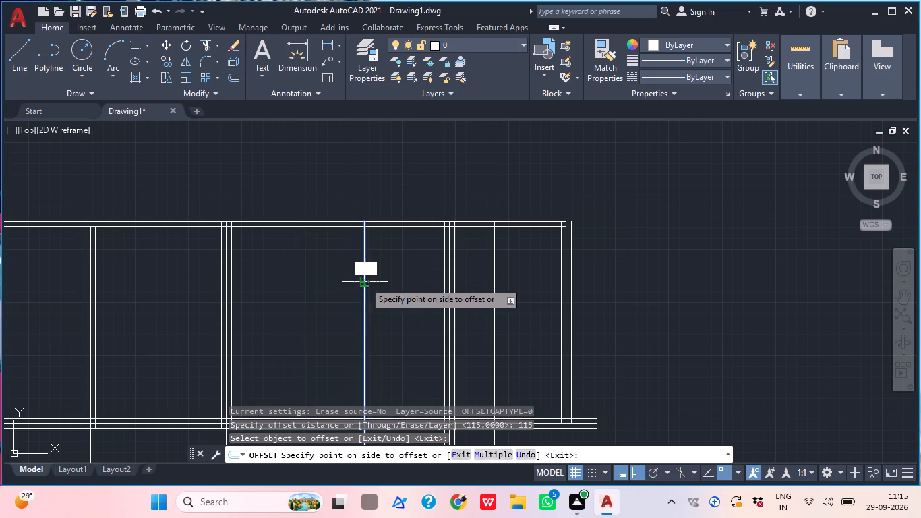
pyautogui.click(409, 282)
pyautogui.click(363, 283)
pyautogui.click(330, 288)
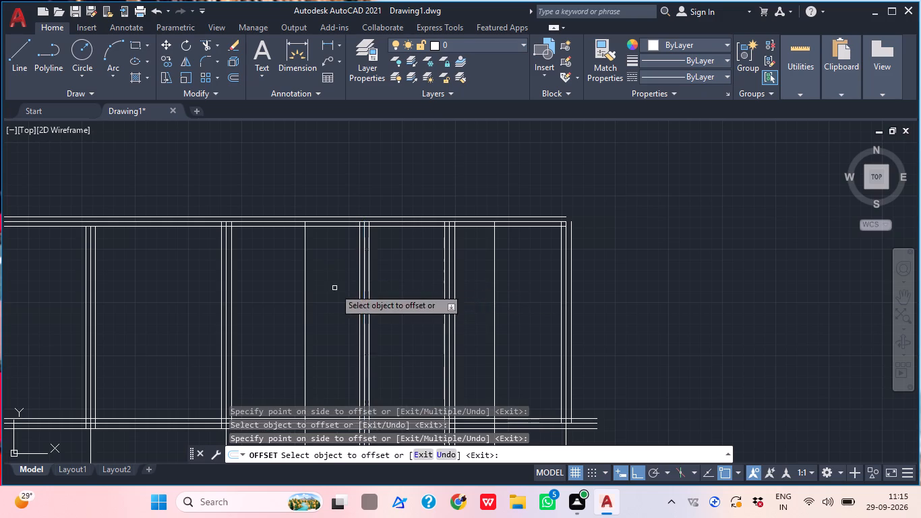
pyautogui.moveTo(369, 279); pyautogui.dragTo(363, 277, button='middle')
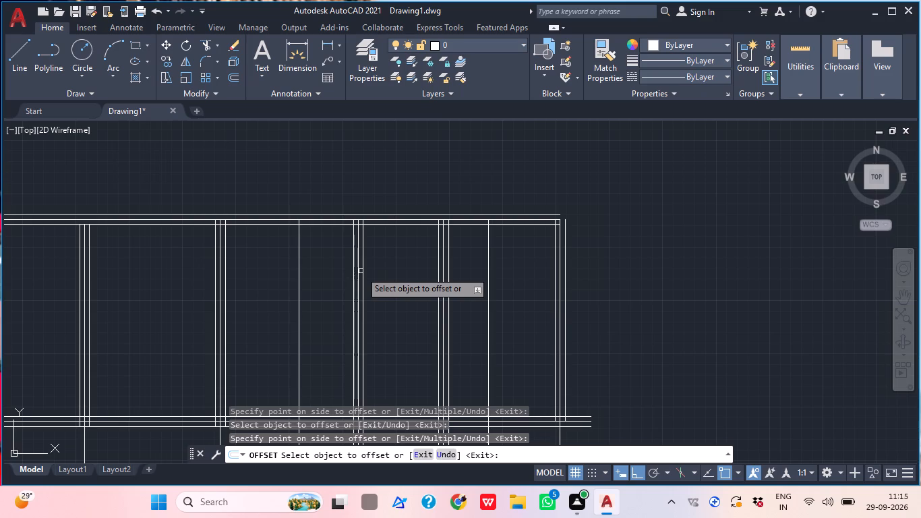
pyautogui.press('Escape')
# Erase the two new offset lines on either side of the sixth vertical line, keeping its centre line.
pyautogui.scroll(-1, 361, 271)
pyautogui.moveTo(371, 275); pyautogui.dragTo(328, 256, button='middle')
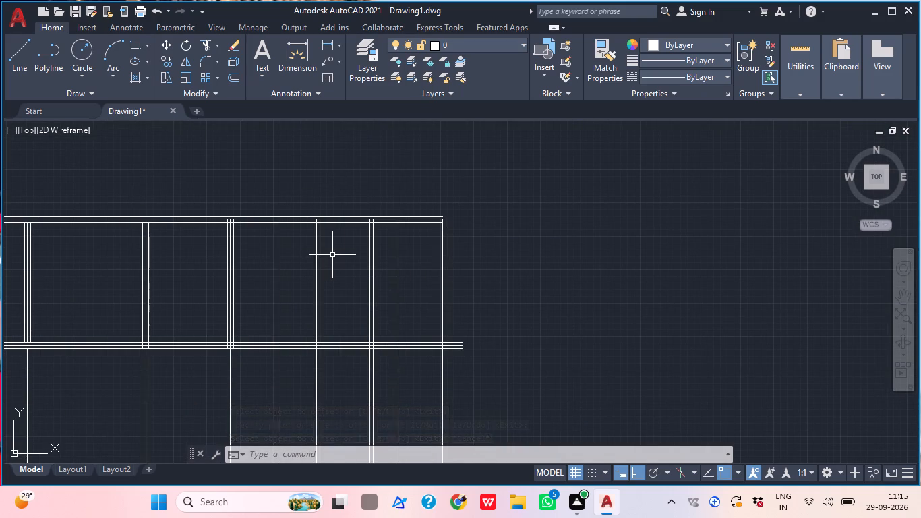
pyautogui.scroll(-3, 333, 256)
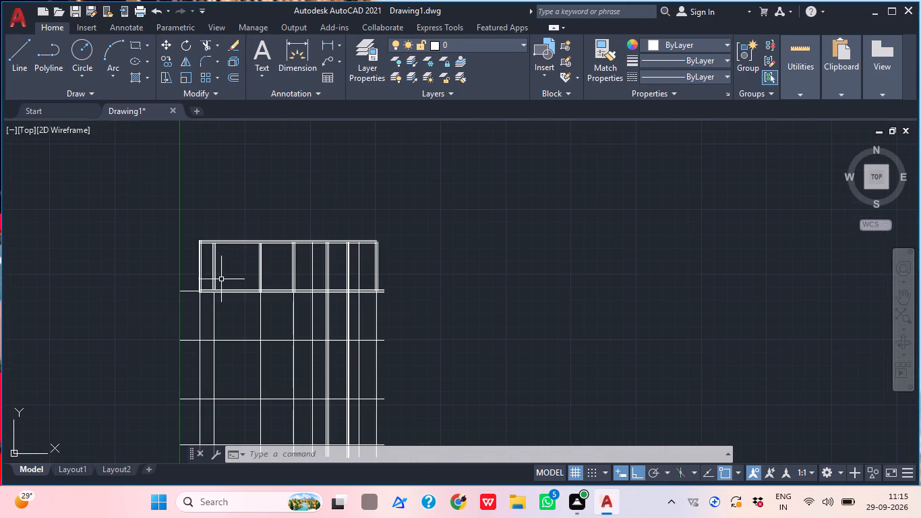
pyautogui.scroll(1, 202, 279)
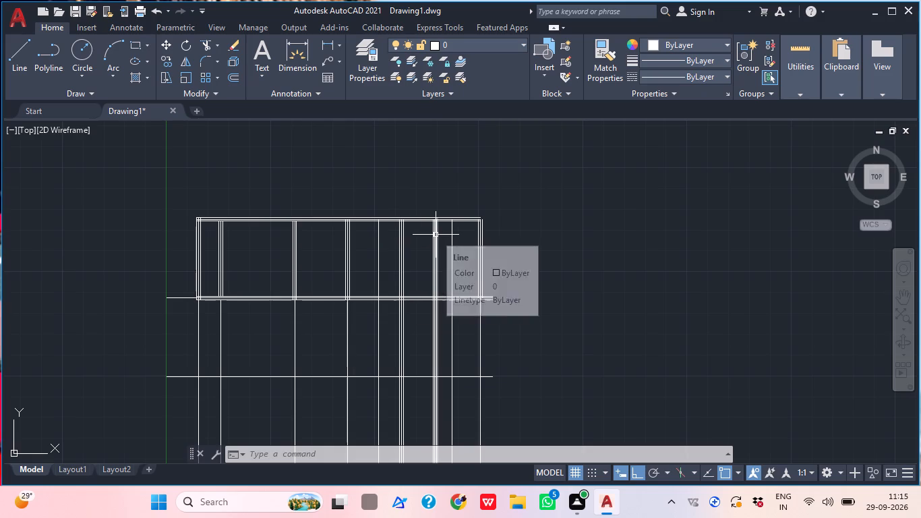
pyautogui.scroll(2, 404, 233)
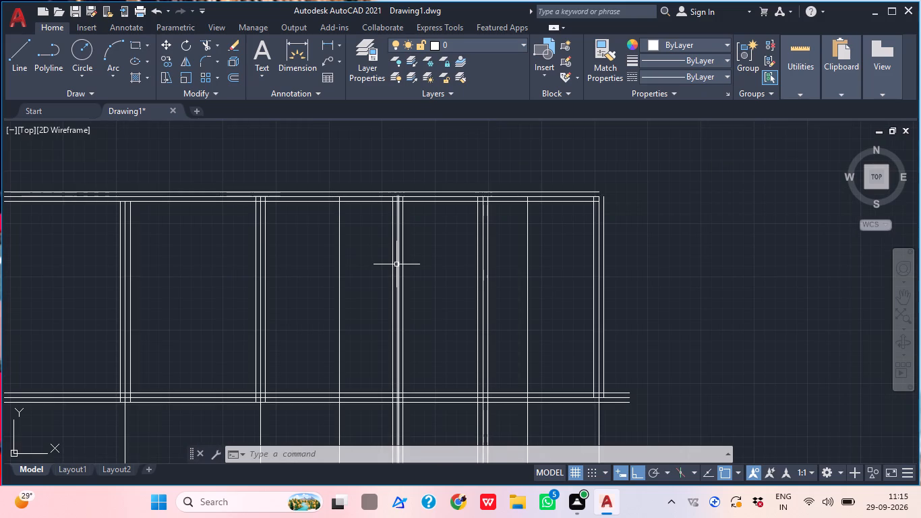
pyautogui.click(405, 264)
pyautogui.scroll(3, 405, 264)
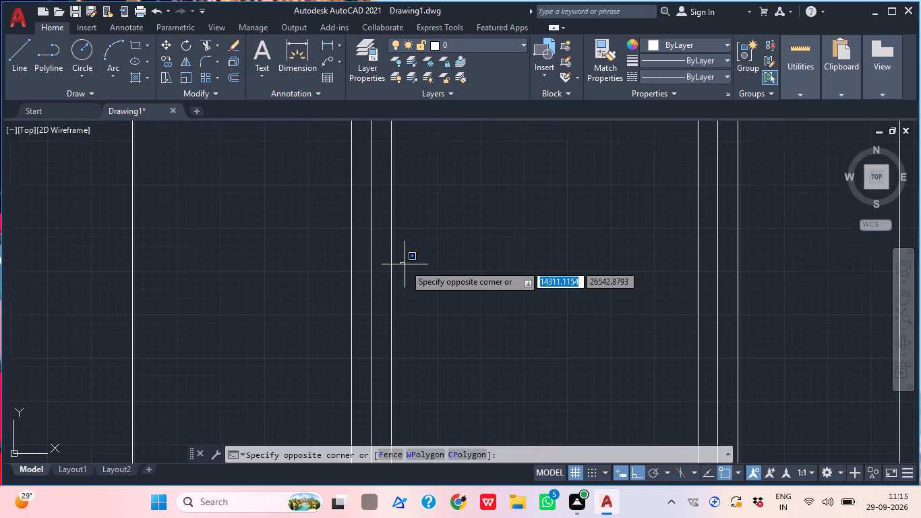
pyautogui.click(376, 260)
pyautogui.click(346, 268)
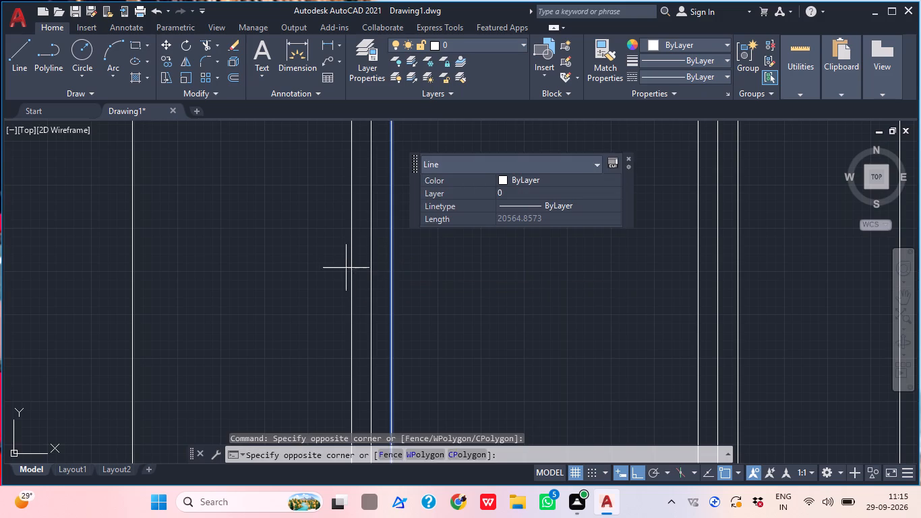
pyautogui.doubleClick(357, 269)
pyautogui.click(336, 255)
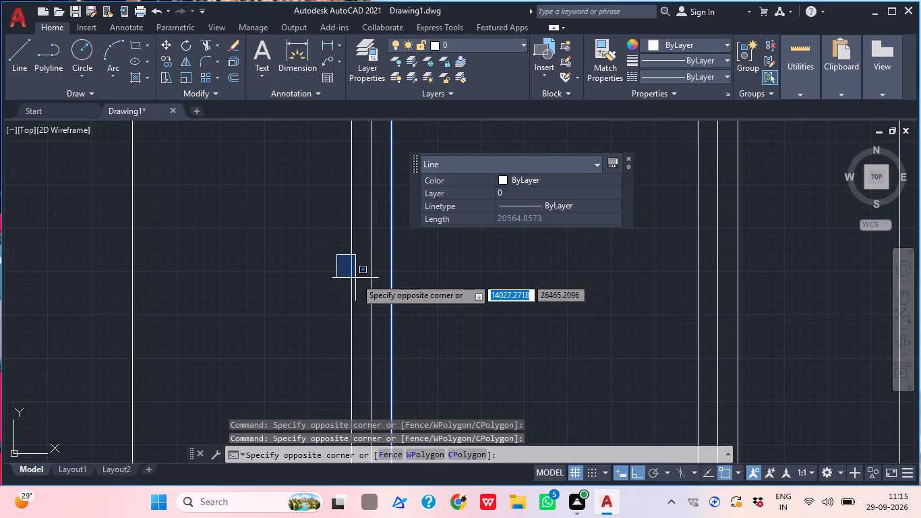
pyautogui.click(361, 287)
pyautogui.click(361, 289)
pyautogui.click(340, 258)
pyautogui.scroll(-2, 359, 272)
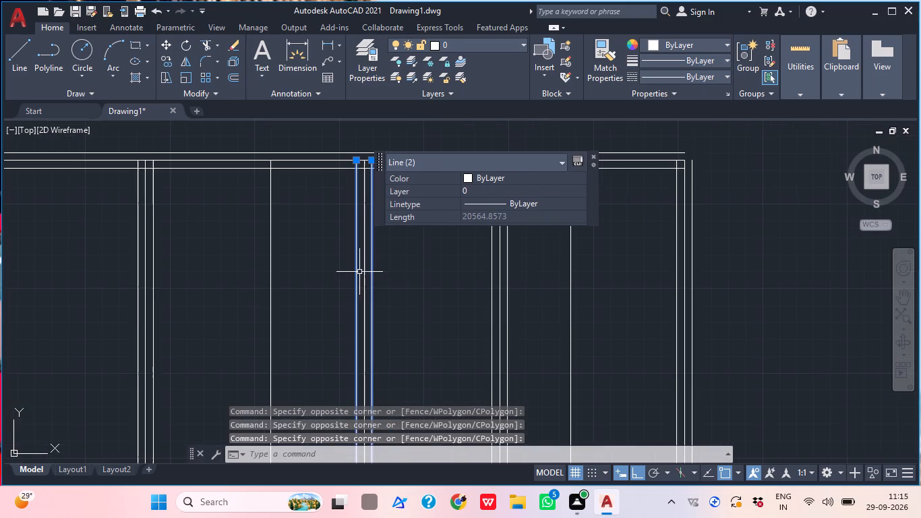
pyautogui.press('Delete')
# Trim away the seventh vertical line's two offset lines below the first horizontal beam, keeping its centre line.
pyautogui.scroll(-2, 353, 291)
pyautogui.moveTo(395, 272); pyautogui.dragTo(370, 263, button='middle')
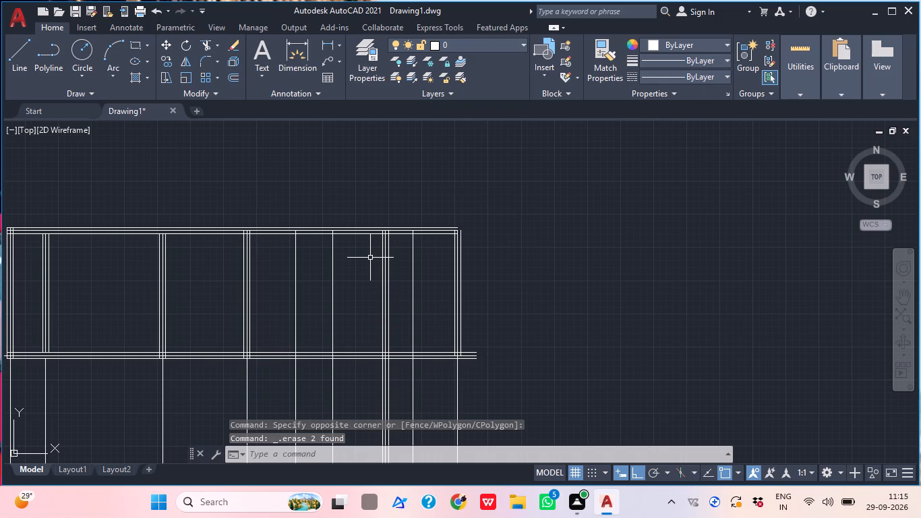
pyautogui.moveTo(326, 283); pyautogui.dragTo(361, 288, button='middle')
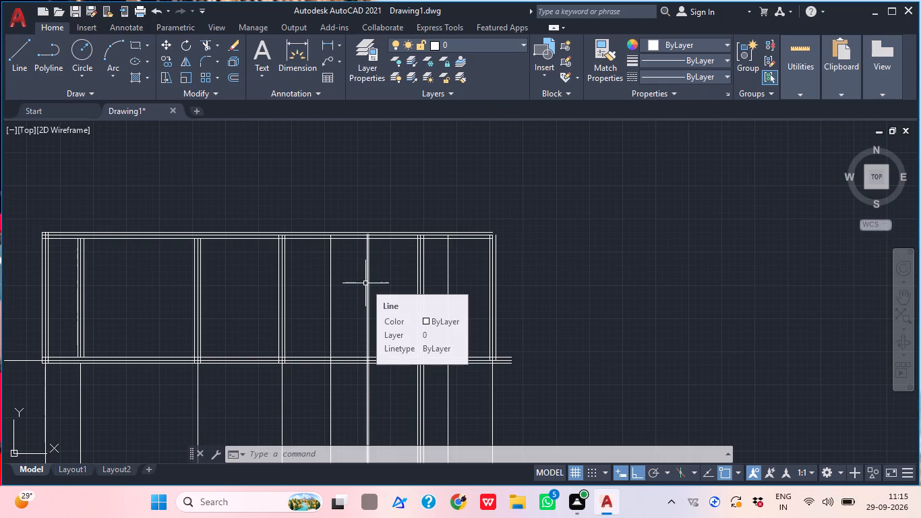
pyautogui.write('tr')
pyautogui.press('space')
pyautogui.scroll(3, 425, 376)
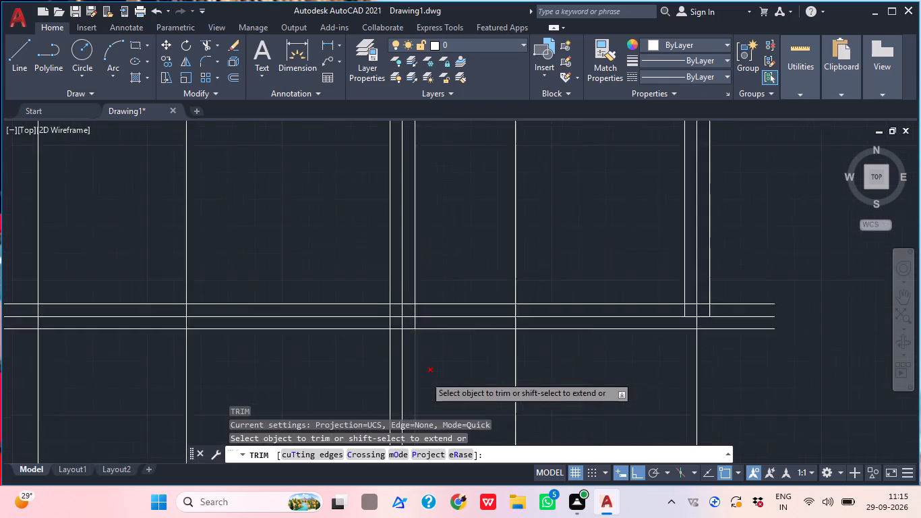
pyautogui.scroll(1, 425, 376)
pyautogui.click(414, 368)
pyautogui.click(396, 362)
pyautogui.click(360, 361)
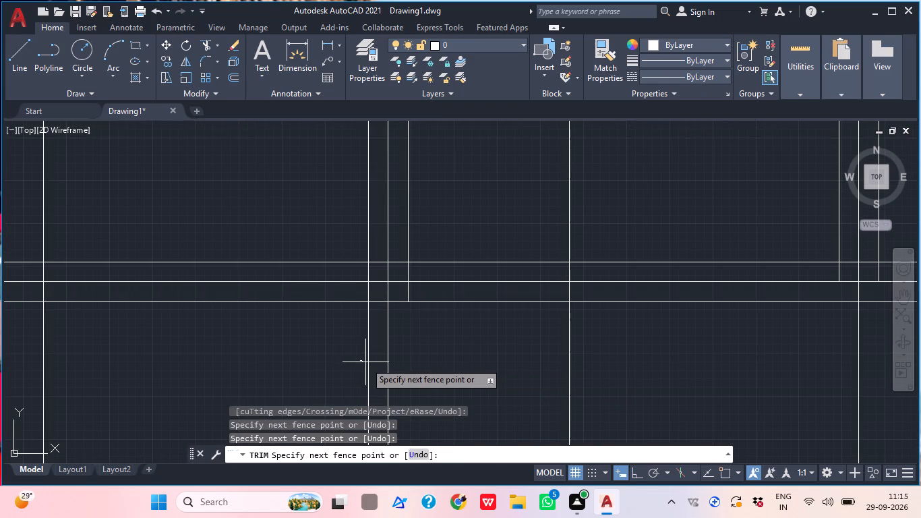
pyautogui.click(381, 362)
pyautogui.press('Escape')
pyautogui.scroll(-1, 365, 342)
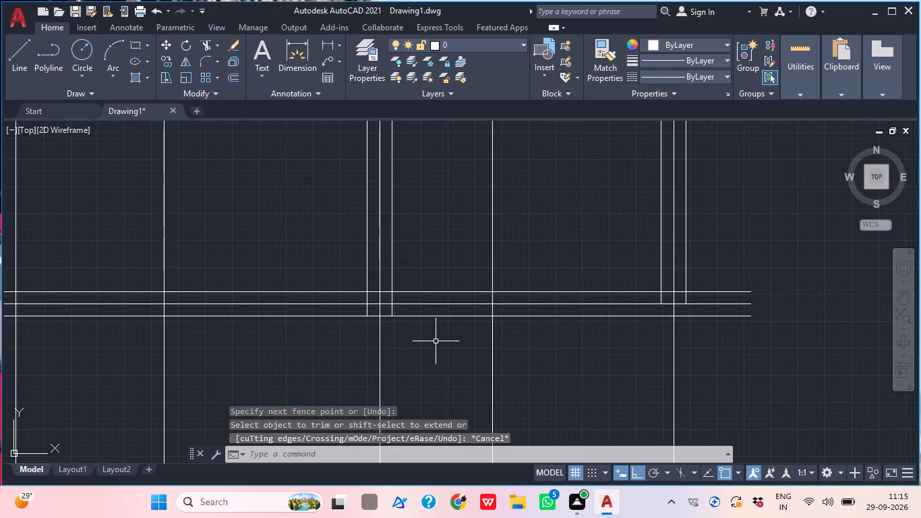
pyautogui.scroll(-2, 439, 341)
pyautogui.moveTo(442, 248); pyautogui.dragTo(432, 267, button='middle')
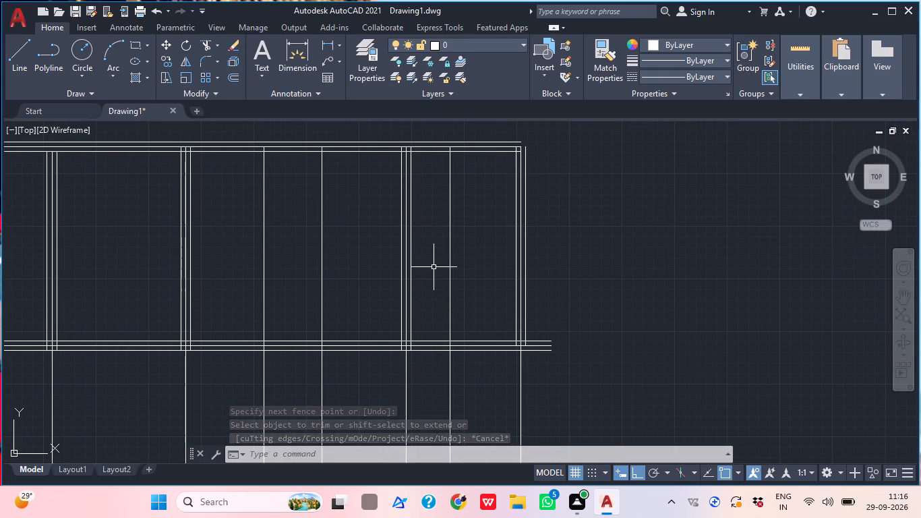
# Offset the sixth vertical line, the single line just before the seventh beam, by 115 to each side.
pyautogui.middleClick(436, 275)
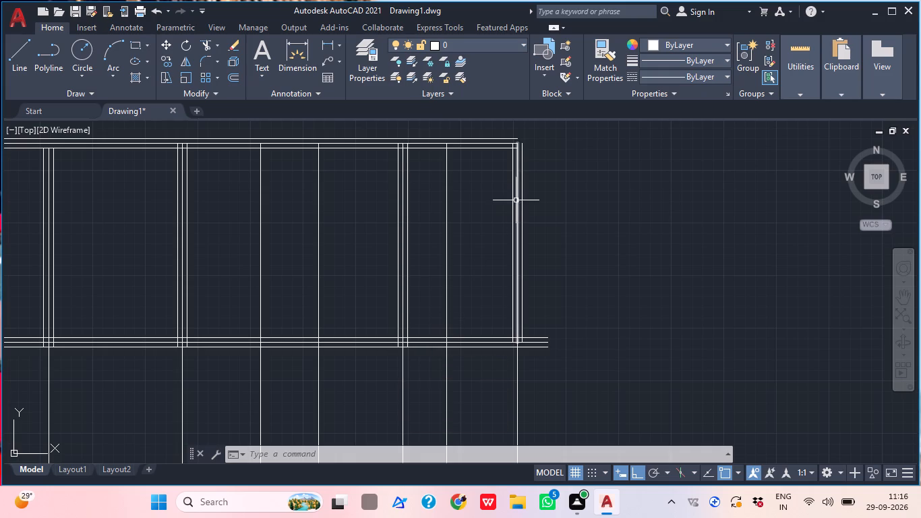
pyautogui.moveTo(438, 299); pyautogui.dragTo(434, 172, button='middle')
pyautogui.scroll(-2, 425, 227)
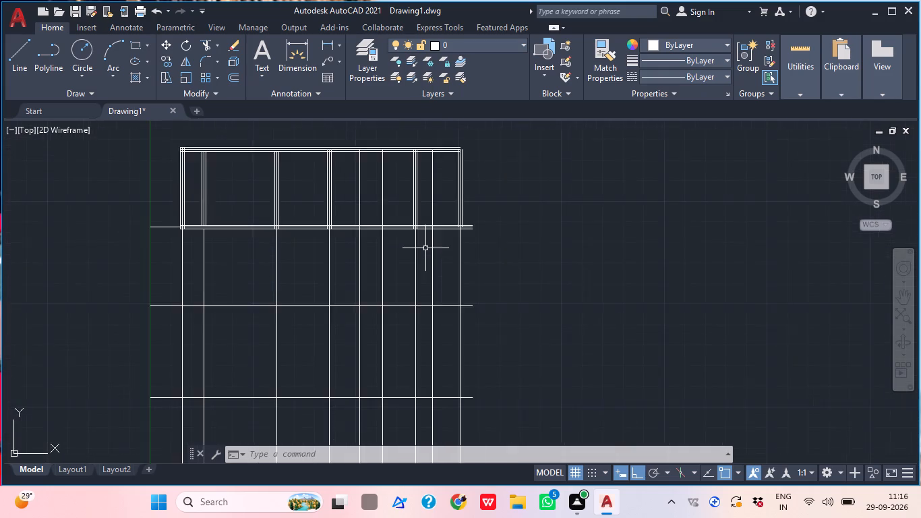
pyautogui.moveTo(425, 256); pyautogui.dragTo(396, 327, button='middle')
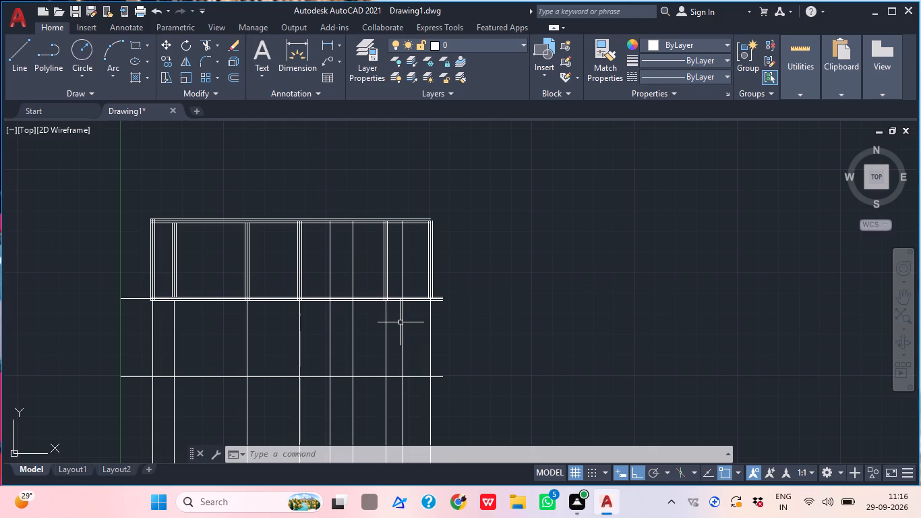
pyautogui.scroll(1, 434, 293)
pyautogui.middleClick(434, 293)
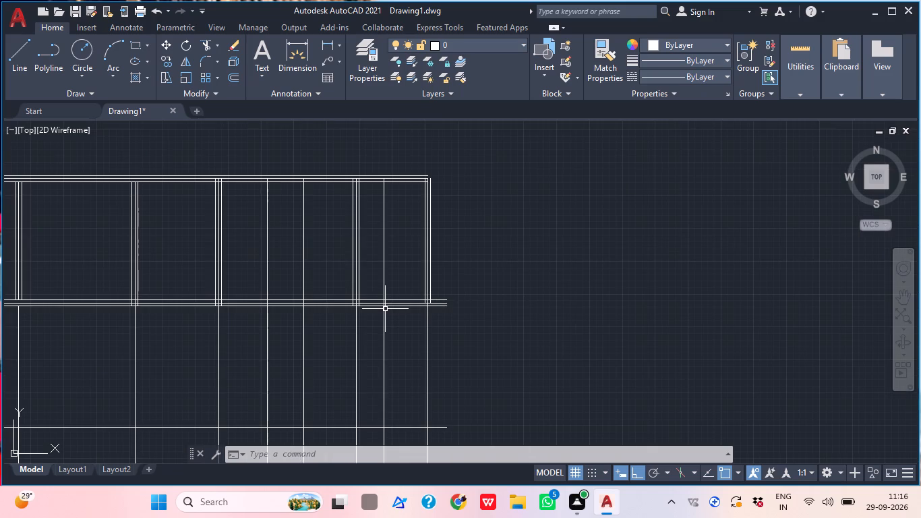
pyautogui.moveTo(329, 344); pyautogui.dragTo(349, 317, button='middle')
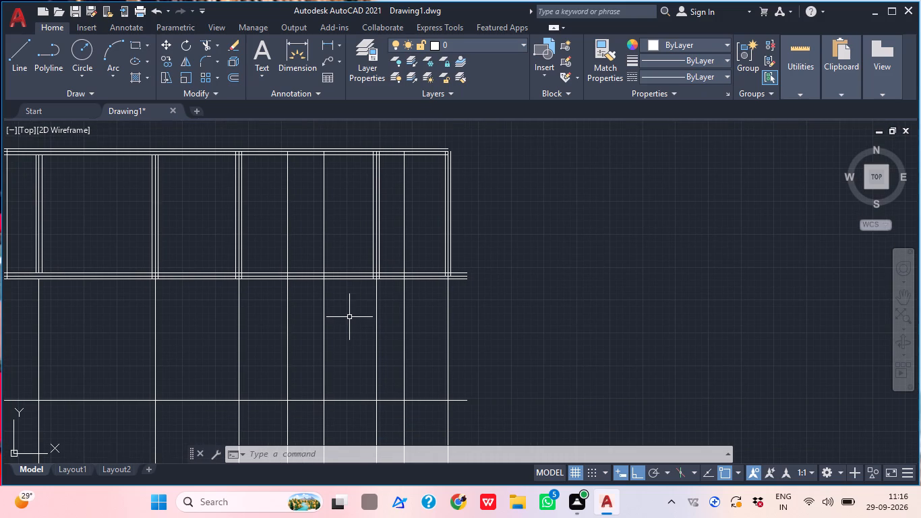
pyautogui.write('o')
pyautogui.press('space')
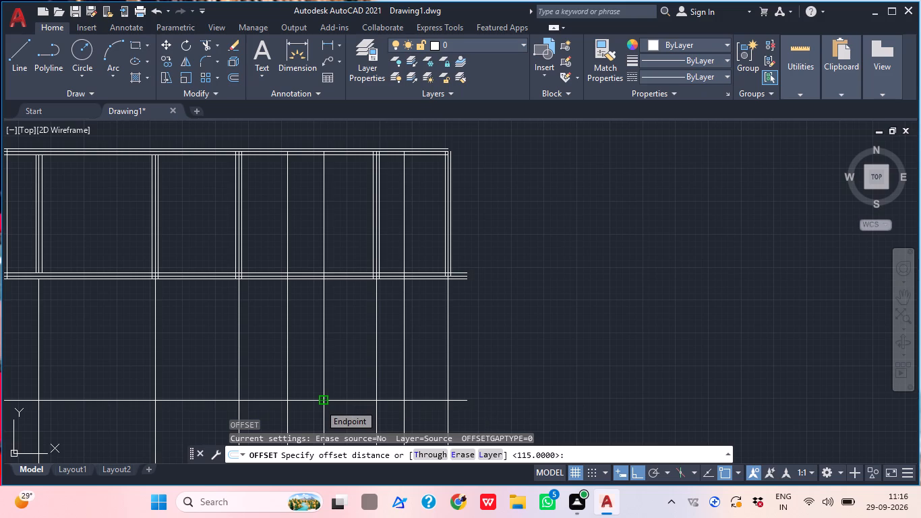
pyautogui.write('115')
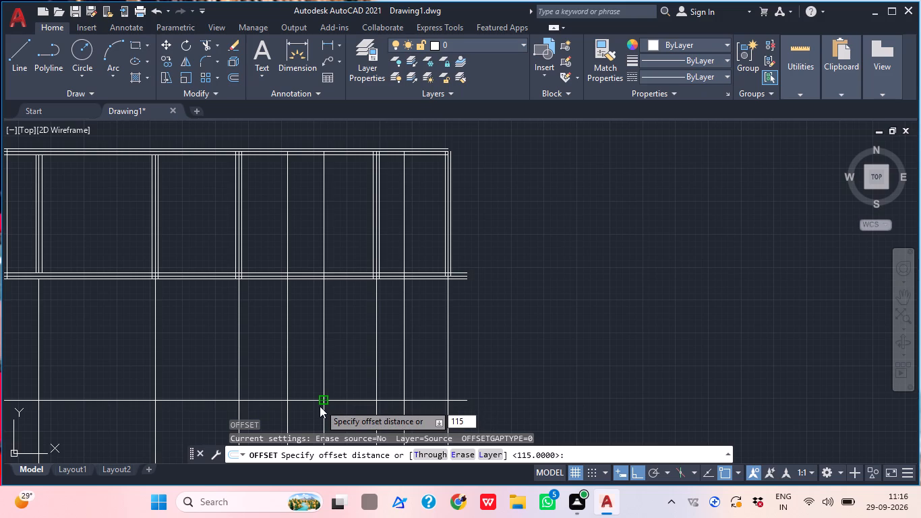
pyautogui.press('Return')
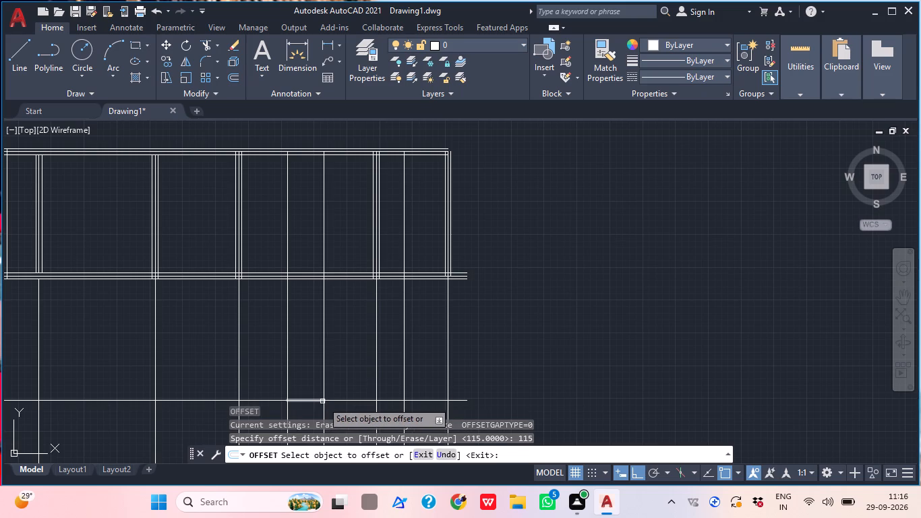
pyautogui.click(324, 343)
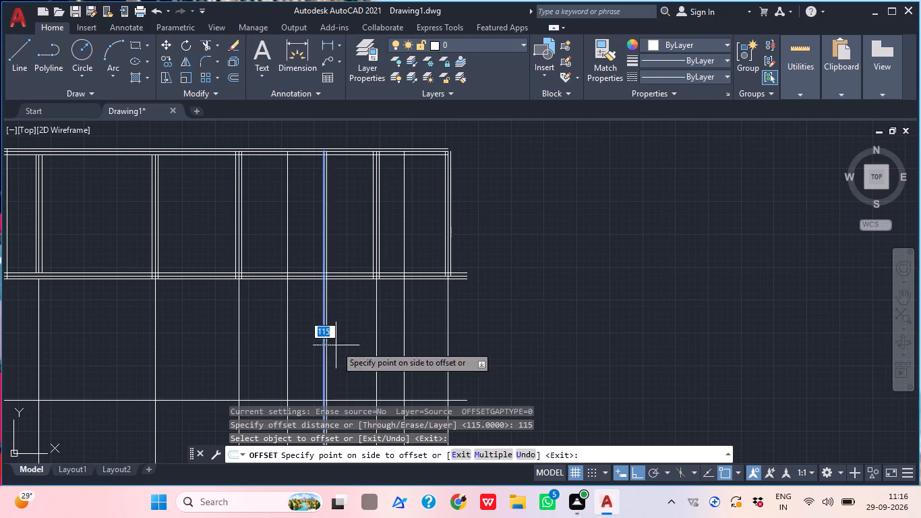
pyautogui.click(347, 353)
pyautogui.scroll(1, 329, 339)
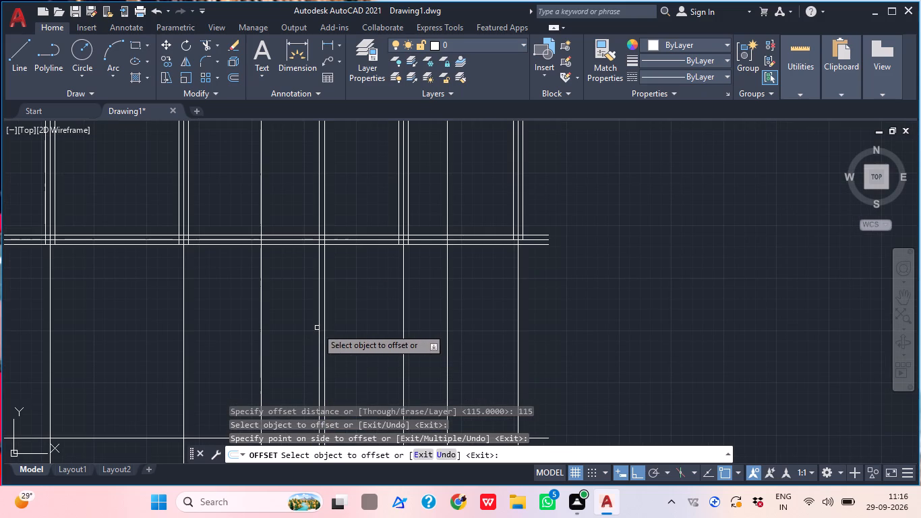
pyautogui.click(318, 323)
pyautogui.click(296, 326)
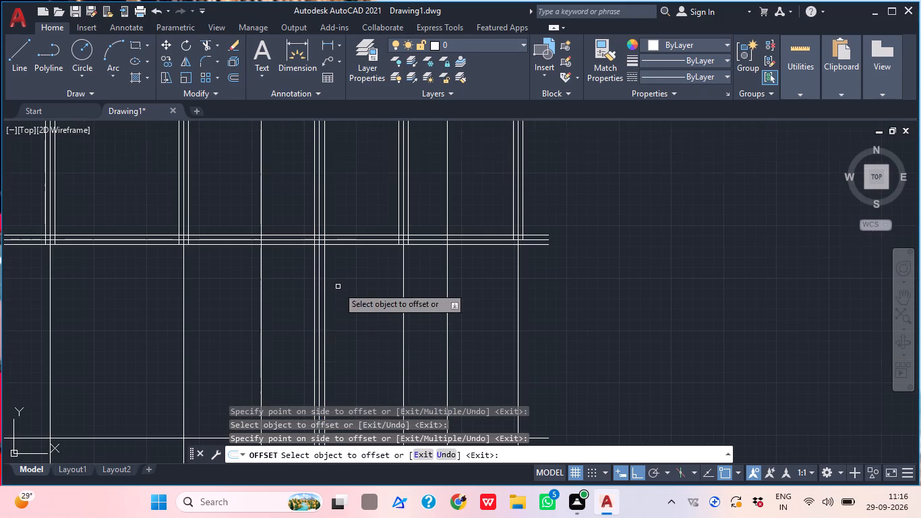
pyautogui.scroll(1, 338, 287)
pyautogui.moveTo(338, 287); pyautogui.dragTo(338, 343, button='middle')
pyautogui.press('Escape')
# Trim away the sixth vertical line's two offset lines above the first horizontal beam, keeping its centre line.
pyautogui.write('tr')
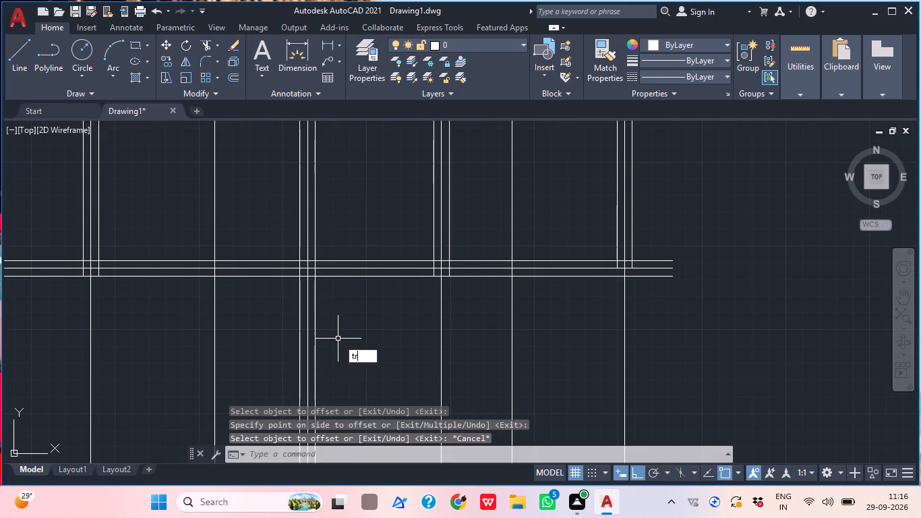
pyautogui.press('space')
pyautogui.click(311, 227)
pyautogui.click(332, 231)
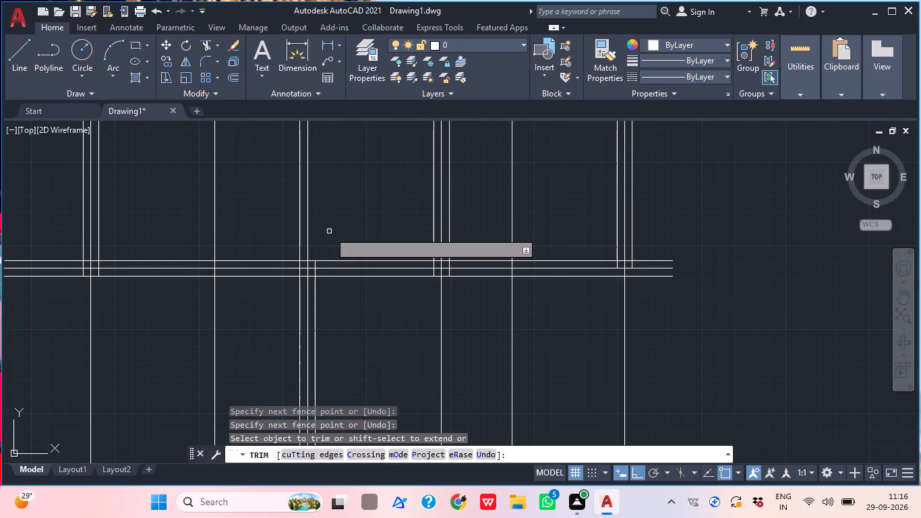
pyautogui.click(300, 241)
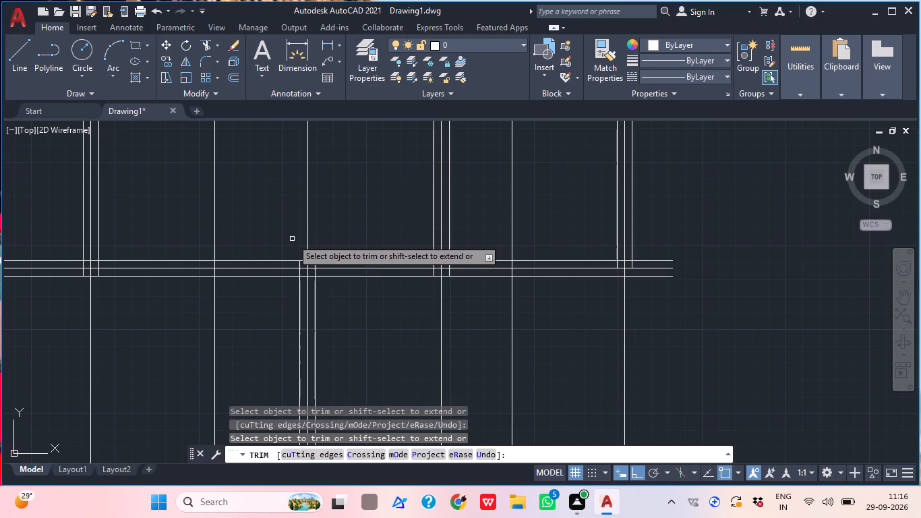
pyautogui.press('Escape')
# Examine the vertical grid lines between the first horizontal beam and the single horizontal line below it.
pyautogui.scroll(-3, 292, 239)
pyautogui.moveTo(304, 241); pyautogui.dragTo(319, 266, button='middle')
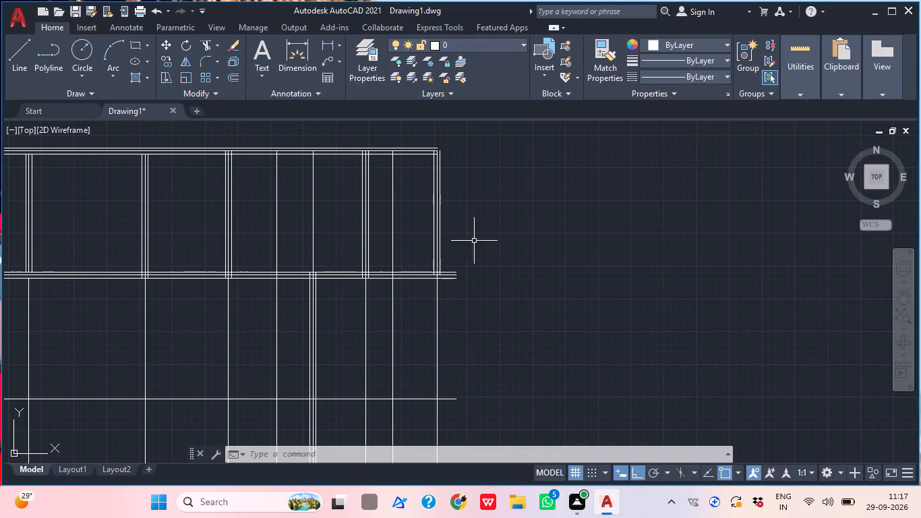
pyautogui.moveTo(440, 318); pyautogui.dragTo(495, 316, button='middle')
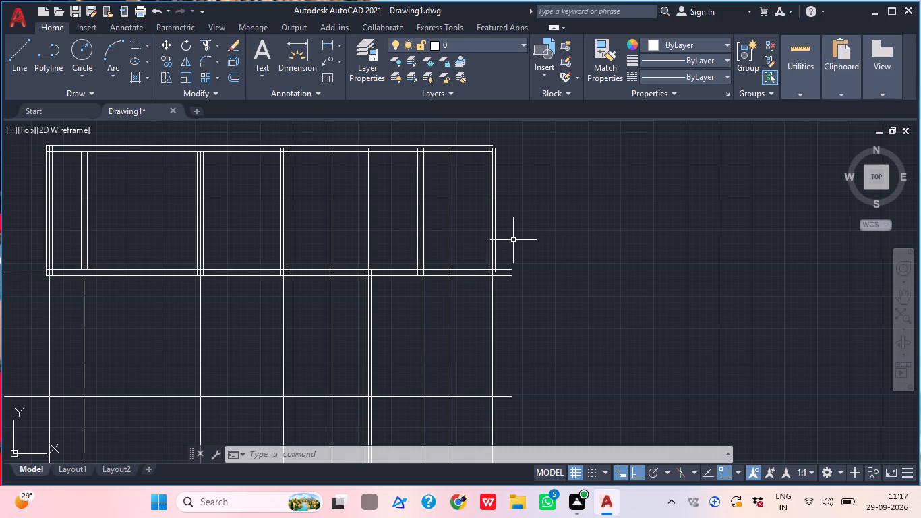
pyautogui.middleClick(518, 318)
pyautogui.scroll(1, 469, 317)
pyautogui.moveTo(469, 317); pyautogui.dragTo(487, 301, button='middle')
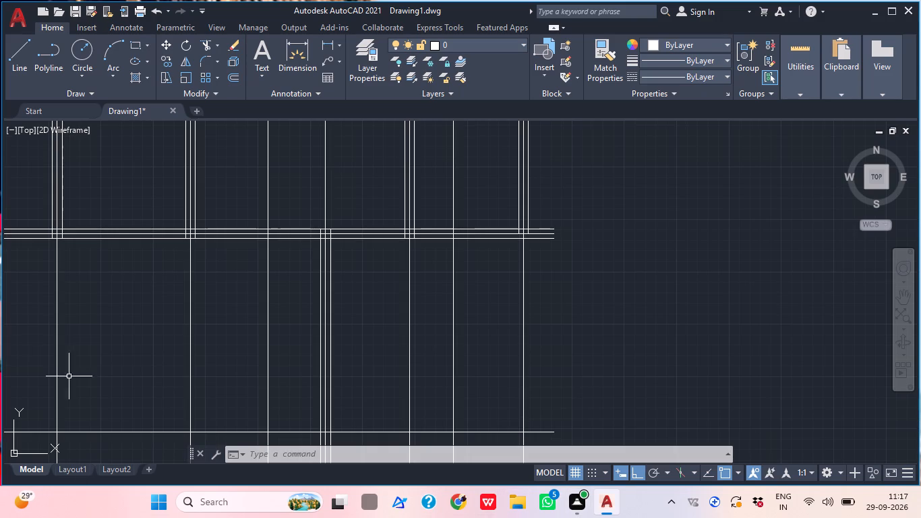
pyautogui.scroll(-1, 226, 322)
pyautogui.moveTo(226, 322); pyautogui.dragTo(228, 346, button='middle')
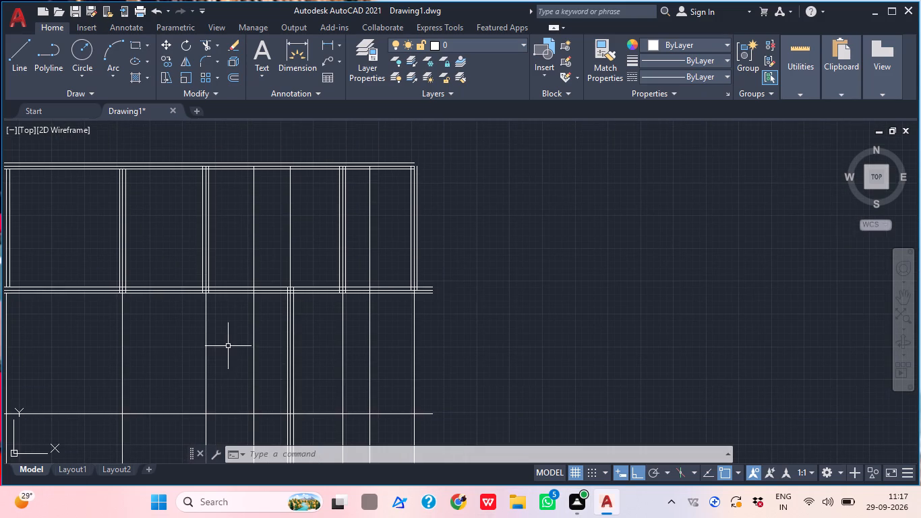
pyautogui.moveTo(271, 341); pyautogui.dragTo(342, 315, button='middle')
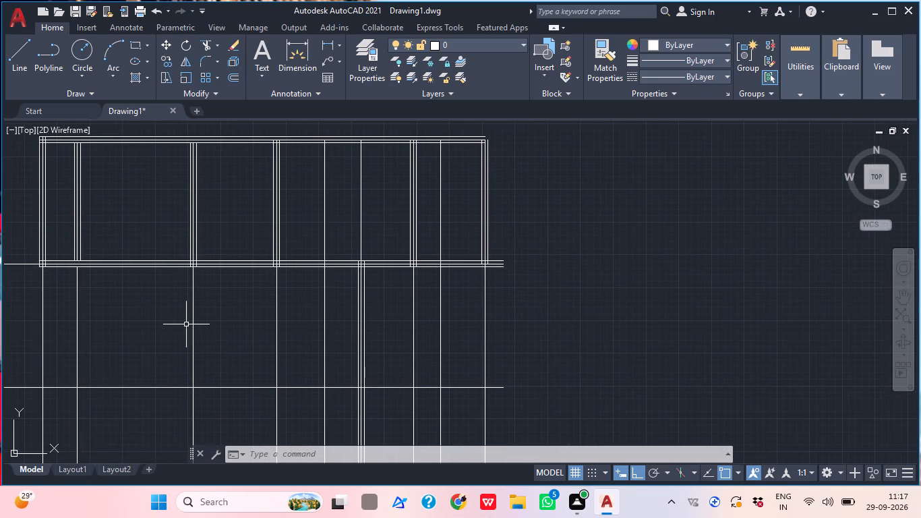
pyautogui.moveTo(163, 330); pyautogui.dragTo(202, 337, button='middle')
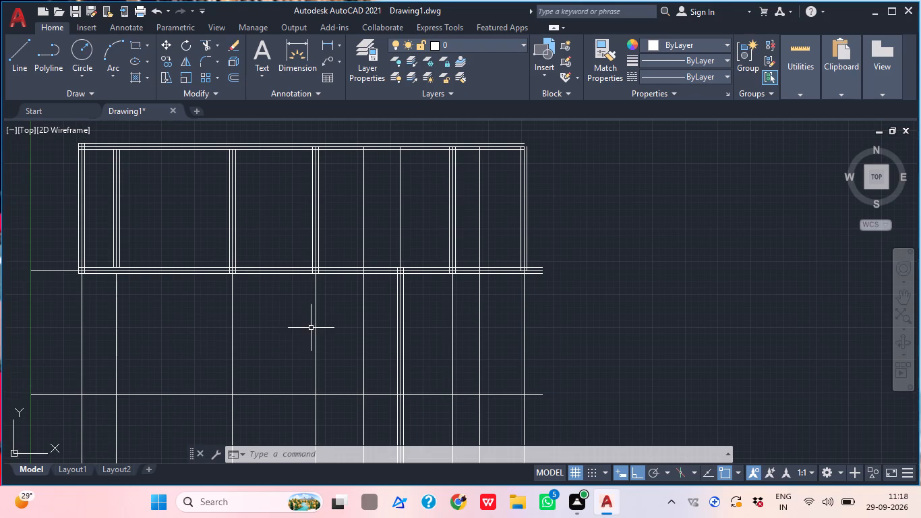
pyautogui.moveTo(323, 324); pyautogui.dragTo(334, 317, button='middle')
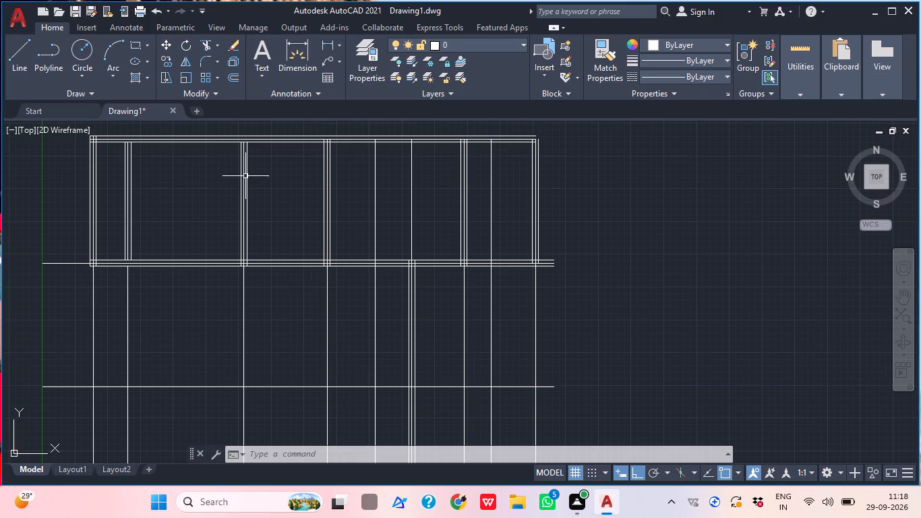
pyautogui.middleClick(146, 322)
pyautogui.moveTo(185, 292); pyautogui.dragTo(169, 295, button='middle')
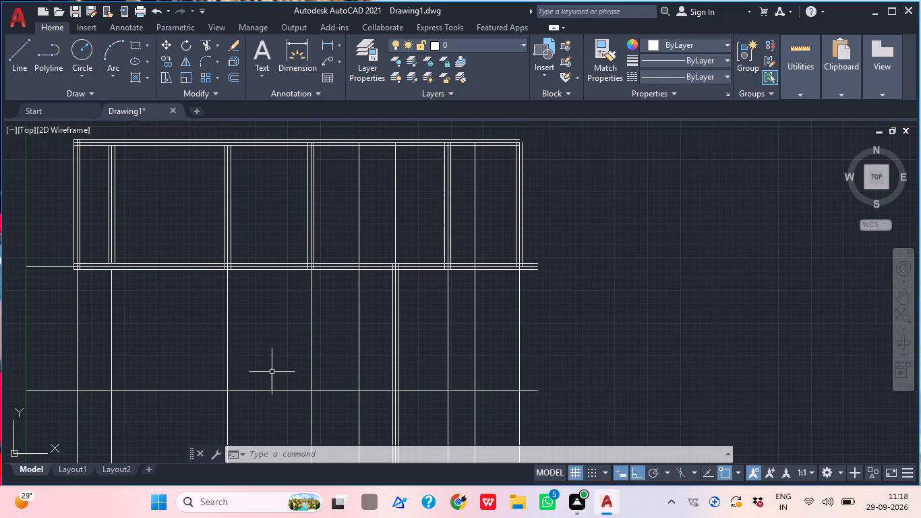
pyautogui.moveTo(267, 349); pyautogui.dragTo(212, 351, button='middle')
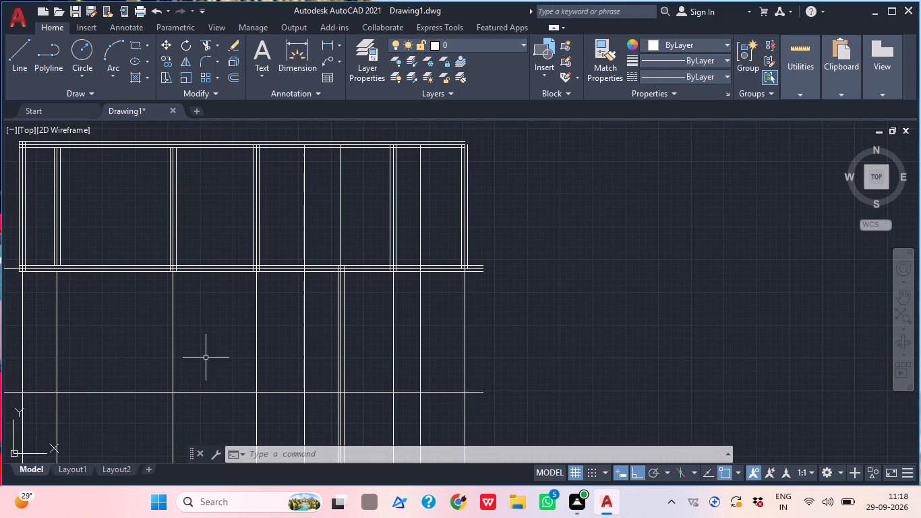
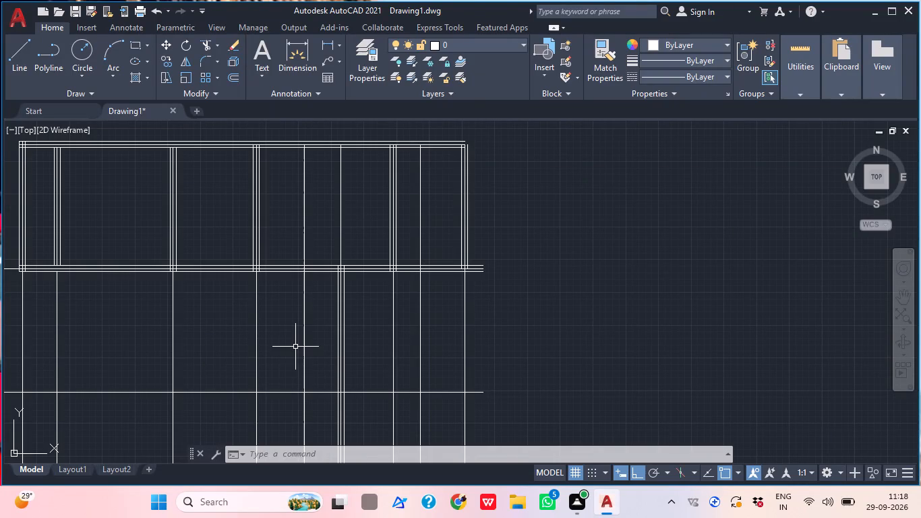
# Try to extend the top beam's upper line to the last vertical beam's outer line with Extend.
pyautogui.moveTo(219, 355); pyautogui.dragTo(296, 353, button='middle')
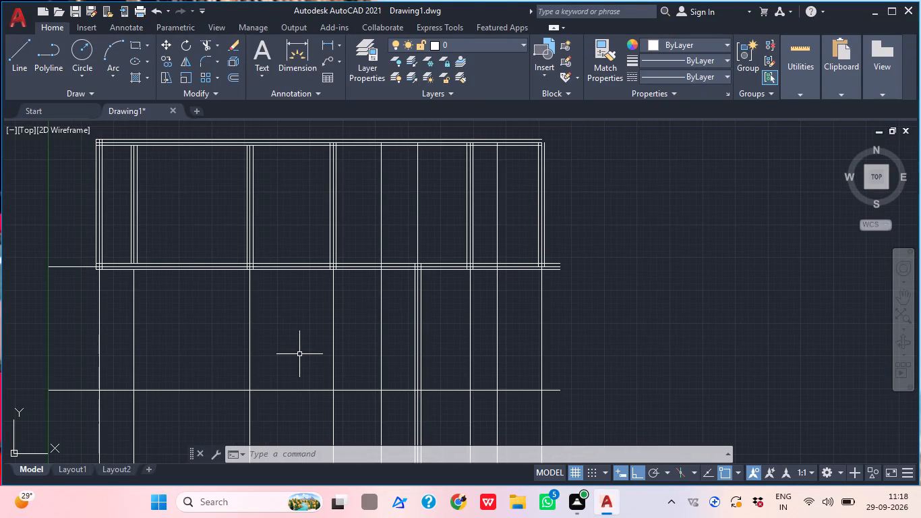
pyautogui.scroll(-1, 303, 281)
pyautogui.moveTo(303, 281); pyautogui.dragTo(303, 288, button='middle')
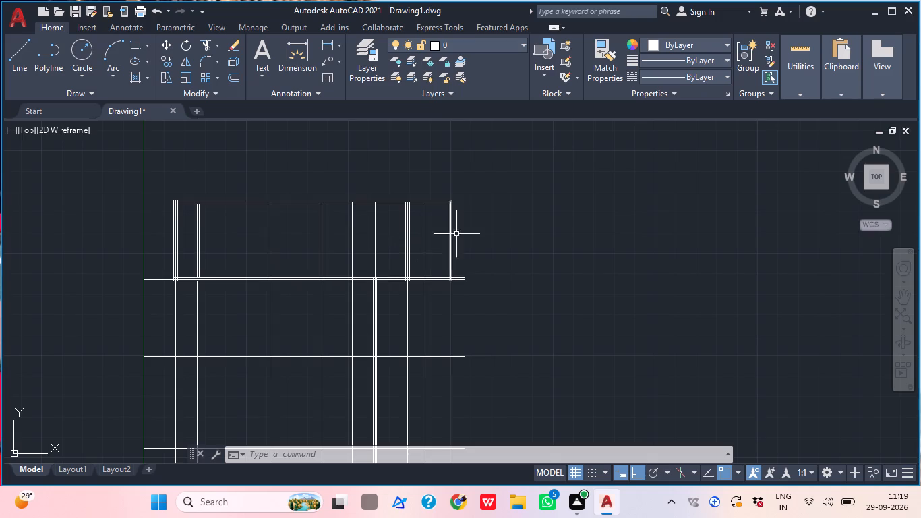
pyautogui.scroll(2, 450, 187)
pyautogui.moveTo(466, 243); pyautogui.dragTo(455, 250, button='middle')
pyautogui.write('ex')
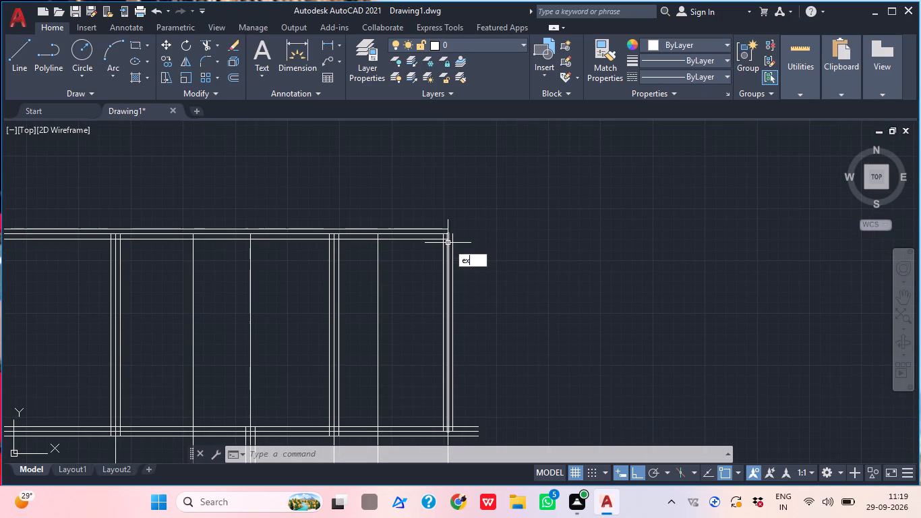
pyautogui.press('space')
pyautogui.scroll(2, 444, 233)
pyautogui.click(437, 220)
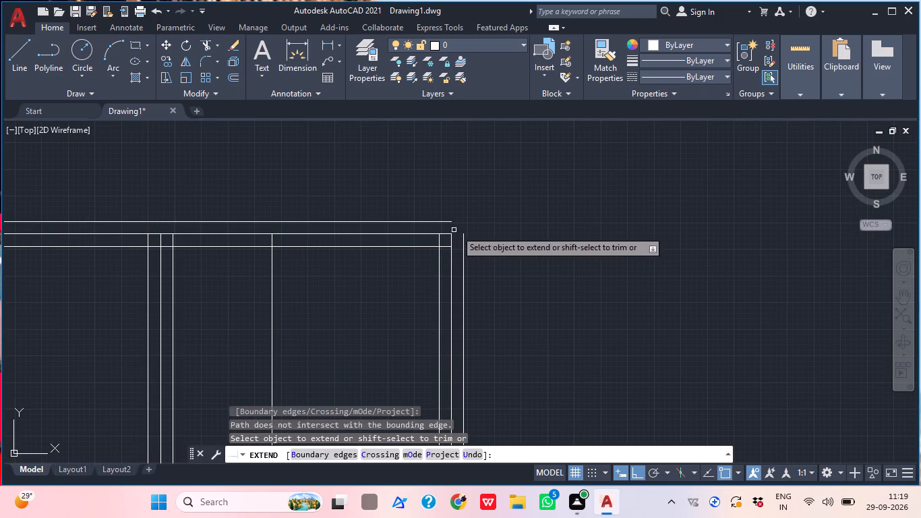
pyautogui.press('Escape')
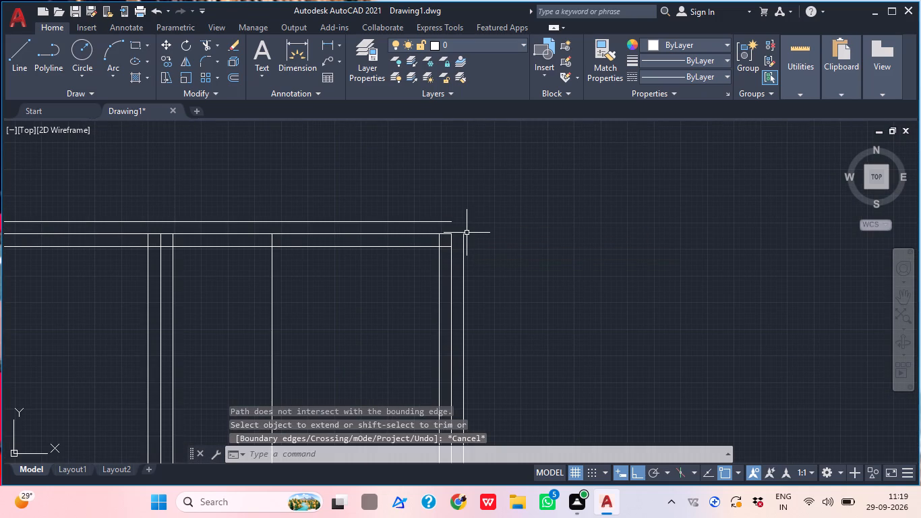
# Draw lines closing the plan's upper right corner: 115 up from the last vertical beam's outer line, then across to the top beam's upper line.
pyautogui.write('l')
pyautogui.press('space')
pyautogui.click(467, 231)
pyautogui.scroll(2, 463, 216)
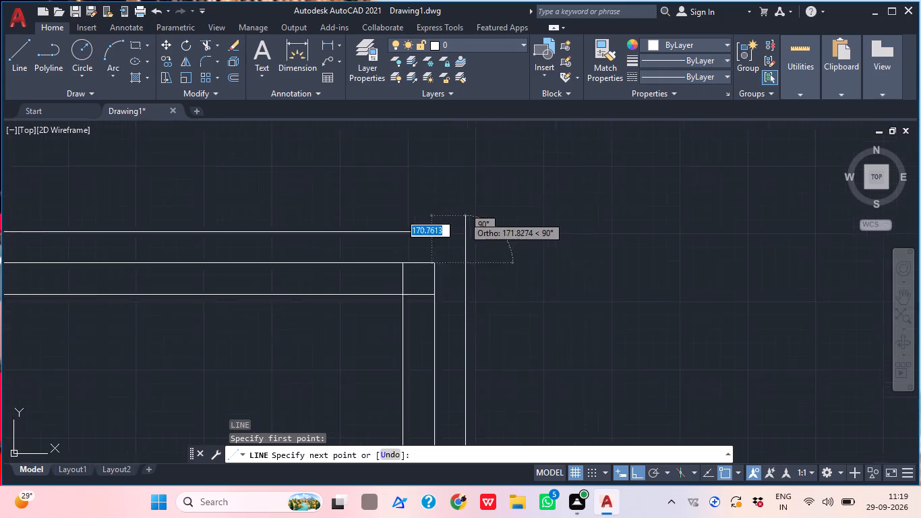
pyautogui.scroll(2, 463, 214)
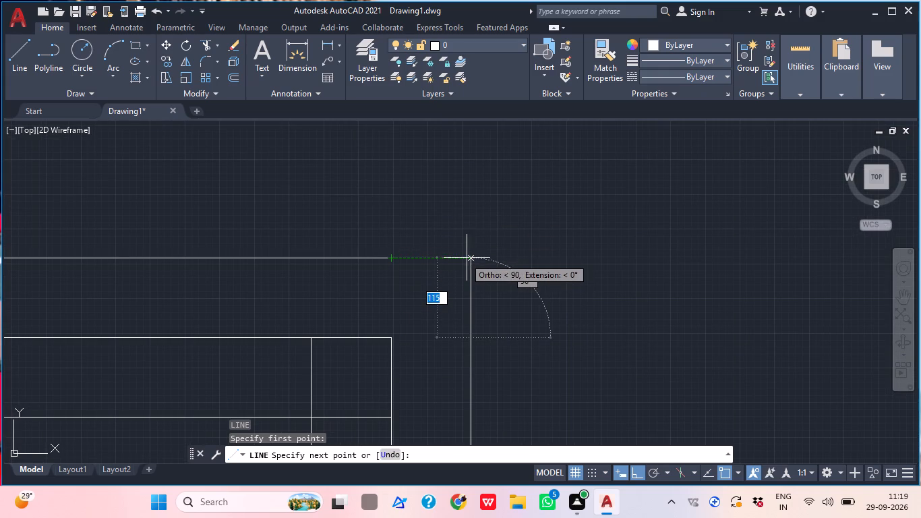
pyautogui.click(472, 258)
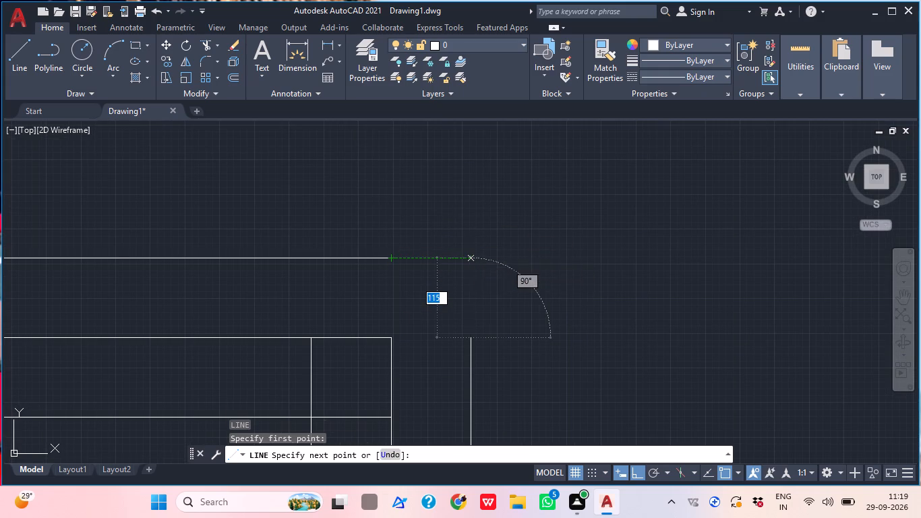
pyautogui.click(394, 257)
pyautogui.press('Escape')
# Extend the last vertical beam's two offset lines down to the lower line of the horizontal beam below the top beam.
pyautogui.scroll(-1, 457, 260)
pyautogui.scroll(1, 436, 285)
pyautogui.scroll(-4, 430, 288)
pyautogui.scroll(1, 425, 301)
pyautogui.moveTo(430, 301); pyautogui.dragTo(472, 281, button='middle')
pyautogui.scroll(-1, 472, 281)
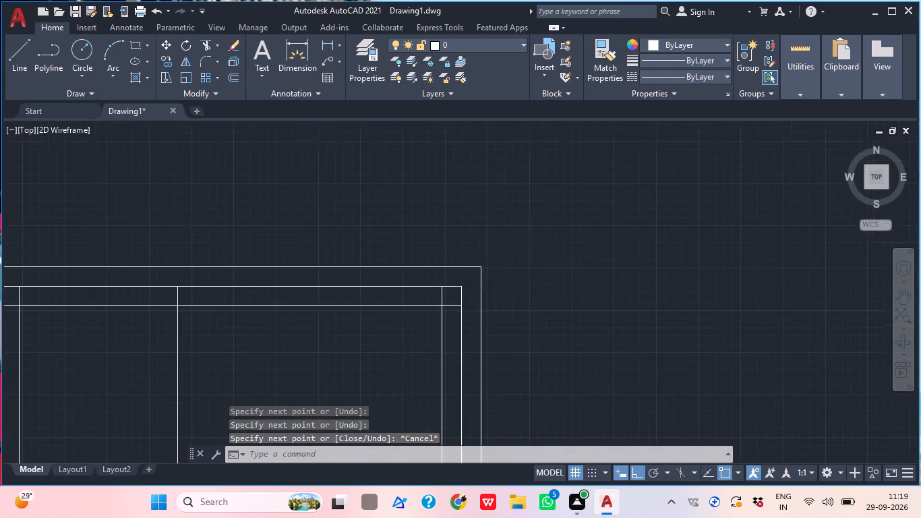
pyautogui.scroll(-2, 472, 281)
pyautogui.middleClick(387, 303)
pyautogui.scroll(-1, 386, 395)
pyautogui.moveTo(386, 401); pyautogui.dragTo(396, 348, button='middle')
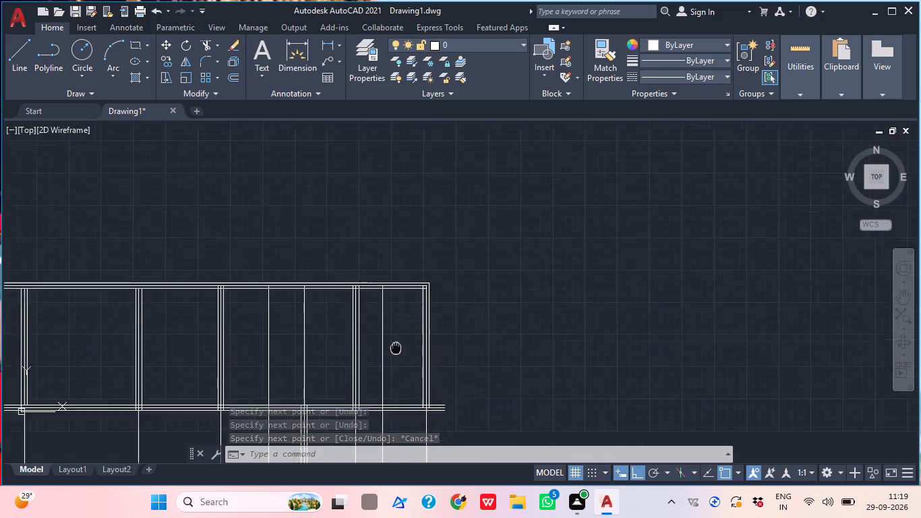
pyautogui.moveTo(396, 348); pyautogui.dragTo(409, 259, button='middle')
pyautogui.scroll(1, 531, 306)
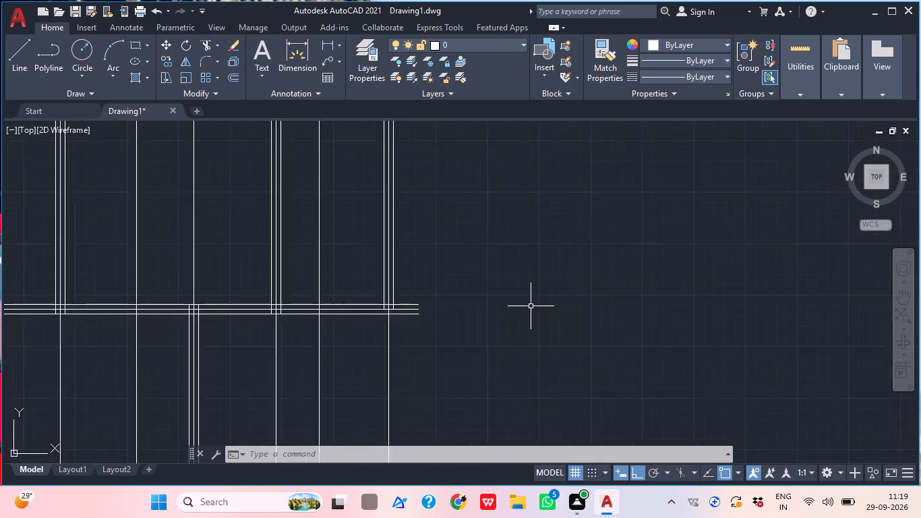
pyautogui.scroll(1, 527, 304)
pyautogui.moveTo(295, 324); pyautogui.dragTo(377, 258, button='middle')
pyautogui.scroll(1, 376, 250)
pyautogui.moveTo(407, 229); pyautogui.dragTo(405, 231, button='middle')
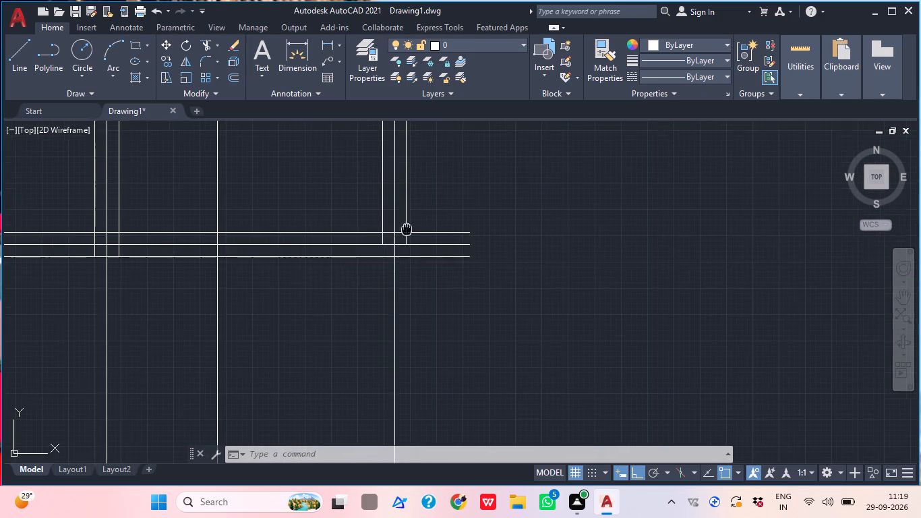
pyautogui.moveTo(405, 231); pyautogui.dragTo(397, 240, button='middle')
pyautogui.scroll(1, 398, 251)
pyautogui.write('ex')
pyautogui.press('space')
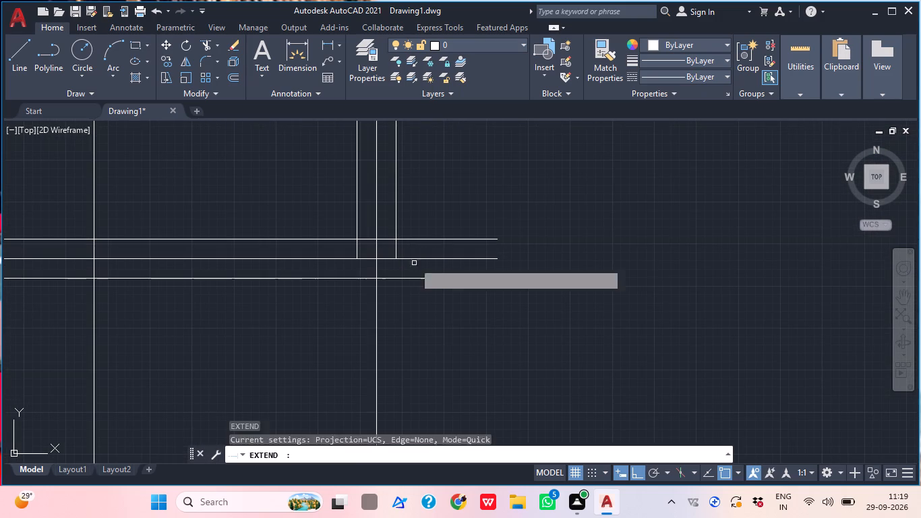
pyautogui.scroll(2, 409, 248)
pyautogui.click(397, 250)
pyautogui.click(355, 252)
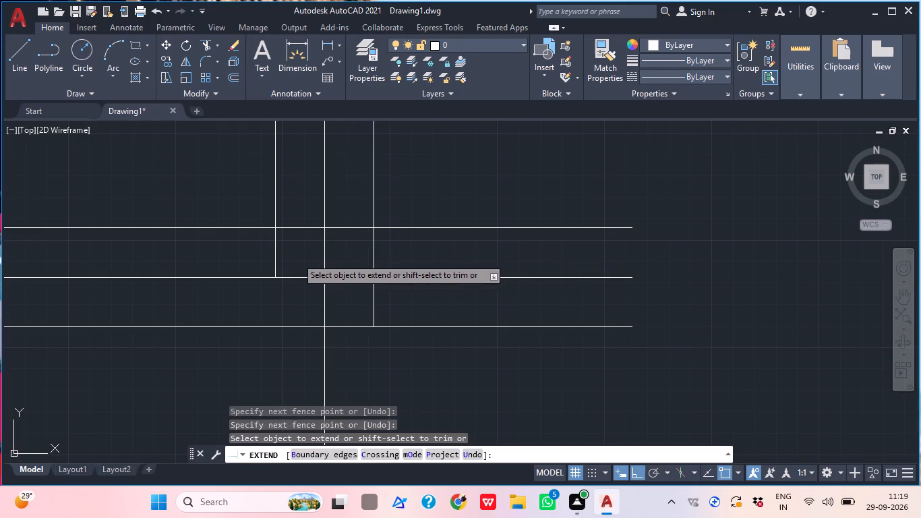
pyautogui.click(297, 258)
pyautogui.click(239, 258)
pyautogui.press('Escape')
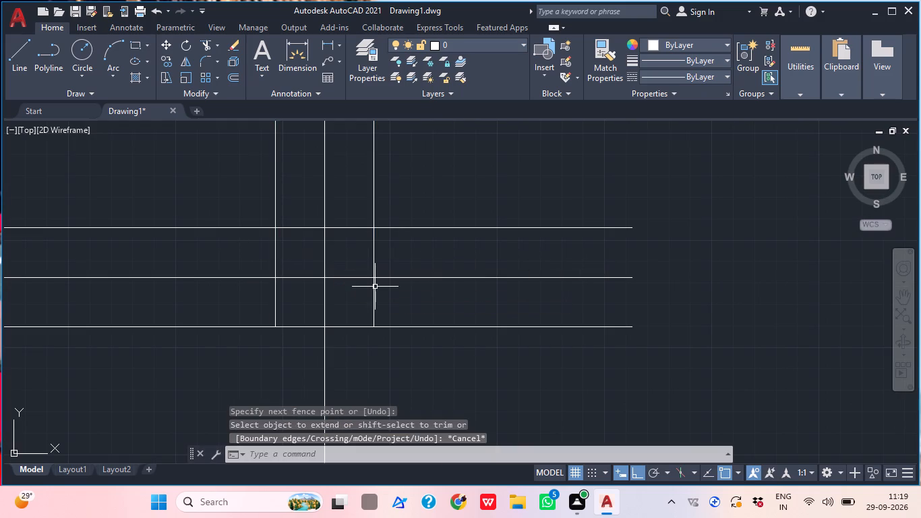
# Trim the lower horizontal beam's three lines where they overhang past the last vertical beam's outer line.
pyautogui.write('tr')
pyautogui.press('space')
pyautogui.click(418, 168)
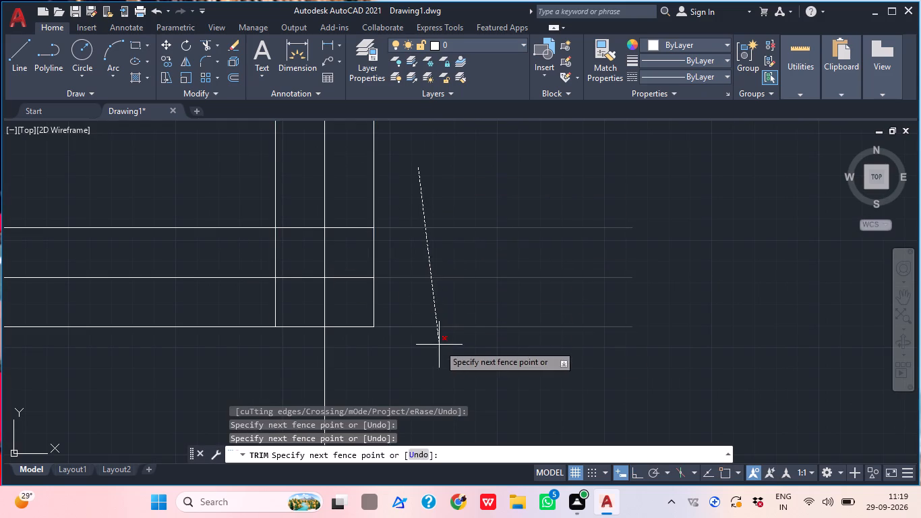
pyautogui.click(439, 346)
pyautogui.press('Escape')
# Examine the beam layout and its junctions along both horizontal beams and the vertical grid lines below.
pyautogui.scroll(-9, 426, 308)
pyautogui.scroll(3, 316, 284)
pyautogui.moveTo(301, 323); pyautogui.dragTo(330, 323, button='middle')
pyautogui.scroll(1, 330, 323)
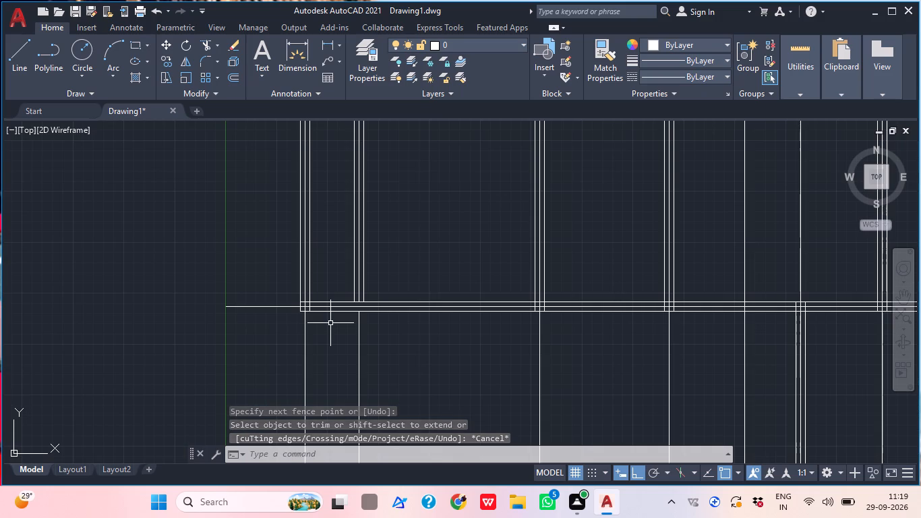
pyautogui.scroll(-1, 347, 318)
pyautogui.moveTo(478, 299); pyautogui.dragTo(411, 298, button='middle')
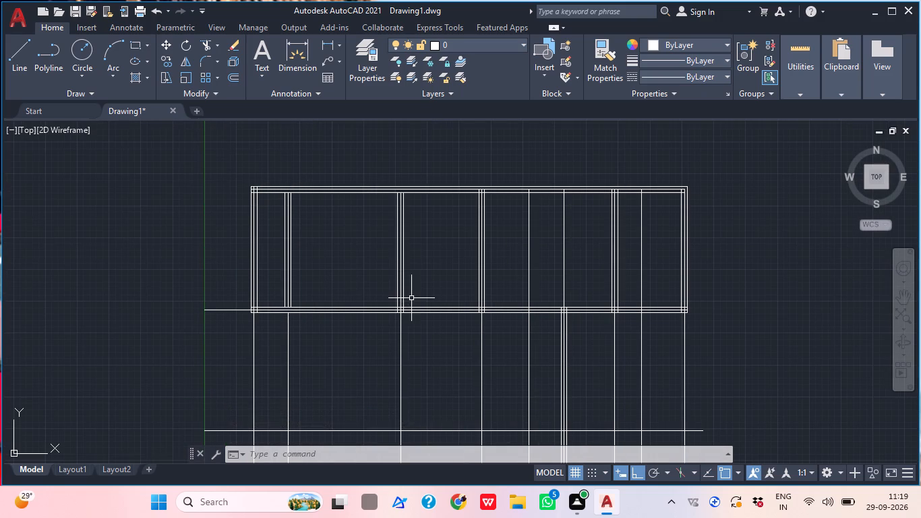
pyautogui.moveTo(419, 301); pyautogui.dragTo(382, 299, button='middle')
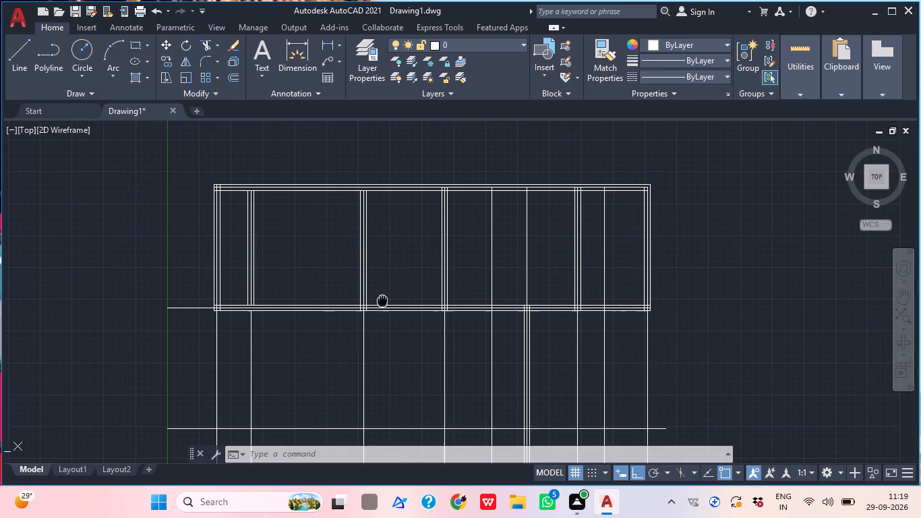
pyautogui.moveTo(382, 299); pyautogui.dragTo(380, 299, button='middle')
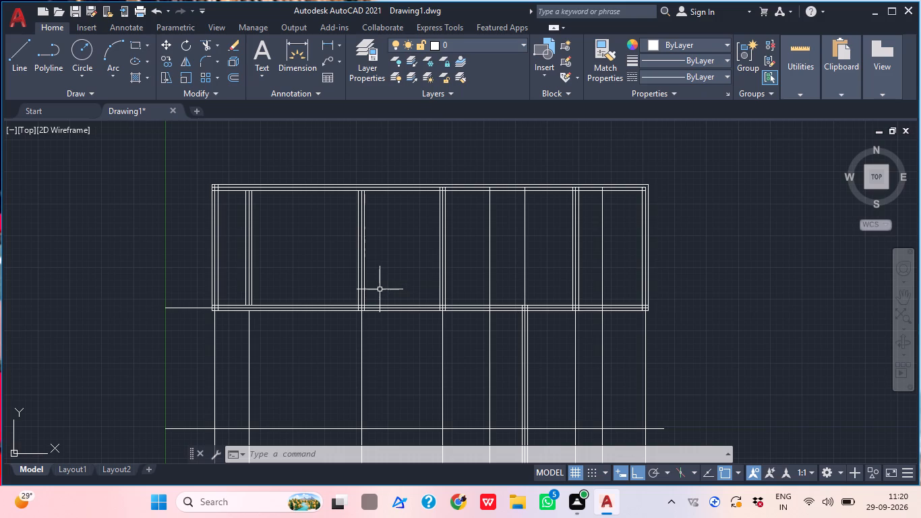
pyautogui.scroll(-1, 542, 320)
pyautogui.moveTo(514, 322); pyautogui.dragTo(352, 312, button='middle')
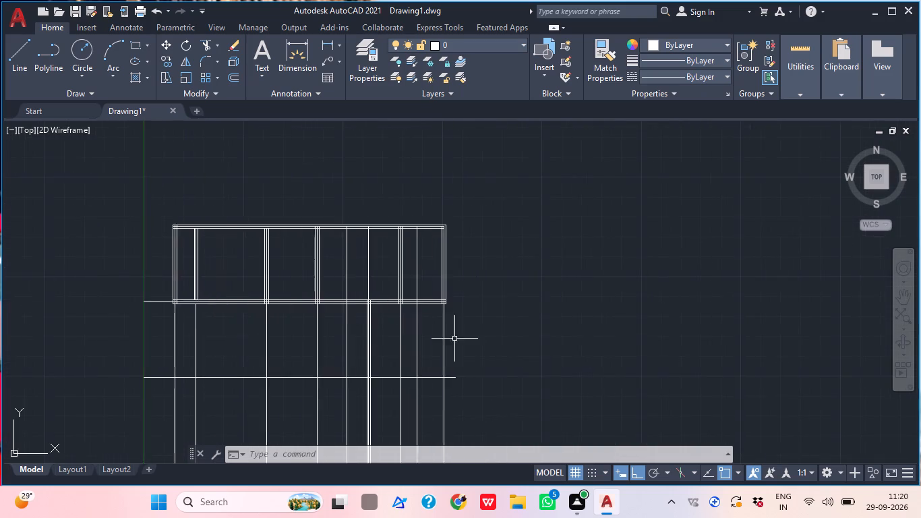
pyautogui.scroll(2, 454, 339)
pyautogui.middleClick(376, 332)
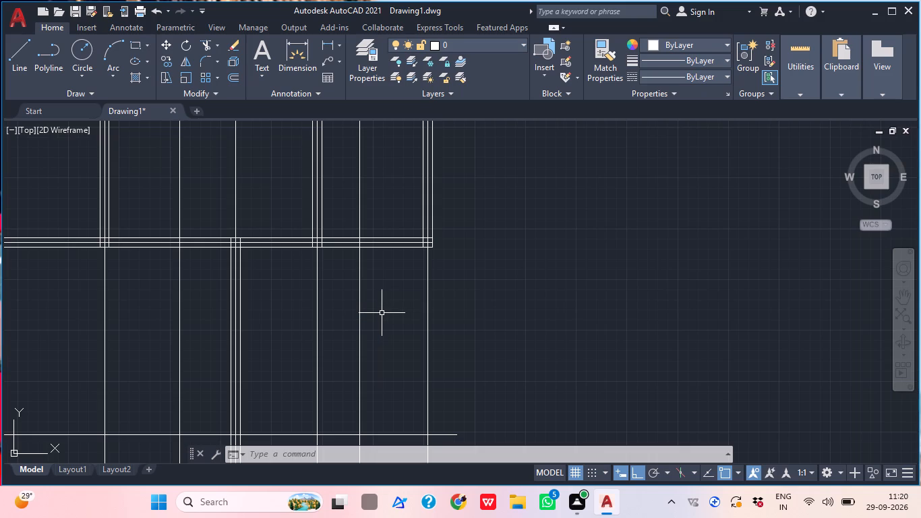
pyautogui.scroll(-3, 380, 315)
pyautogui.moveTo(380, 315); pyautogui.dragTo(393, 295, button='middle')
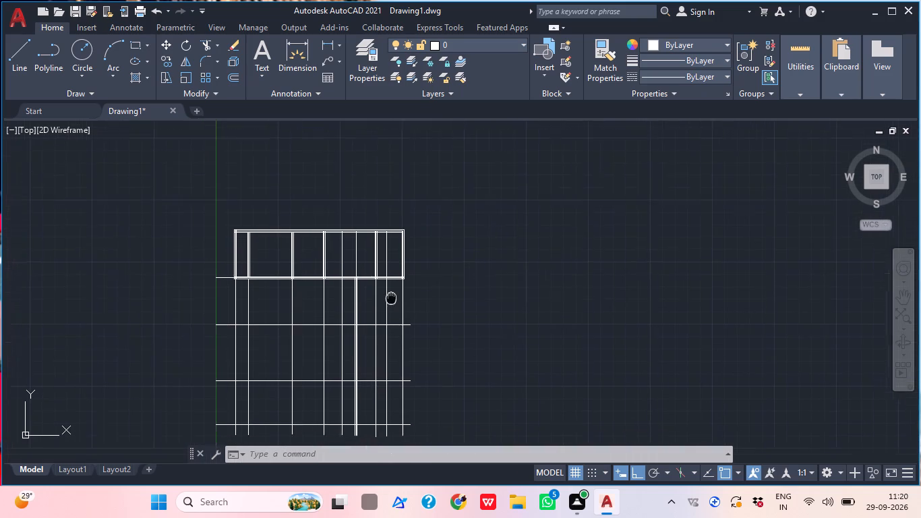
pyautogui.moveTo(393, 295); pyautogui.dragTo(400, 284, button='middle')
pyautogui.scroll(3, 373, 286)
pyautogui.moveTo(352, 243); pyautogui.dragTo(338, 311, button='middle')
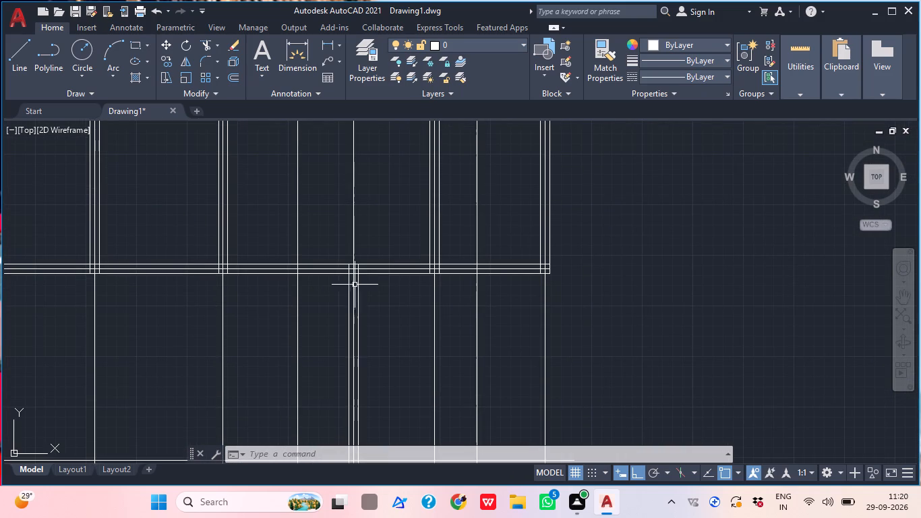
pyautogui.scroll(-1, 483, 329)
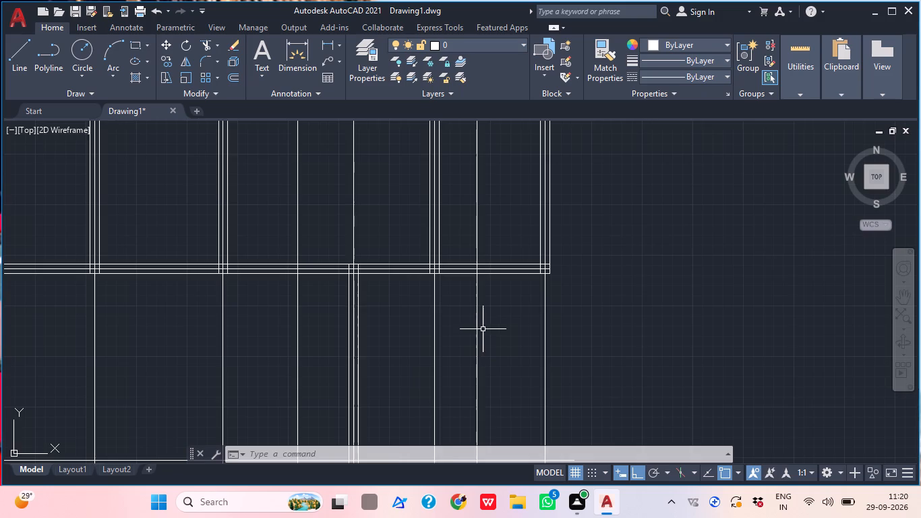
pyautogui.moveTo(613, 253); pyautogui.dragTo(591, 271, button='middle')
pyautogui.moveTo(262, 291); pyautogui.dragTo(311, 291, button='middle')
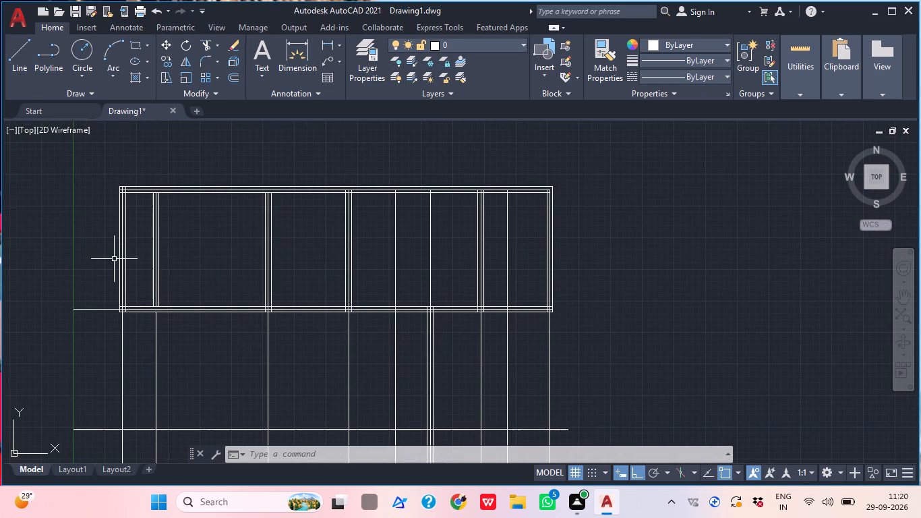
# Draw a column rectangle about 230 deep from the plan's upper left outer corner, lengthwise along the top beam to its lower line.
pyautogui.scroll(2, 98, 211)
pyautogui.moveTo(145, 188); pyautogui.dragTo(152, 281, button='middle')
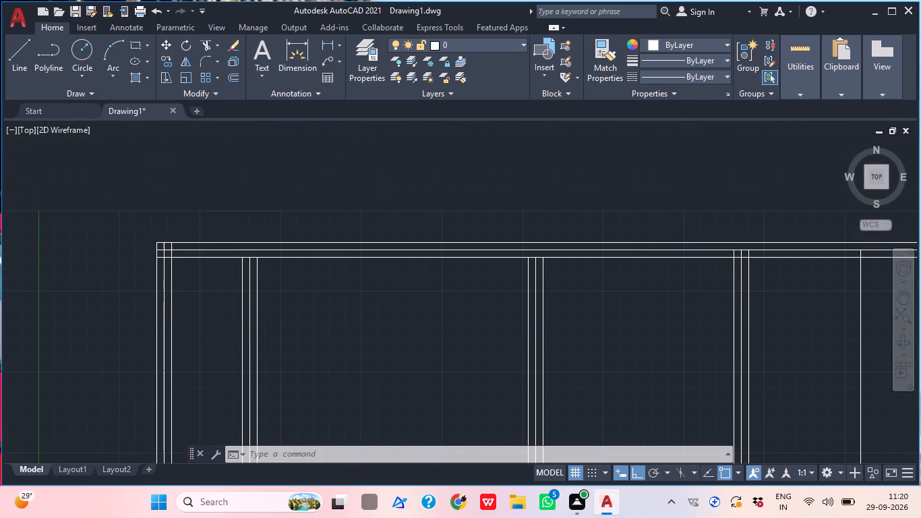
pyautogui.write('rec')
pyautogui.press('space')
pyautogui.press('Escape')
pyautogui.press('r')
pyautogui.write('ec')
pyautogui.press('space')
pyautogui.scroll(3, 160, 279)
pyautogui.moveTo(179, 183); pyautogui.dragTo(183, 257, button='middle')
pyautogui.click(148, 216)
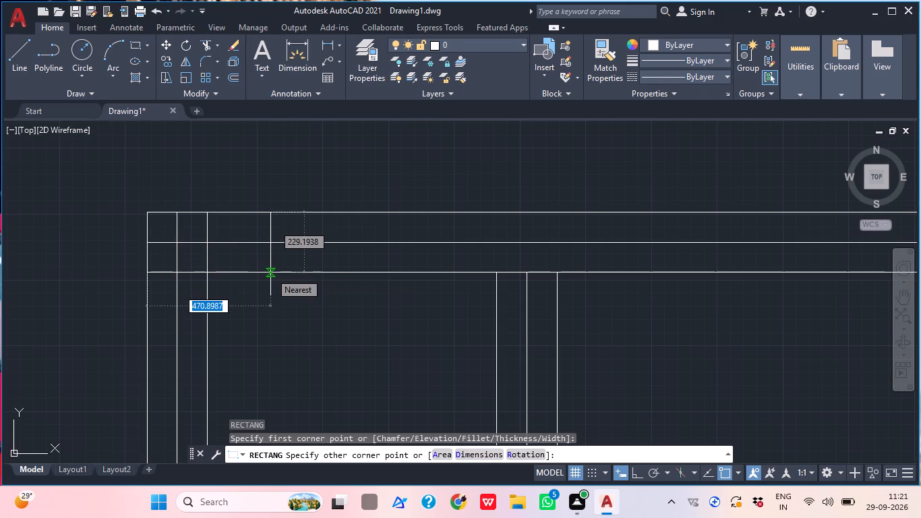
pyautogui.moveTo(270, 272); pyautogui.dragTo(241, 291, button='middle')
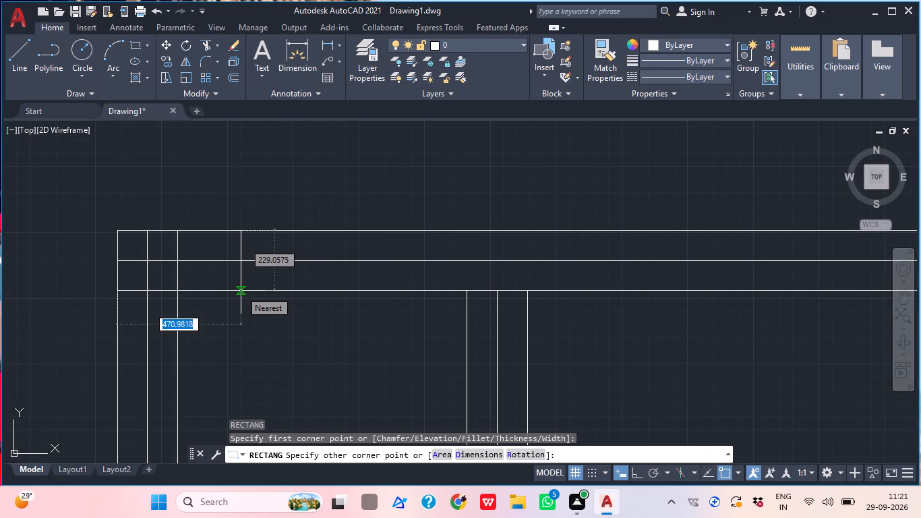
pyautogui.click(249, 291)
pyautogui.moveTo(271, 263); pyautogui.dragTo(257, 268, button='middle')
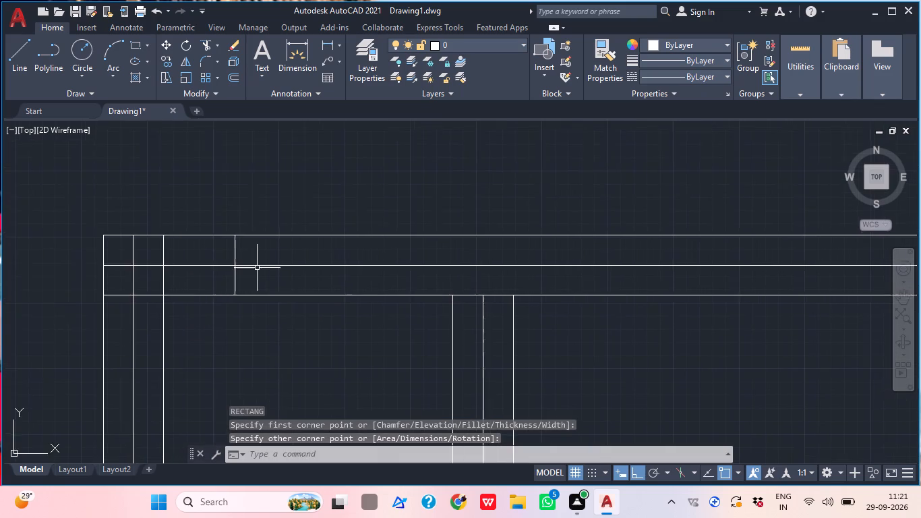
# Trim the top beam's centre line and the first vertical beam's lines inside the upper left corner column rectangle.
pyautogui.scroll(-3, 257, 268)
pyautogui.scroll(1, 257, 268)
pyautogui.scroll(-1, 257, 268)
pyautogui.scroll(2, 177, 279)
pyautogui.moveTo(253, 281); pyautogui.dragTo(221, 306, button='middle')
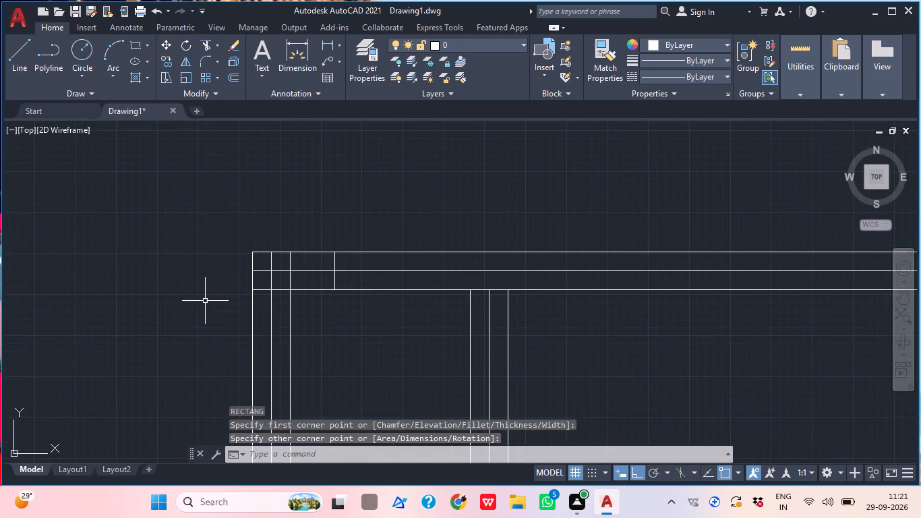
pyautogui.press('t')
pyautogui.write('r')
pyautogui.press('space')
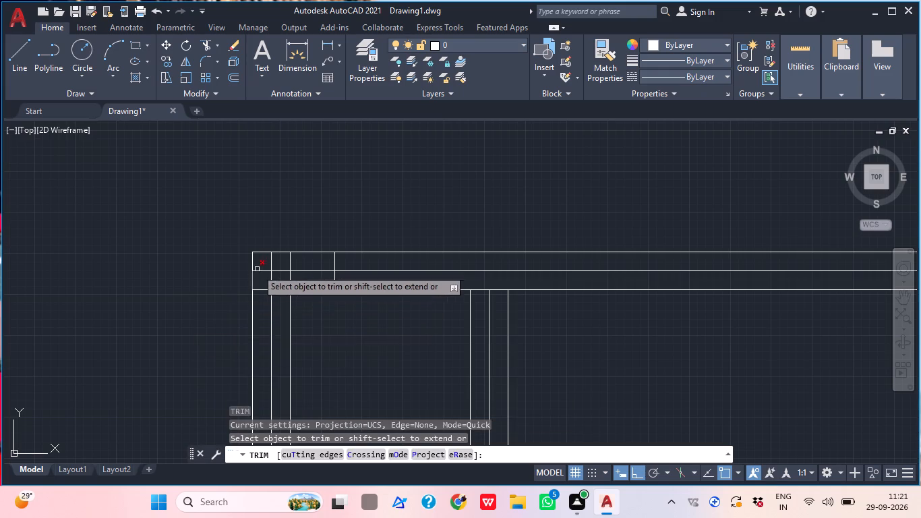
pyautogui.scroll(1, 259, 267)
pyautogui.click(261, 267)
pyautogui.click(328, 254)
pyautogui.click(263, 261)
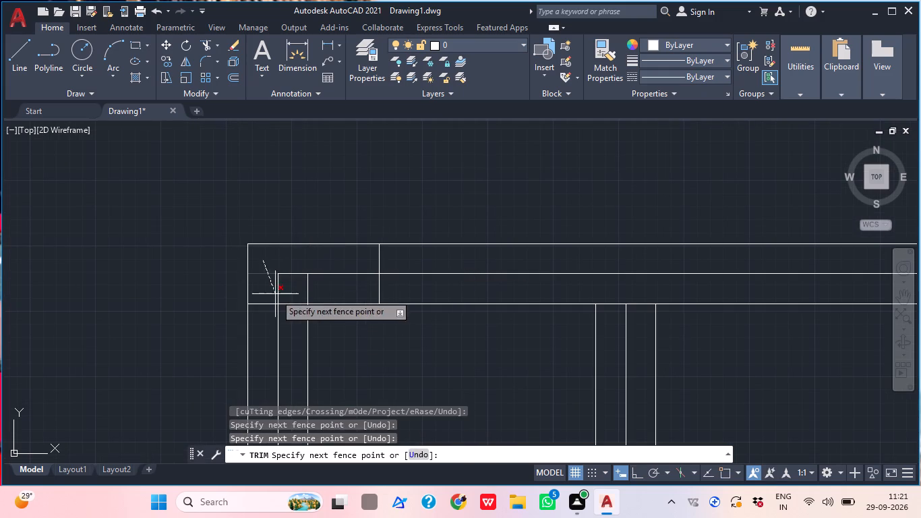
pyautogui.click(287, 301)
pyautogui.click(270, 289)
pyautogui.click(305, 272)
pyautogui.click(299, 280)
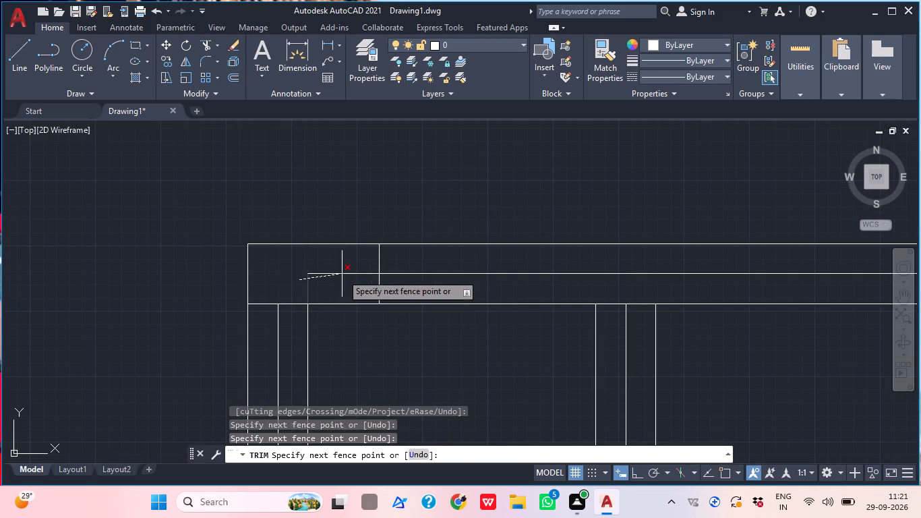
pyautogui.click(342, 274)
pyautogui.scroll(-3, 335, 283)
pyautogui.moveTo(420, 316); pyautogui.dragTo(302, 314, button='middle')
pyautogui.press('Escape')
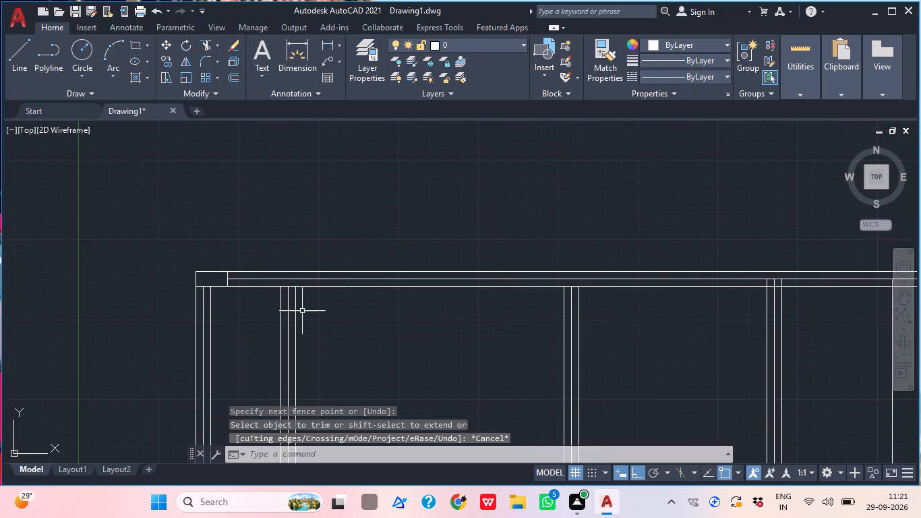
# Draw a column rectangle about 600 by 230 across the top beam, extending left from the third vertical beam's right-hand line.
pyautogui.scroll(-1, 307, 311)
pyautogui.moveTo(321, 306); pyautogui.dragTo(145, 284, button='middle')
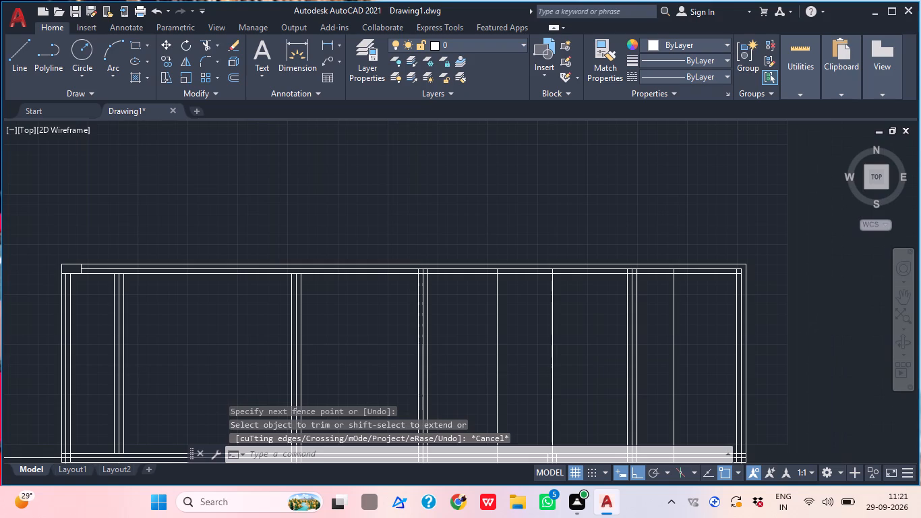
pyautogui.moveTo(162, 304); pyautogui.dragTo(142, 264, button='middle')
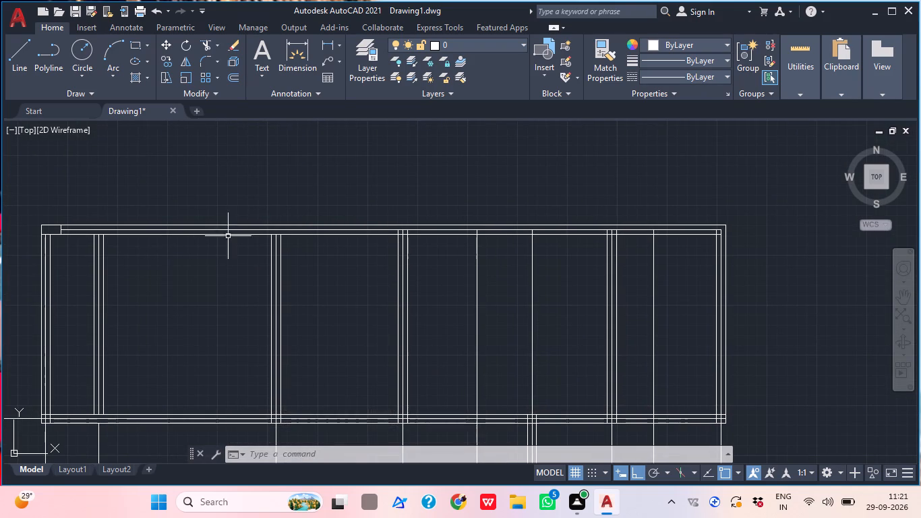
pyautogui.moveTo(249, 248); pyautogui.dragTo(260, 248, button='middle')
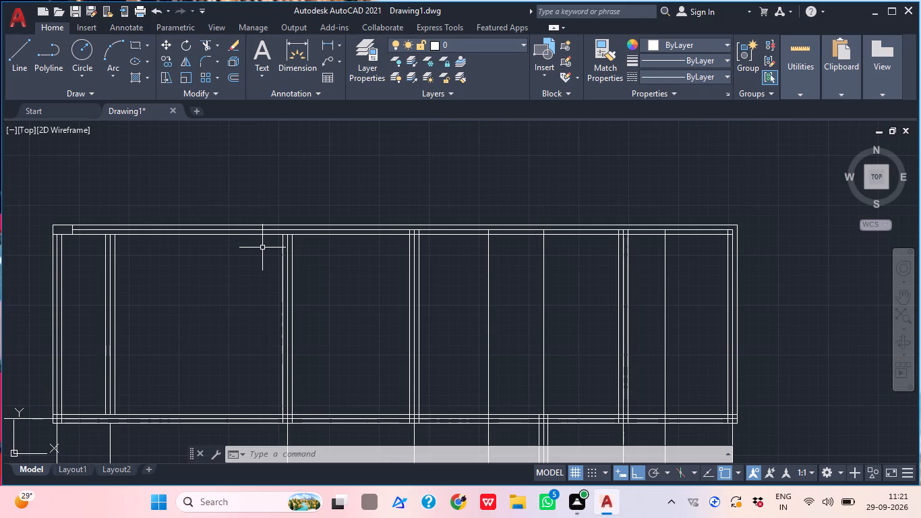
pyautogui.write('rec')
pyautogui.press('space')
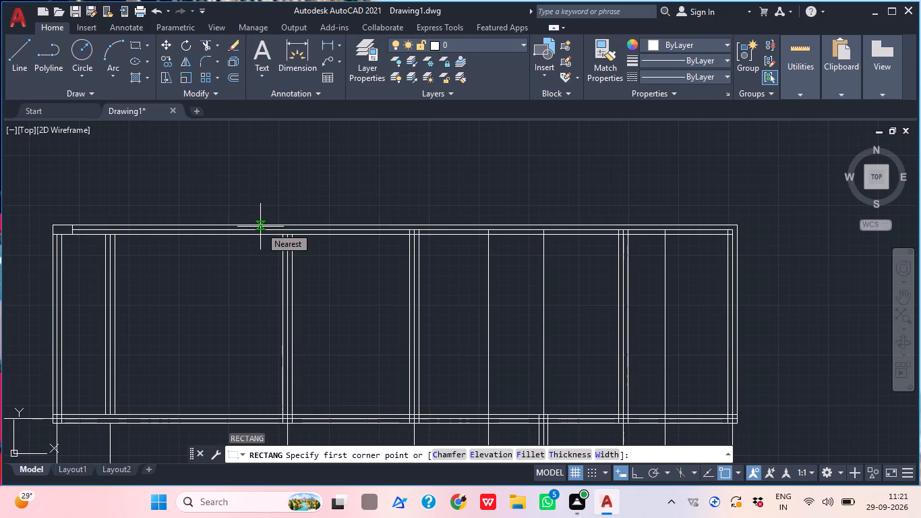
pyautogui.scroll(2, 272, 228)
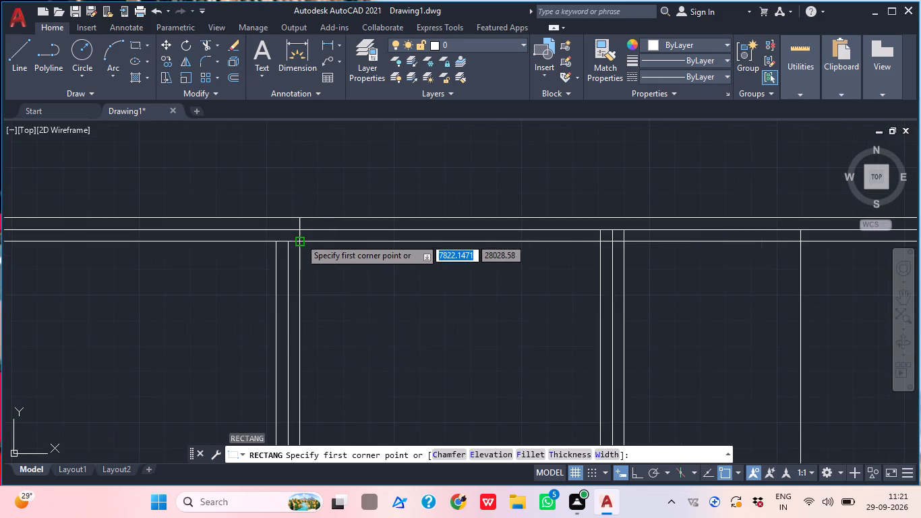
pyautogui.click(300, 238)
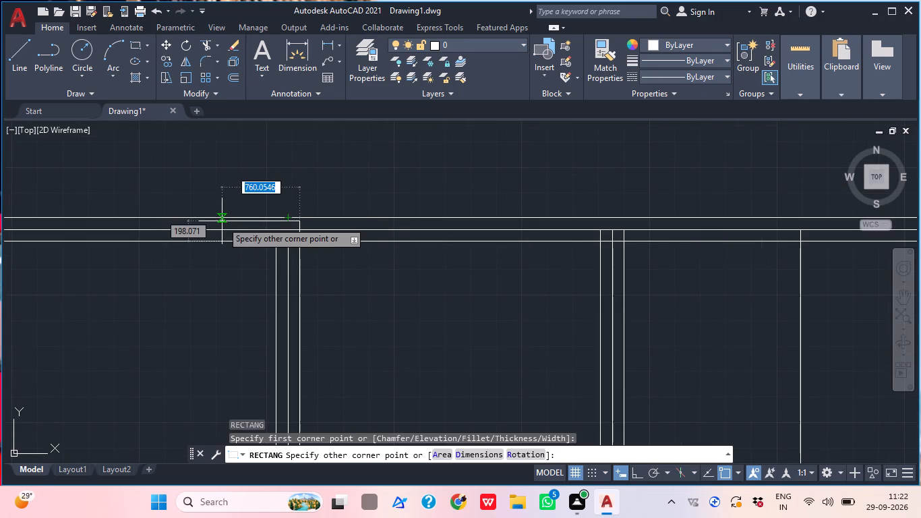
pyautogui.moveTo(222, 217); pyautogui.dragTo(291, 206, button='middle')
pyautogui.scroll(3, 291, 206)
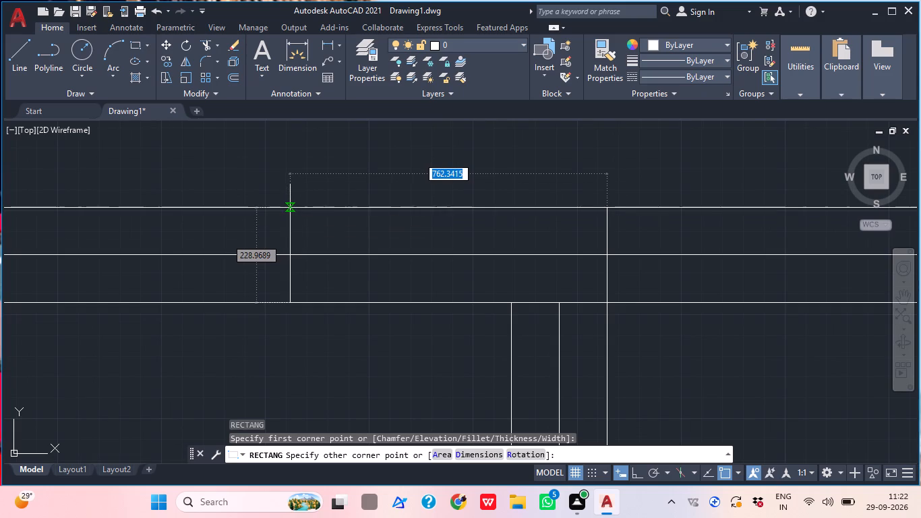
pyautogui.scroll(-5, 290, 208)
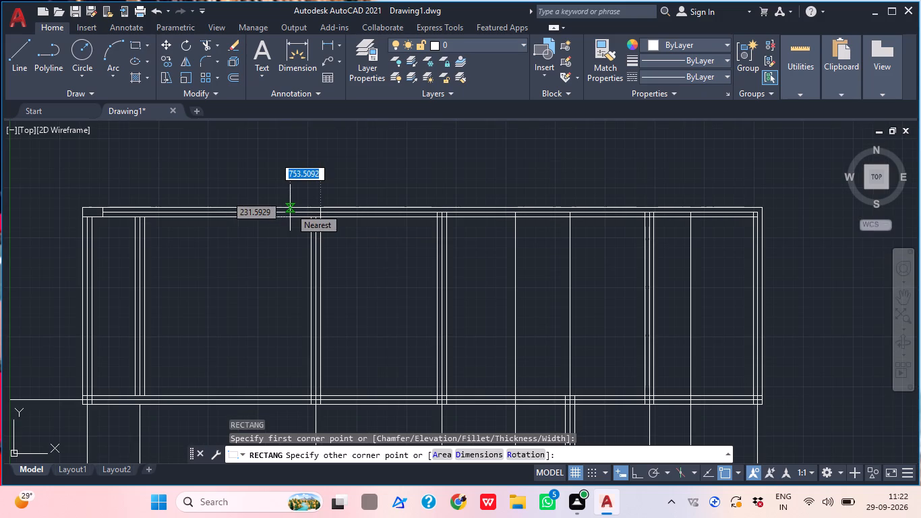
pyautogui.scroll(2, 290, 208)
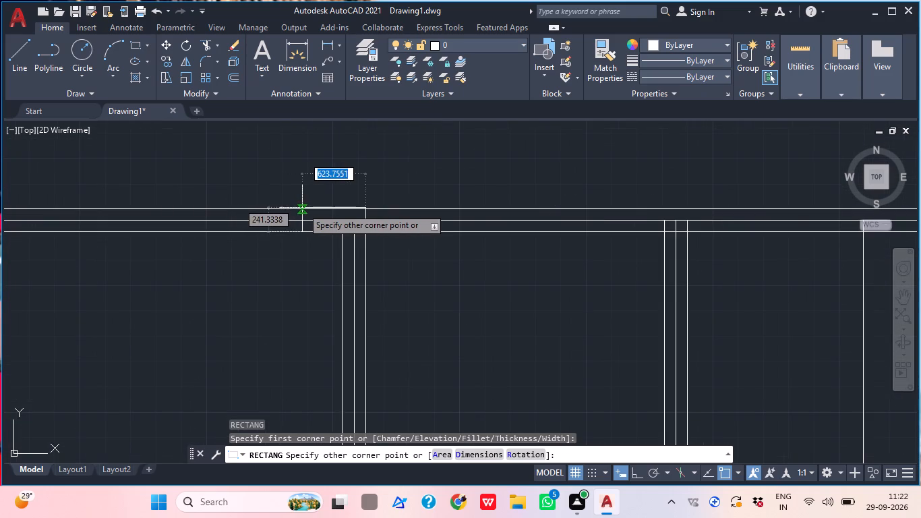
pyautogui.scroll(3, 302, 208)
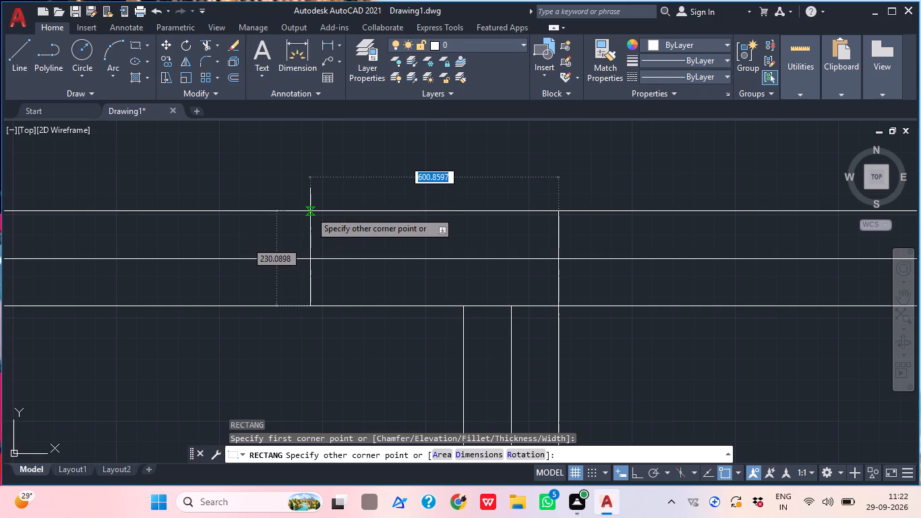
pyautogui.click(310, 211)
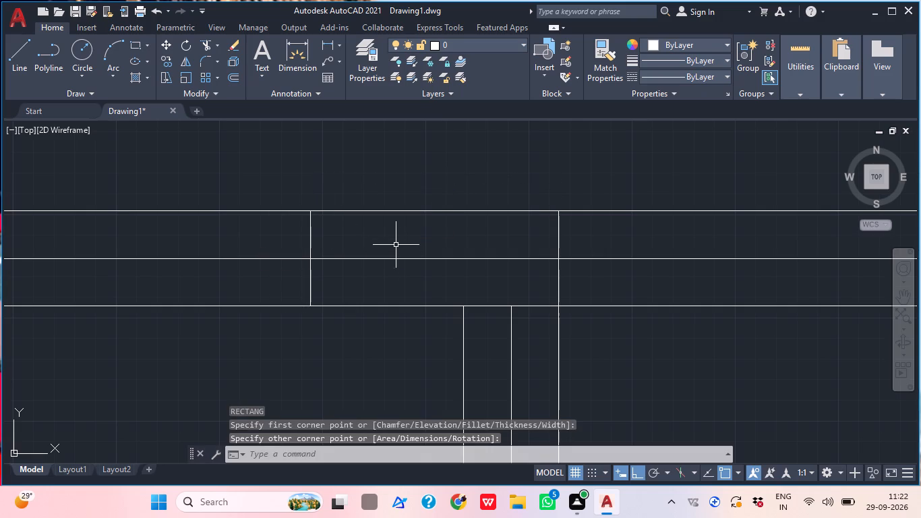
# Trim the top beam's centre line inside the new column rectangle at the third vertical beam.
pyautogui.write('tr')
pyautogui.press('space')
pyautogui.click(392, 240)
pyautogui.click(402, 270)
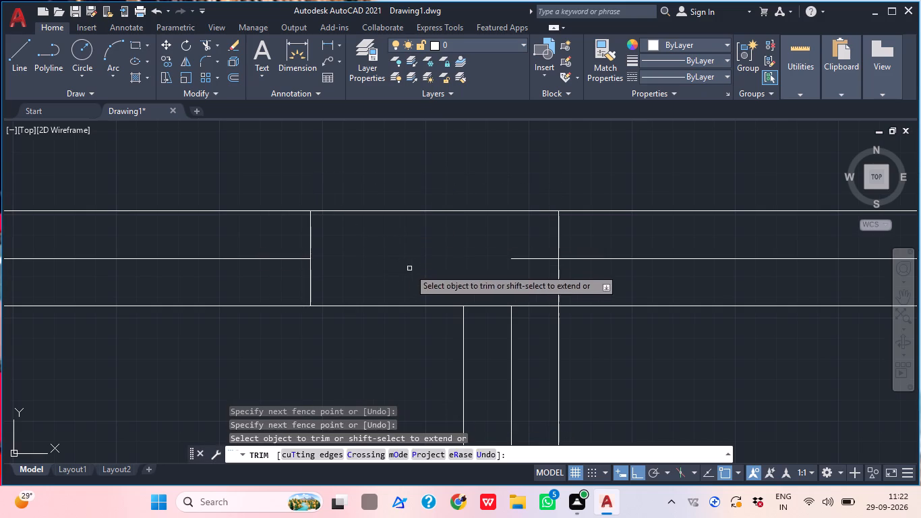
pyautogui.moveTo(508, 266); pyautogui.dragTo(521, 264)
pyautogui.click(537, 239)
pyautogui.press('Escape')
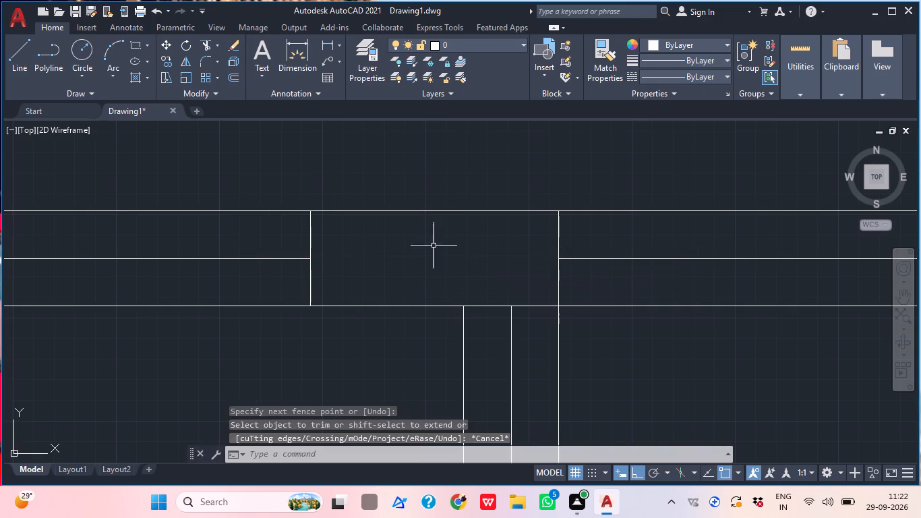
# Examine the beam junctions along the lower horizontal beam and the vertical beams between it and the top beam.
pyautogui.scroll(-5, 411, 239)
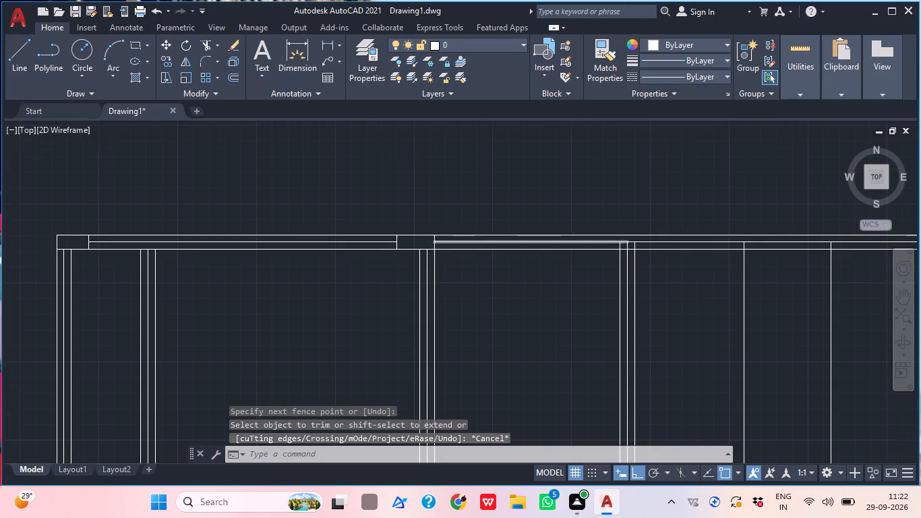
pyautogui.moveTo(427, 275); pyautogui.dragTo(365, 270, button='middle')
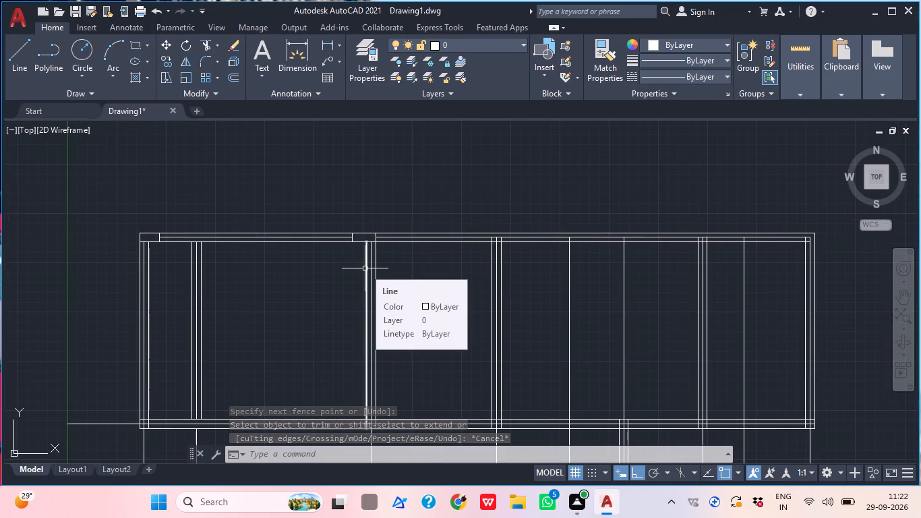
pyautogui.moveTo(287, 345); pyautogui.dragTo(280, 288, button='middle')
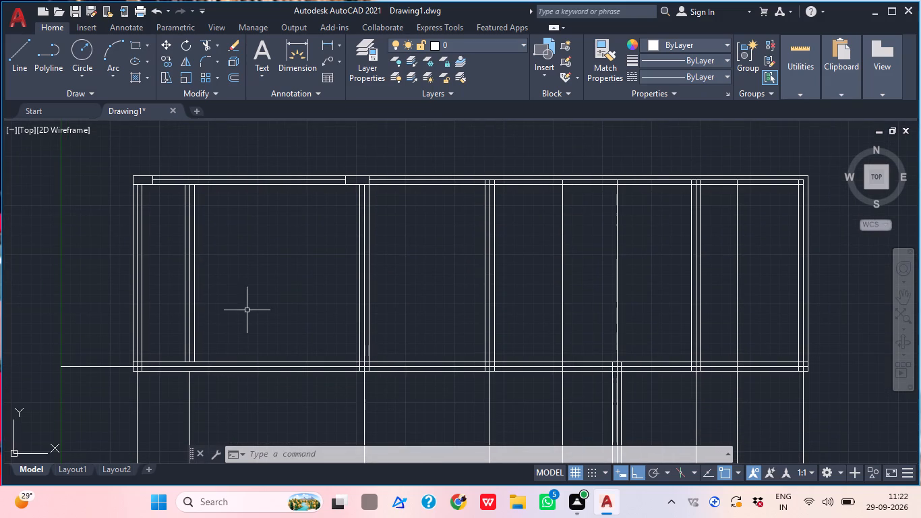
pyautogui.moveTo(154, 379); pyautogui.dragTo(184, 376, button='middle')
pyautogui.scroll(3, 179, 376)
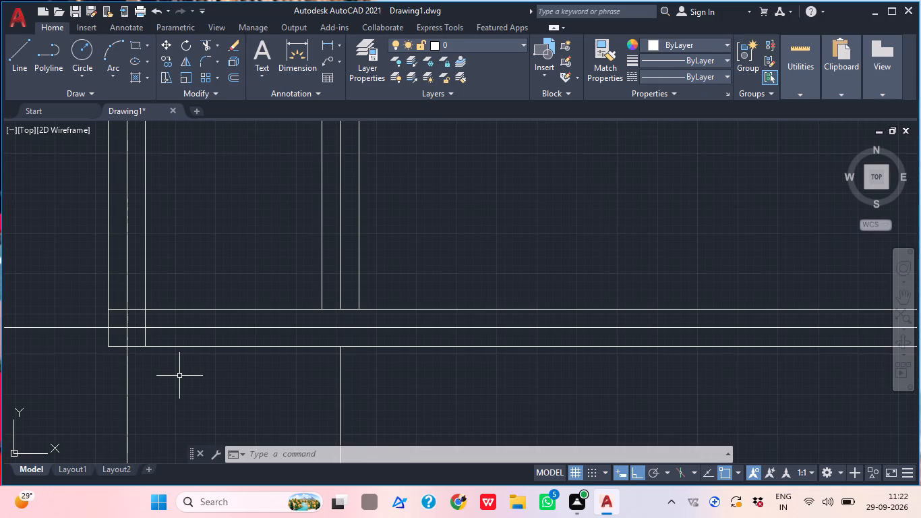
pyautogui.scroll(-1, 173, 343)
pyautogui.moveTo(189, 313); pyautogui.dragTo(183, 367, button='middle')
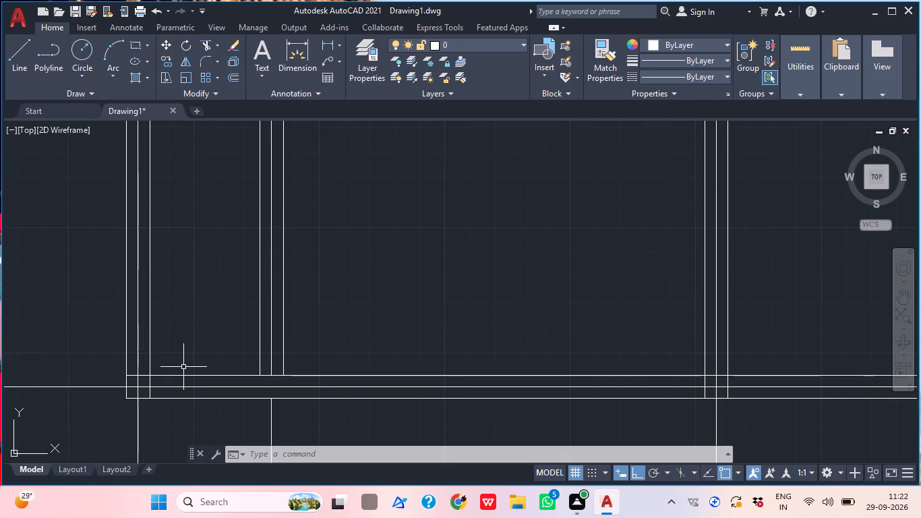
pyautogui.scroll(-1, 183, 367)
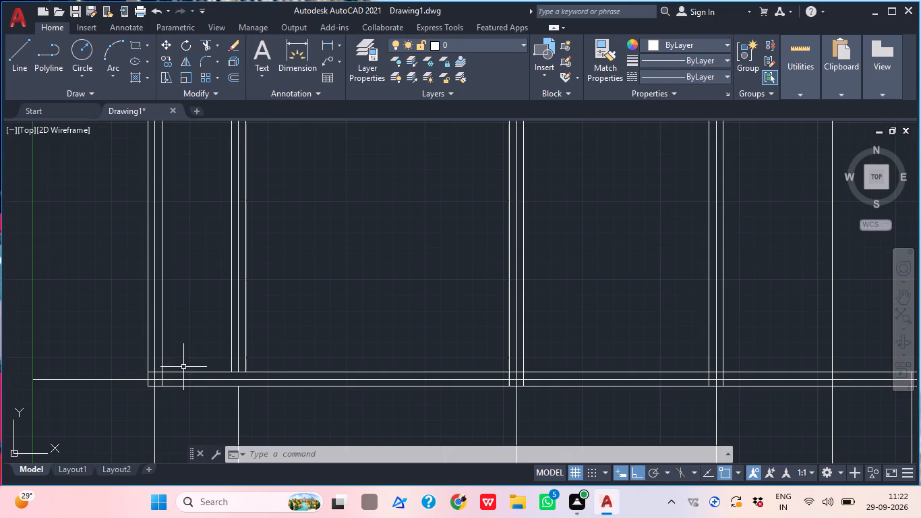
pyautogui.middleClick(183, 391)
pyautogui.moveTo(161, 384); pyautogui.dragTo(142, 471, button='middle')
pyautogui.scroll(1, 142, 469)
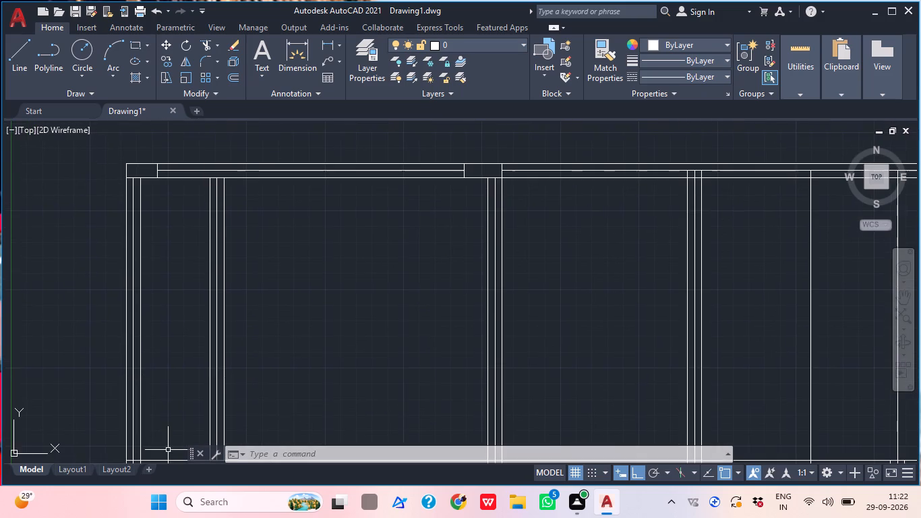
pyautogui.moveTo(168, 450); pyautogui.dragTo(160, 415, button='middle')
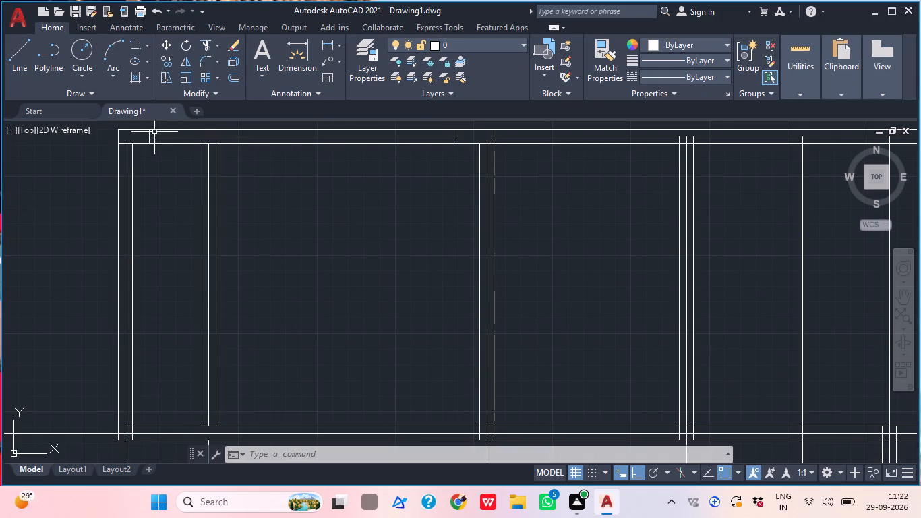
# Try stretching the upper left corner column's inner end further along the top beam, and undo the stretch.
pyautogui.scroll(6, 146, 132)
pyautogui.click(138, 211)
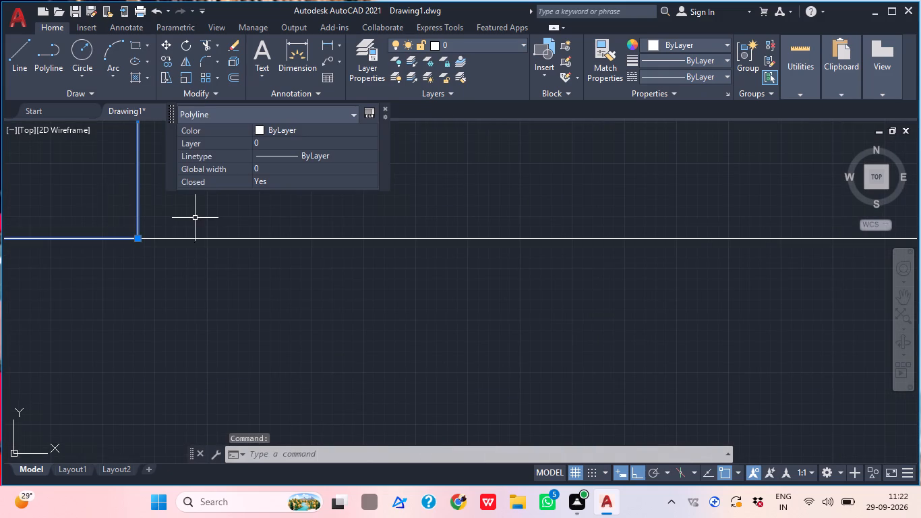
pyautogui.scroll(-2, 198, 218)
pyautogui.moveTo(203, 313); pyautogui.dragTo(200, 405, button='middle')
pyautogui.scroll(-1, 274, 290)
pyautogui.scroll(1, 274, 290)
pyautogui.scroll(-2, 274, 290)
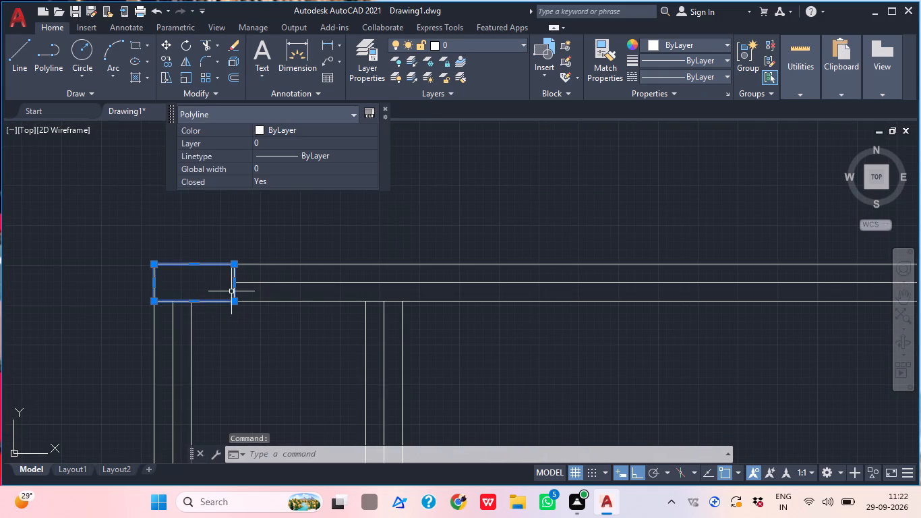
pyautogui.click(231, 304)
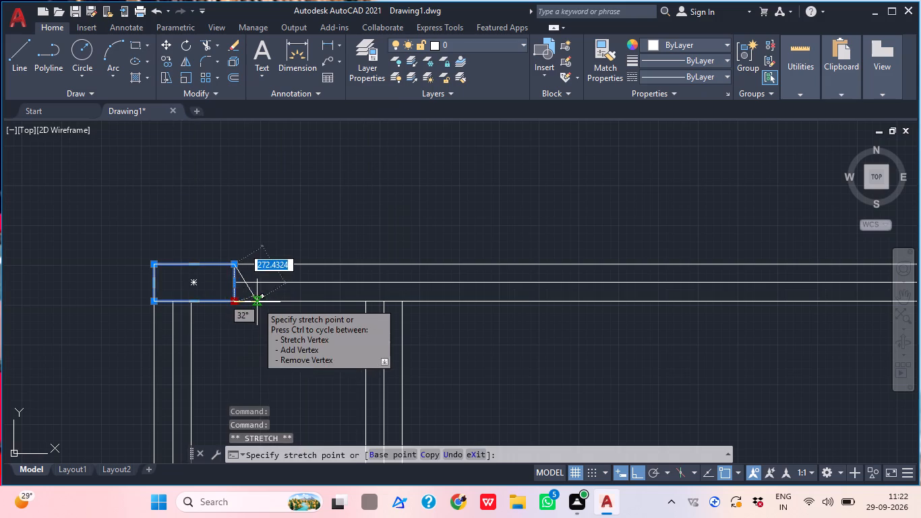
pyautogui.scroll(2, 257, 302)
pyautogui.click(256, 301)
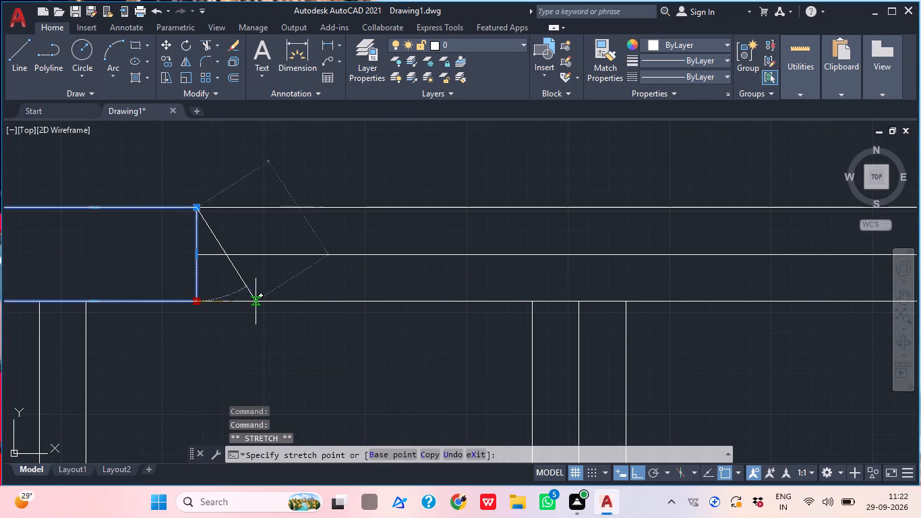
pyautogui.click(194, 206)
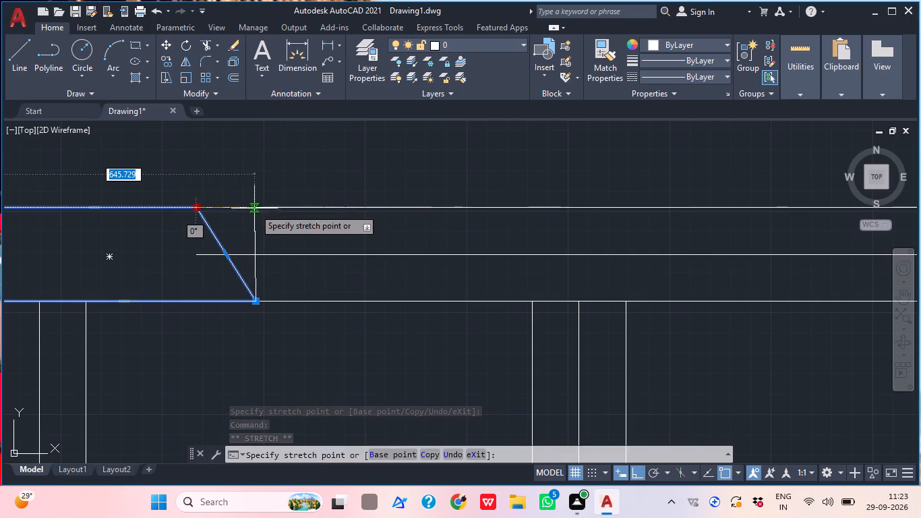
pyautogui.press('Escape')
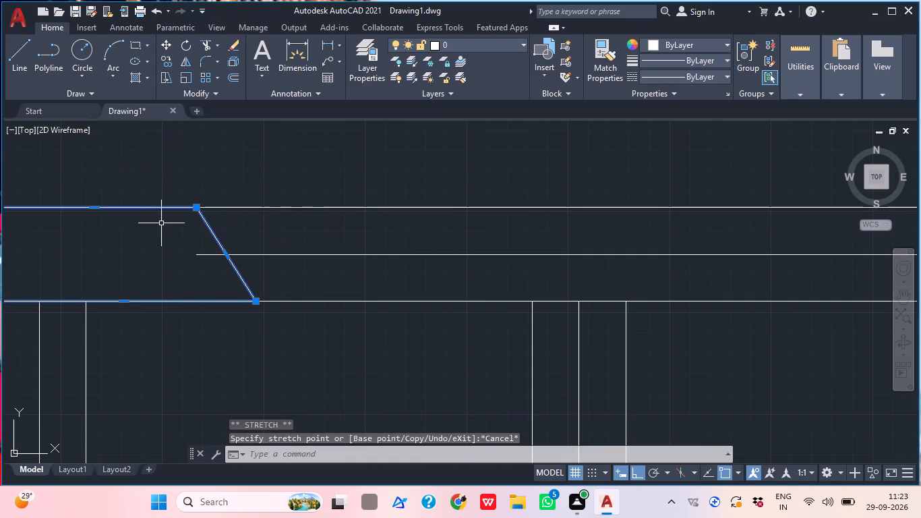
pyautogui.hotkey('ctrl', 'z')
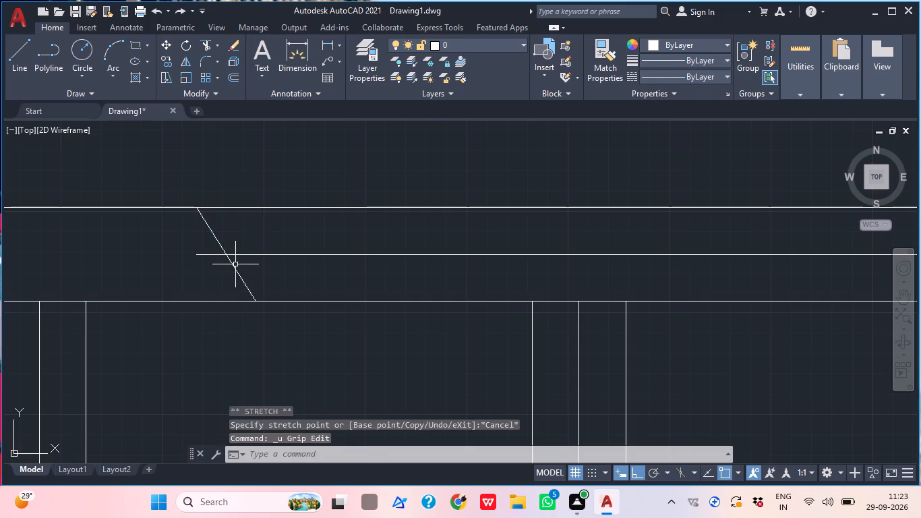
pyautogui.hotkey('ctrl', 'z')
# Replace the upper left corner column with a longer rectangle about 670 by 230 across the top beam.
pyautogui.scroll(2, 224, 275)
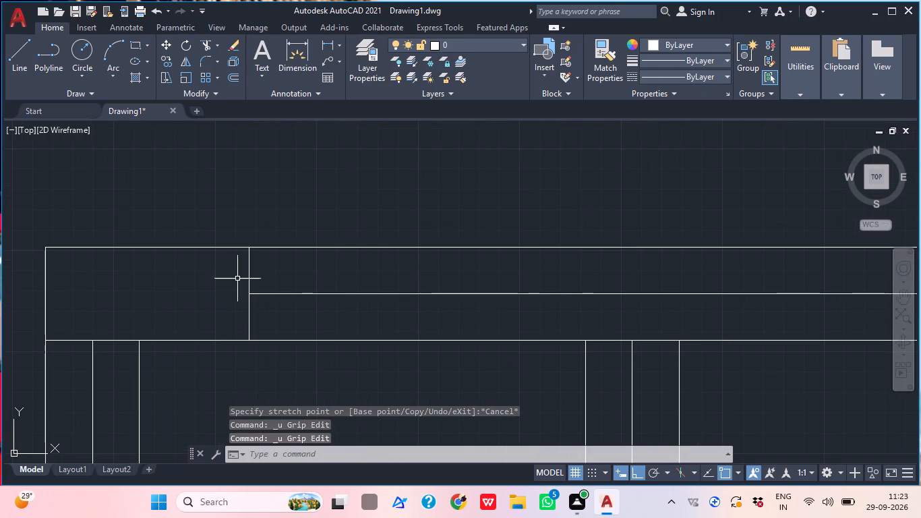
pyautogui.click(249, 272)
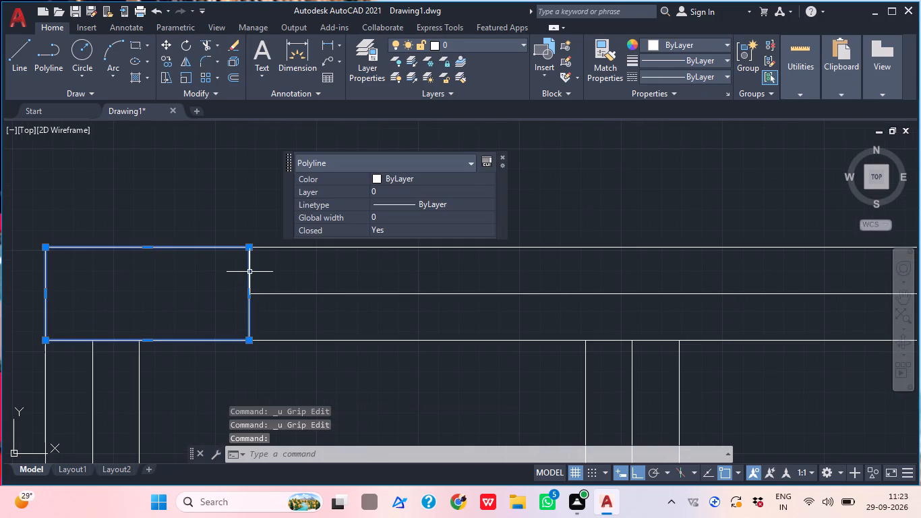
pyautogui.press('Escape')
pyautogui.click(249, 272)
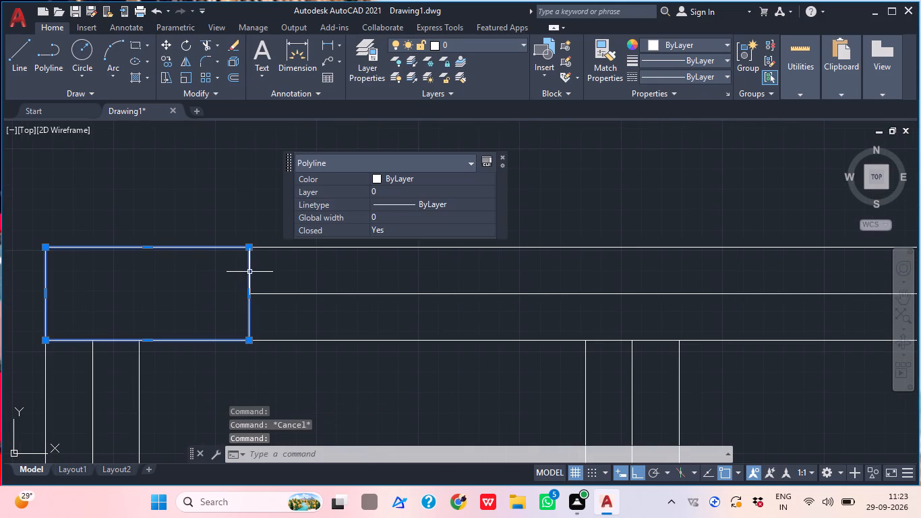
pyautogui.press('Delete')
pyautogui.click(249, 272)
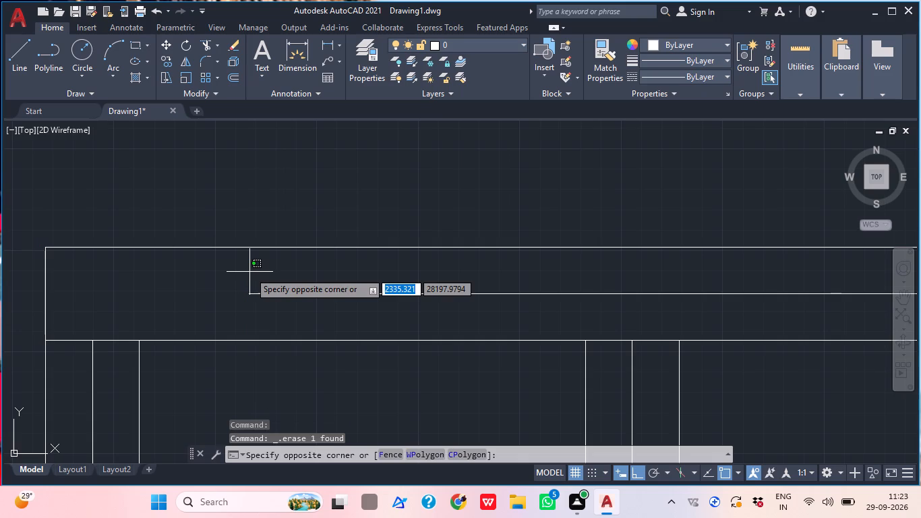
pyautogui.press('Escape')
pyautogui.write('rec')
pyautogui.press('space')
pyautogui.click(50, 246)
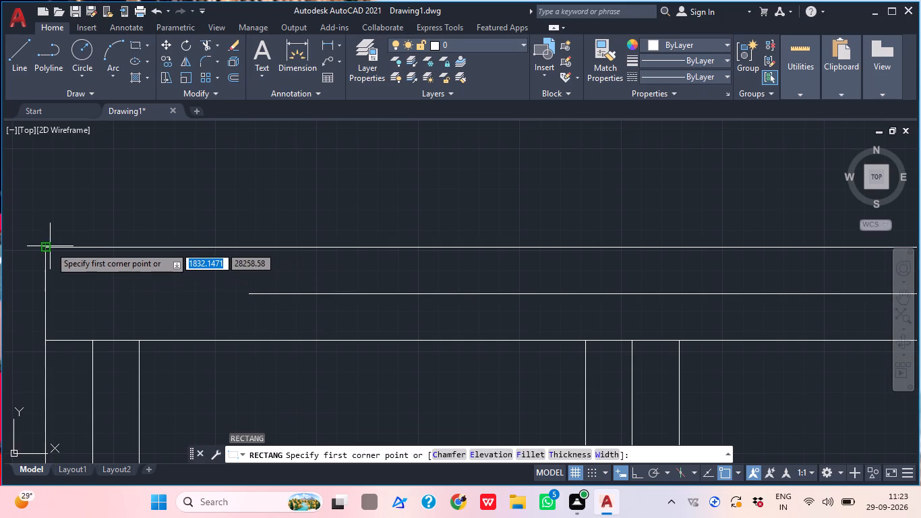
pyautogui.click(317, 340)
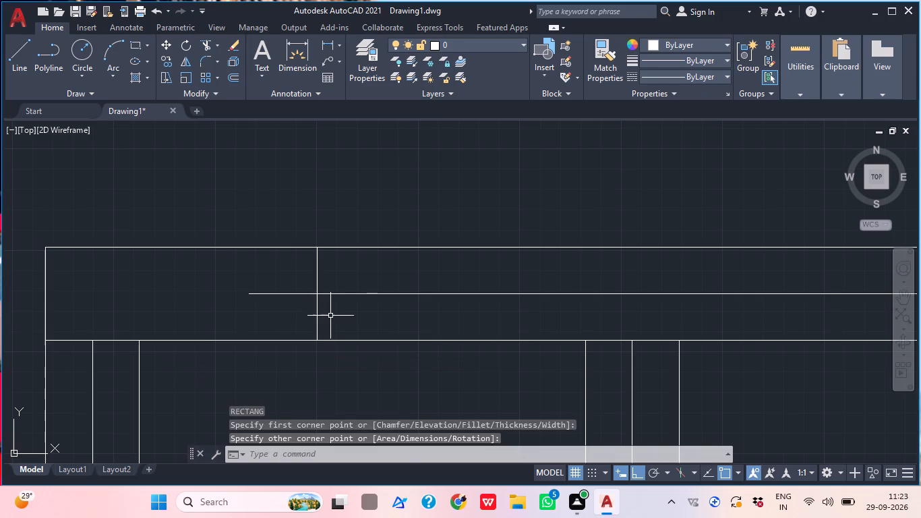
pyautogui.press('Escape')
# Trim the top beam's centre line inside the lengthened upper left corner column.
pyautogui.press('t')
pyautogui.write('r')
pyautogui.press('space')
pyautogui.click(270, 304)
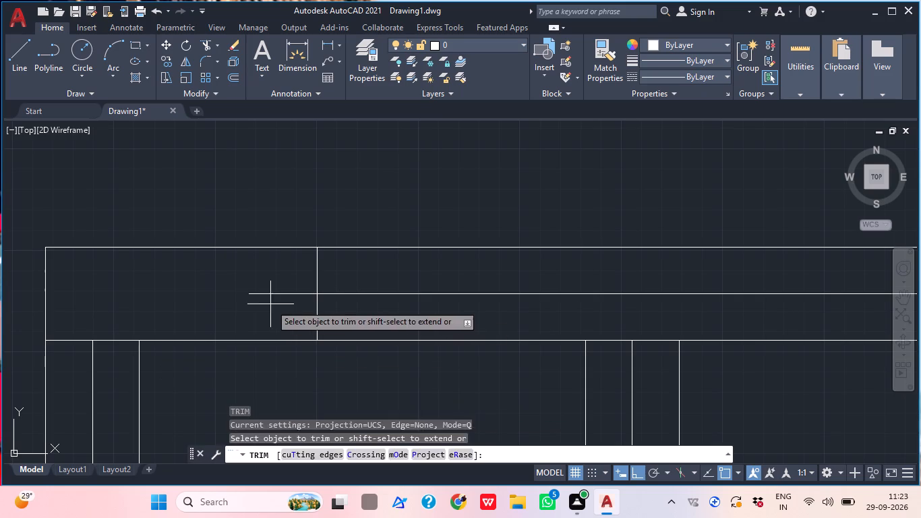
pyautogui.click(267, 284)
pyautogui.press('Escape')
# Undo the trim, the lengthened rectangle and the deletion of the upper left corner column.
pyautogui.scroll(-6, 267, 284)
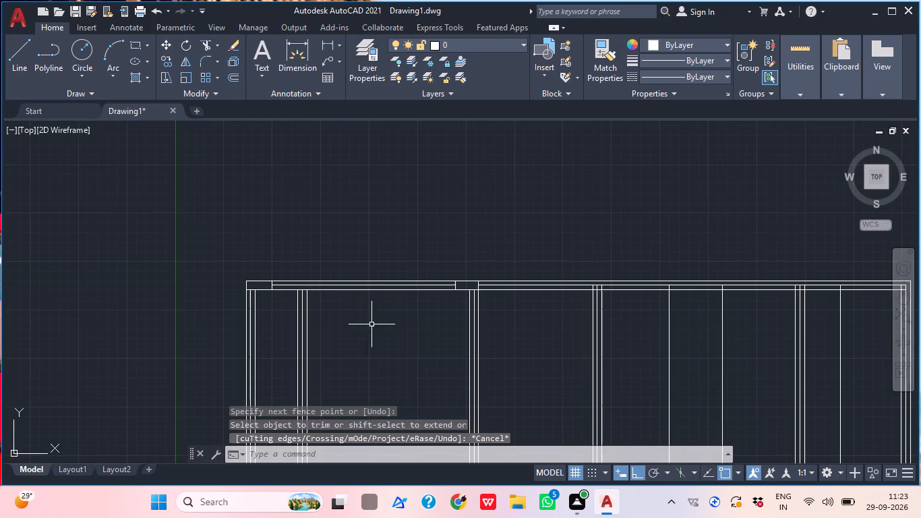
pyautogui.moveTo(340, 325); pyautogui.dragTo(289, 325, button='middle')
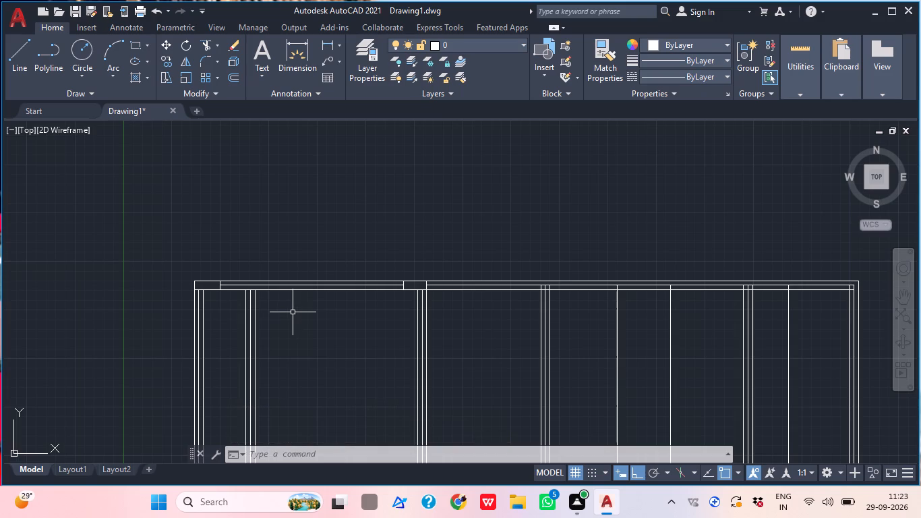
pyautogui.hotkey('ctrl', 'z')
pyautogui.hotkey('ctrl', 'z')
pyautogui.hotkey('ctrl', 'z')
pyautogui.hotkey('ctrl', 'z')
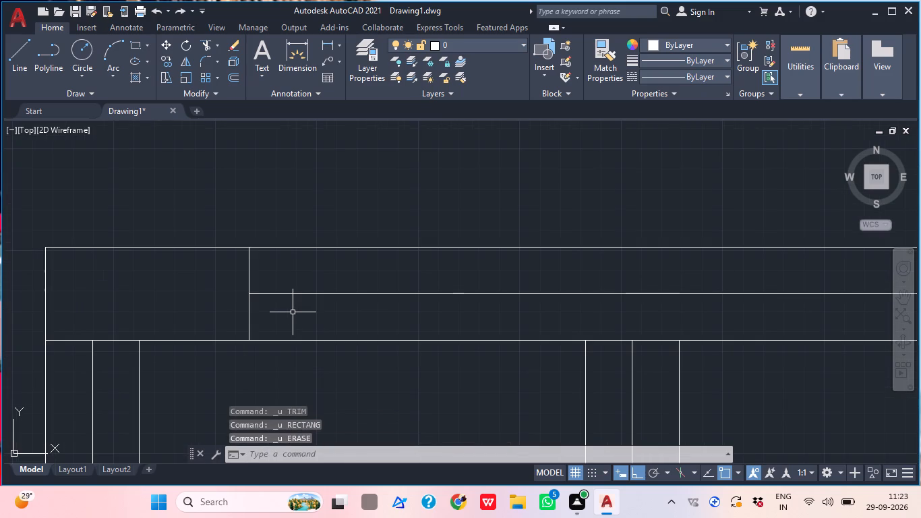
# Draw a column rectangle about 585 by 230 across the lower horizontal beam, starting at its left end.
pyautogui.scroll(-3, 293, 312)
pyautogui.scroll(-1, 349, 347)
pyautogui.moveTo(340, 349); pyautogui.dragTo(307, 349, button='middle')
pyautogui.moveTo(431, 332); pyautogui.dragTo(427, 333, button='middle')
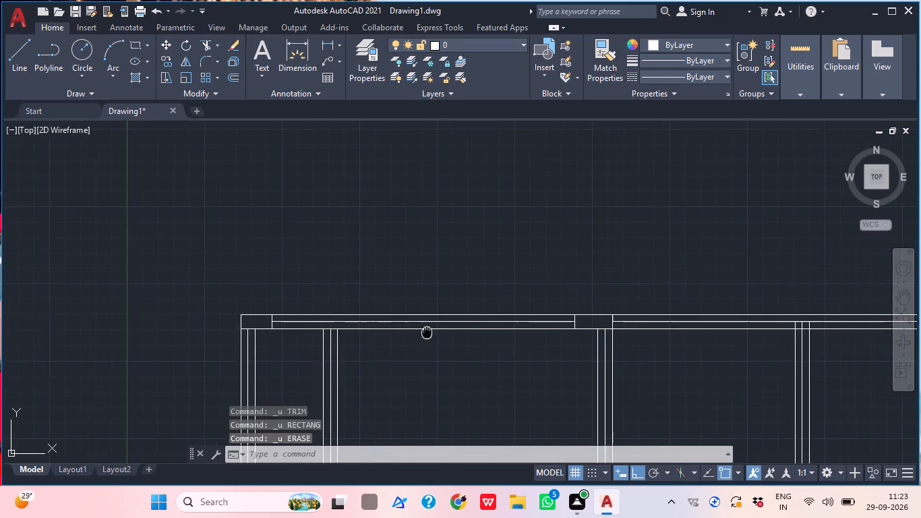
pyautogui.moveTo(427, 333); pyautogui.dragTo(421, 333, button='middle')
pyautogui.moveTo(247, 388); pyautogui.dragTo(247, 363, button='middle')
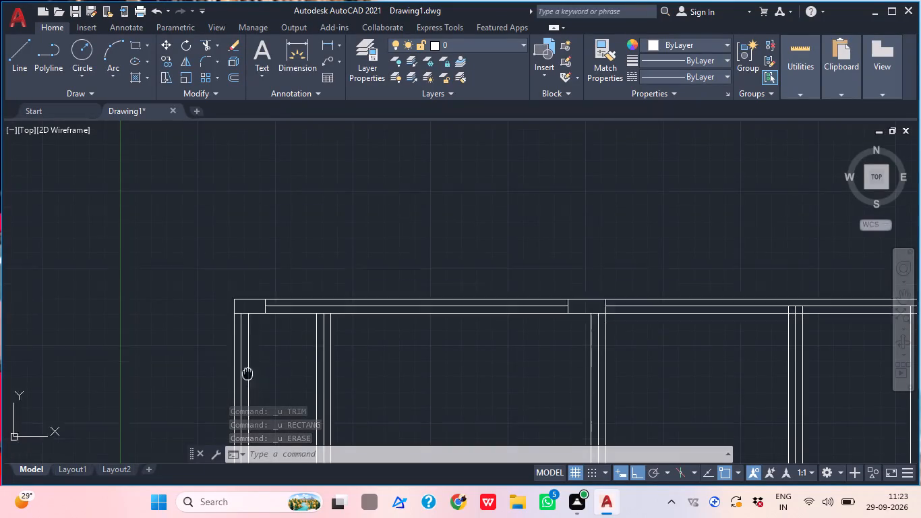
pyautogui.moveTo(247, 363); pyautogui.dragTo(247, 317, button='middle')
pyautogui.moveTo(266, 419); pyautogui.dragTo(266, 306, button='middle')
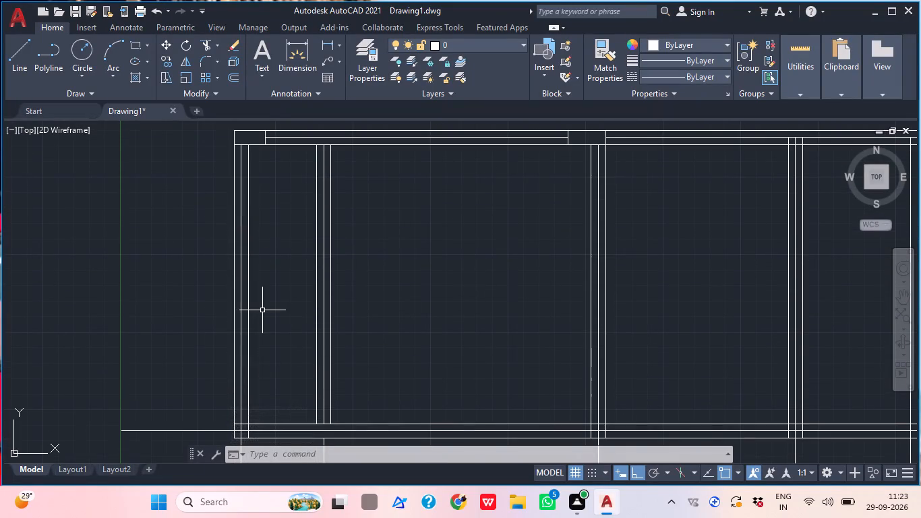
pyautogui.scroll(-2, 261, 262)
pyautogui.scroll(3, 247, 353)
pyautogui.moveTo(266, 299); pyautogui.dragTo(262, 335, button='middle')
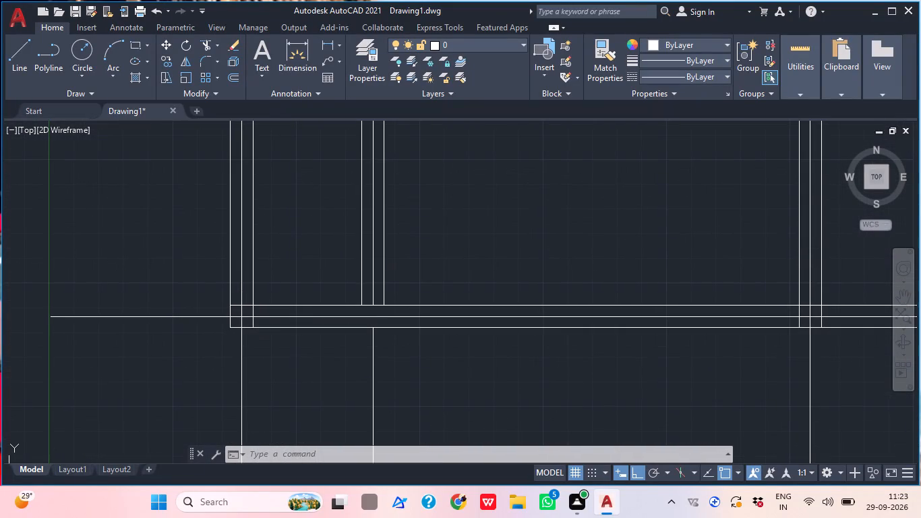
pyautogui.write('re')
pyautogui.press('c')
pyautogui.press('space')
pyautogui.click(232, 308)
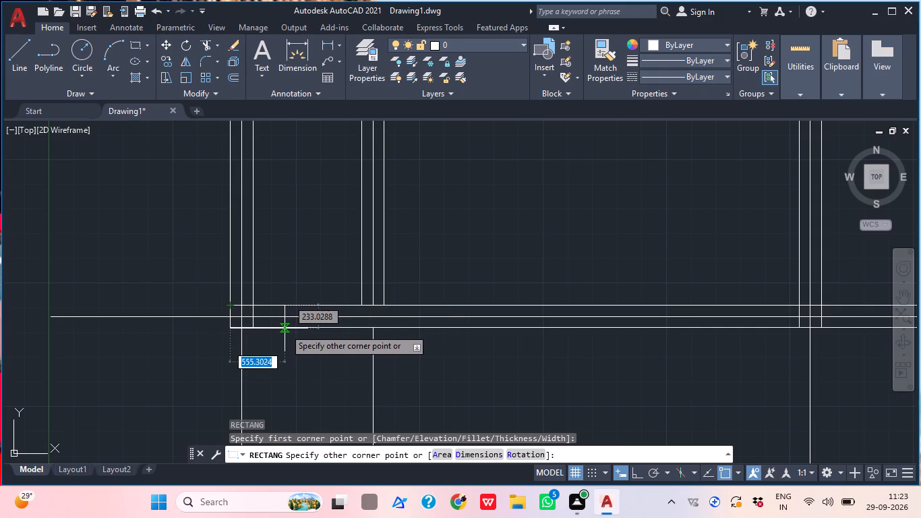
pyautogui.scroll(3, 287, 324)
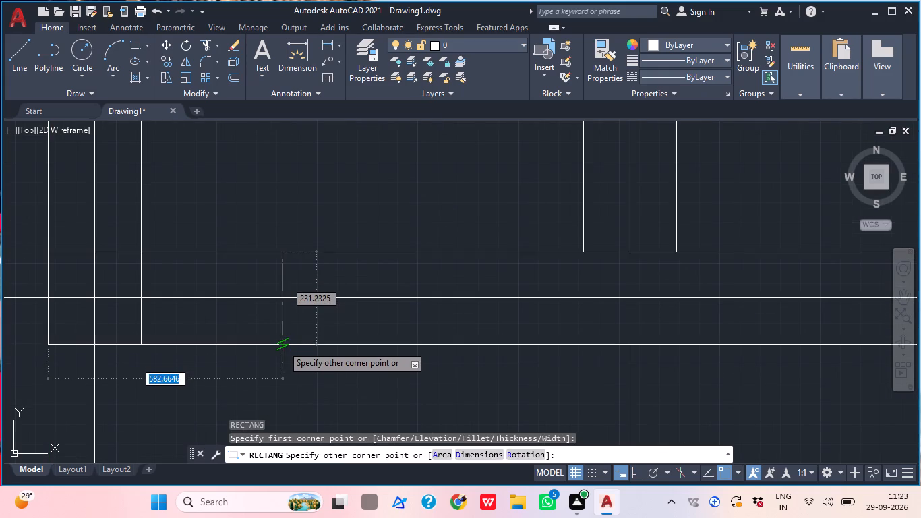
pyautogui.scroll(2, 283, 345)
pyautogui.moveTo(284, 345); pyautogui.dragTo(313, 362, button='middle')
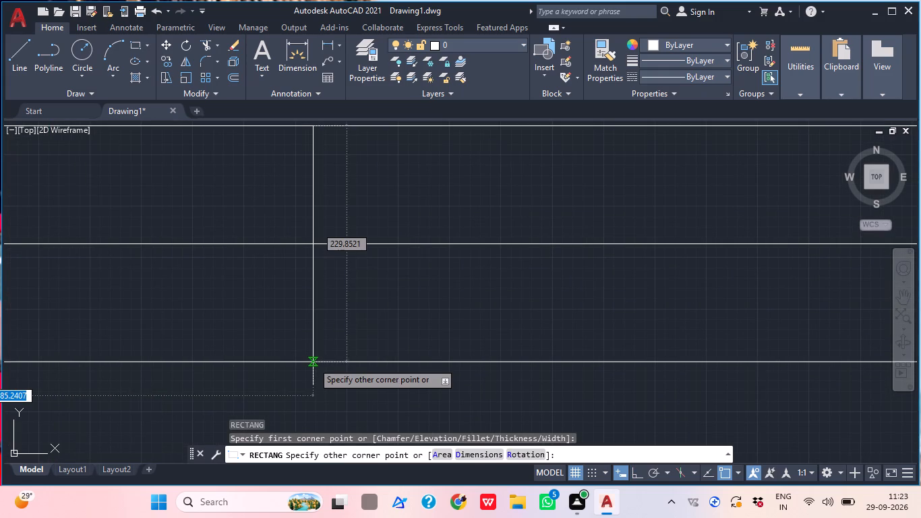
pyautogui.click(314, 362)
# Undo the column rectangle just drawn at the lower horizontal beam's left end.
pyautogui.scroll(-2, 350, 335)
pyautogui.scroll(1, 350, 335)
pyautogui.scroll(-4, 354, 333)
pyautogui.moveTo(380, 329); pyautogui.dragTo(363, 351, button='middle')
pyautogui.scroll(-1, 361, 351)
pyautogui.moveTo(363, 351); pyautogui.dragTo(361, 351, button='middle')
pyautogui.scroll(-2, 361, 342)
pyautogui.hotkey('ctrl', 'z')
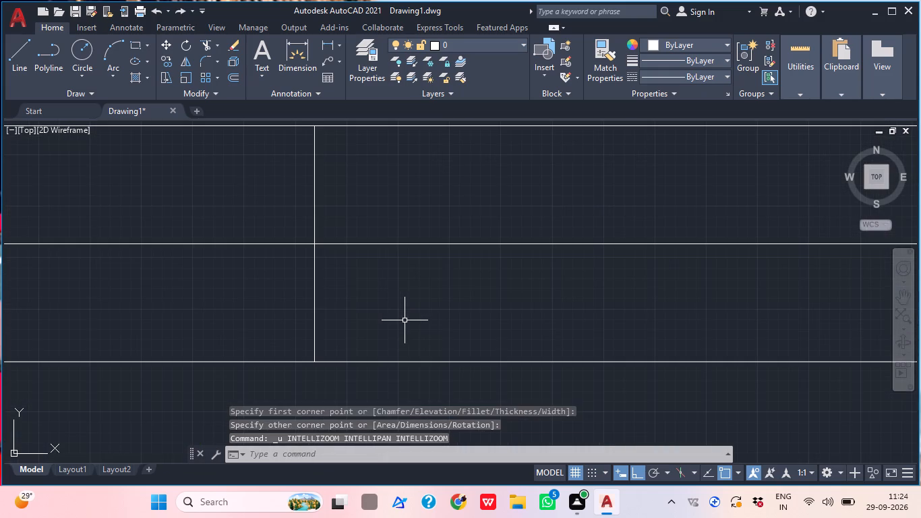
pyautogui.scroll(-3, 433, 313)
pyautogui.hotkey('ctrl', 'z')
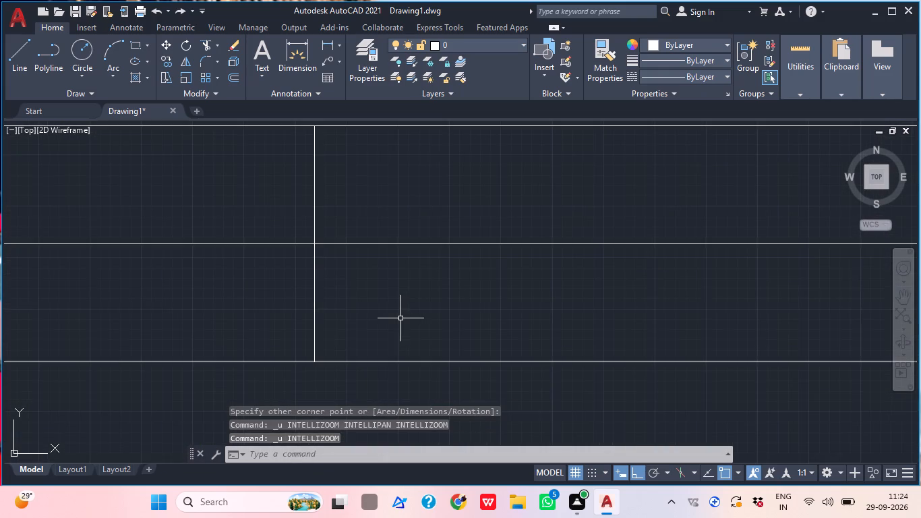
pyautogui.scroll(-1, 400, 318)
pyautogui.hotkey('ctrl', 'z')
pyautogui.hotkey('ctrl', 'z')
# Draw a column rectangle about 420 by 230 across the lower horizontal beam, starting at its left end.
pyautogui.scroll(-1, 400, 318)
pyautogui.scroll(-1, 343, 324)
pyautogui.scroll(2, 343, 324)
pyautogui.write('rec')
pyautogui.press('space')
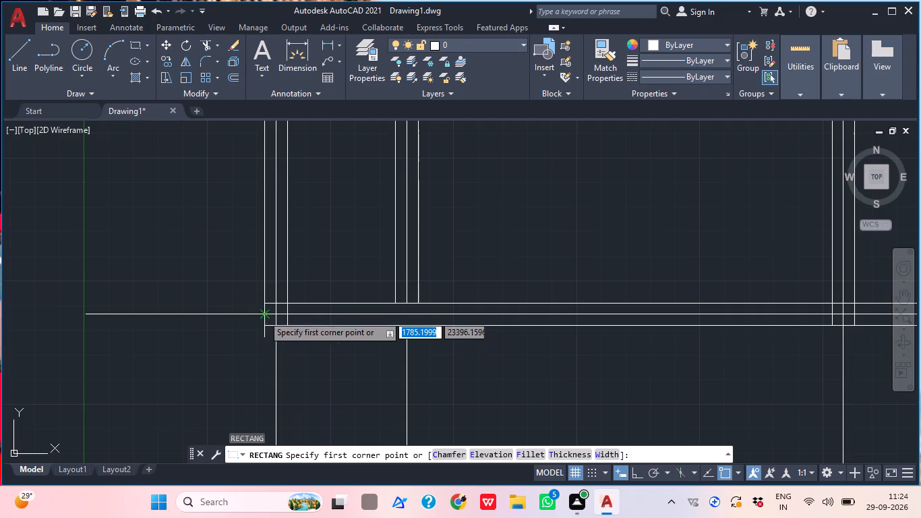
pyautogui.scroll(2, 277, 304)
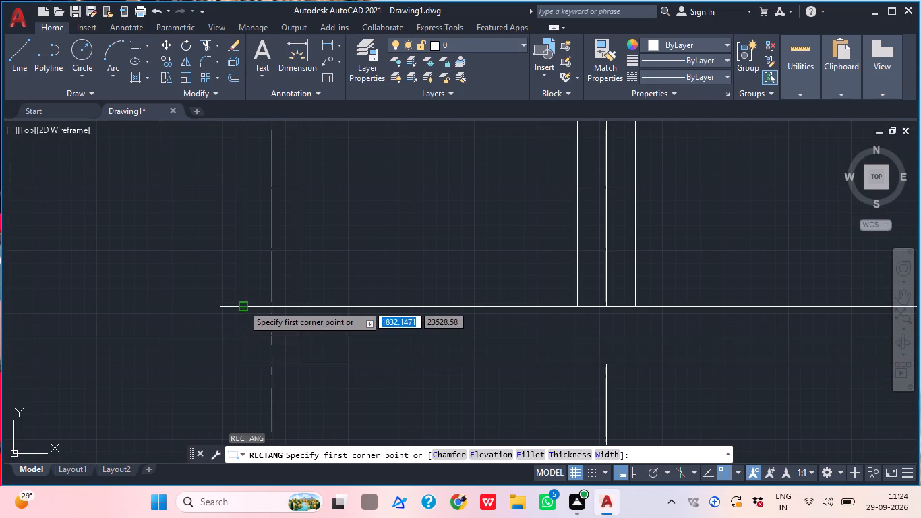
pyautogui.click(243, 305)
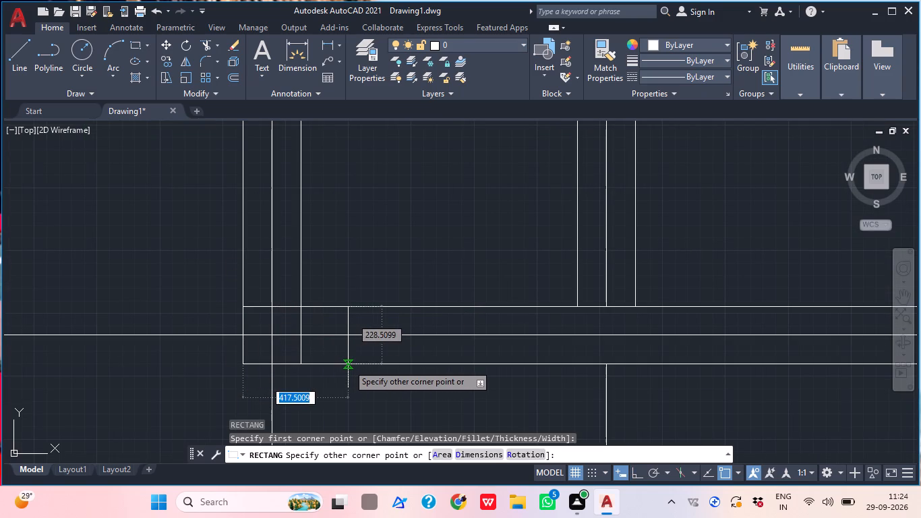
pyautogui.click(350, 364)
pyautogui.press('Escape')
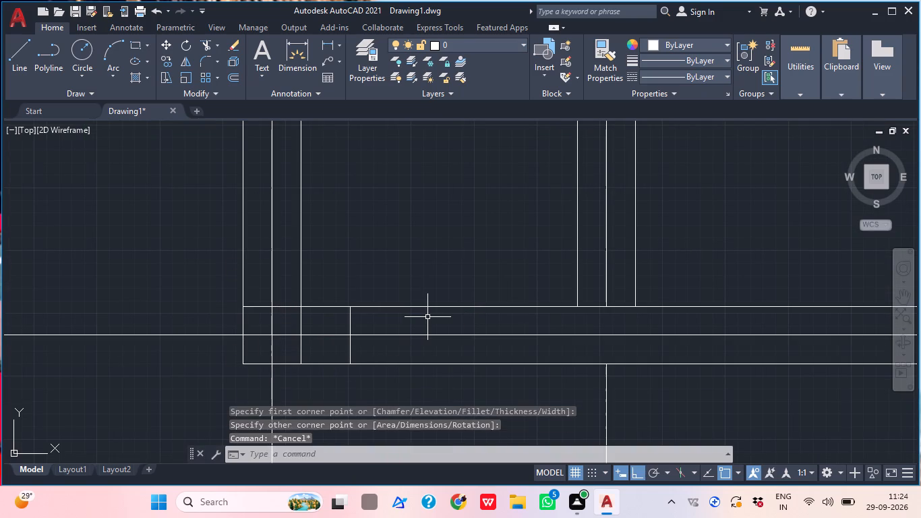
# Trim the horizontal and vertical beam lines inside the new column rectangle at the lower horizontal beam's left end.
pyautogui.write('tr')
pyautogui.press('space')
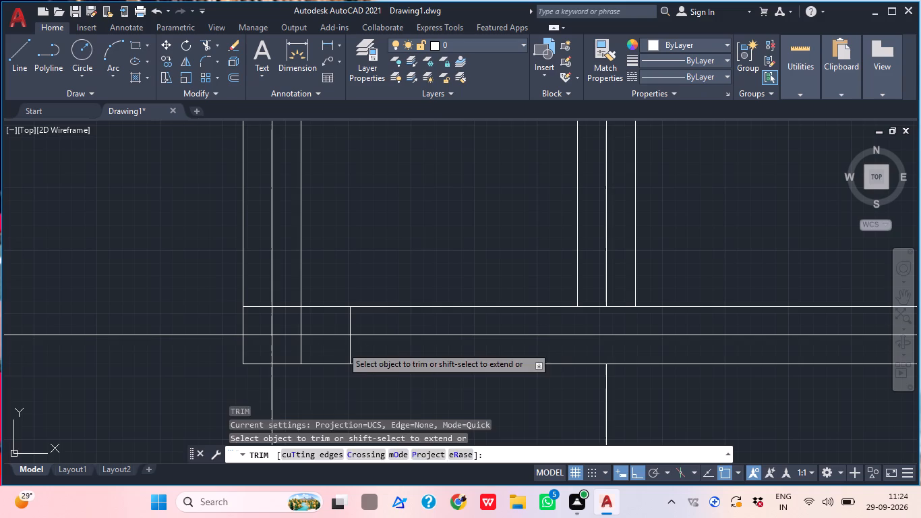
pyautogui.click(342, 347)
pyautogui.doubleClick(266, 324)
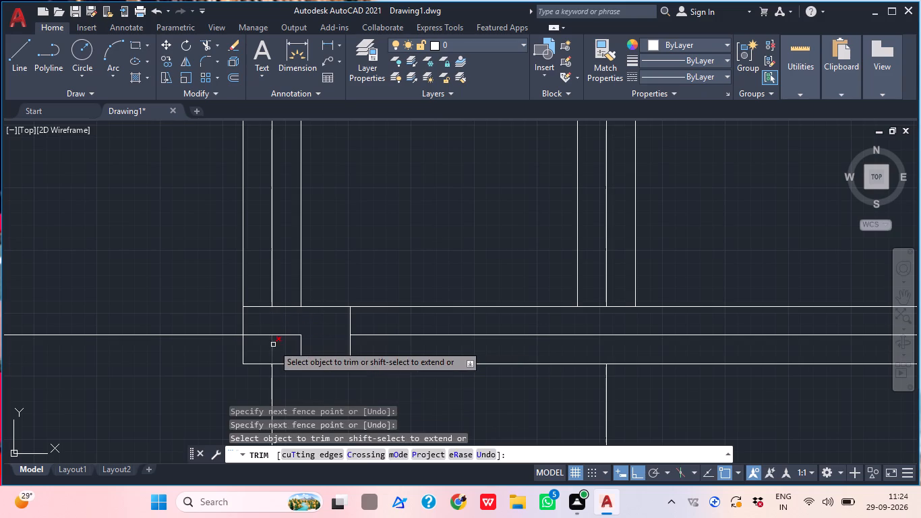
pyautogui.click(273, 345)
pyautogui.click(312, 347)
pyautogui.click(276, 335)
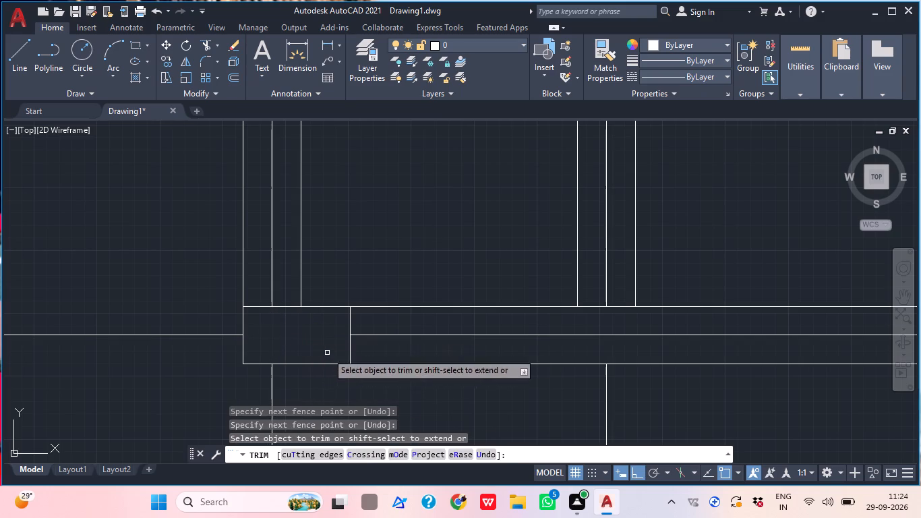
pyautogui.scroll(-3, 327, 353)
pyautogui.moveTo(388, 357); pyautogui.dragTo(345, 378, button='middle')
pyautogui.scroll(-1, 349, 378)
pyautogui.press('Escape')
# Draw an upright column rectangle across the third vertical beam's full width, from above the lower horizontal beam to its bottom line.
pyautogui.scroll(-2, 332, 373)
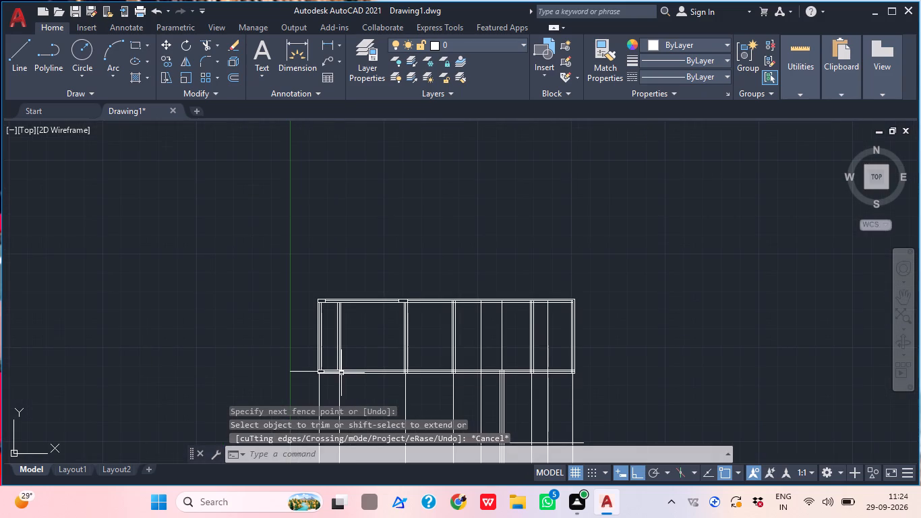
pyautogui.moveTo(359, 387); pyautogui.dragTo(330, 386, button='middle')
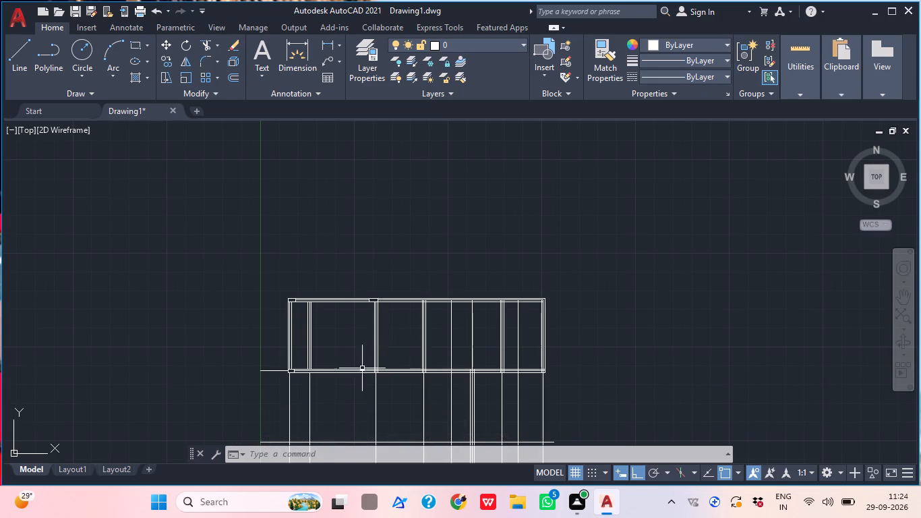
pyautogui.scroll(2, 361, 370)
pyautogui.moveTo(289, 399); pyautogui.dragTo(275, 399, button='middle')
pyautogui.scroll(1, 372, 378)
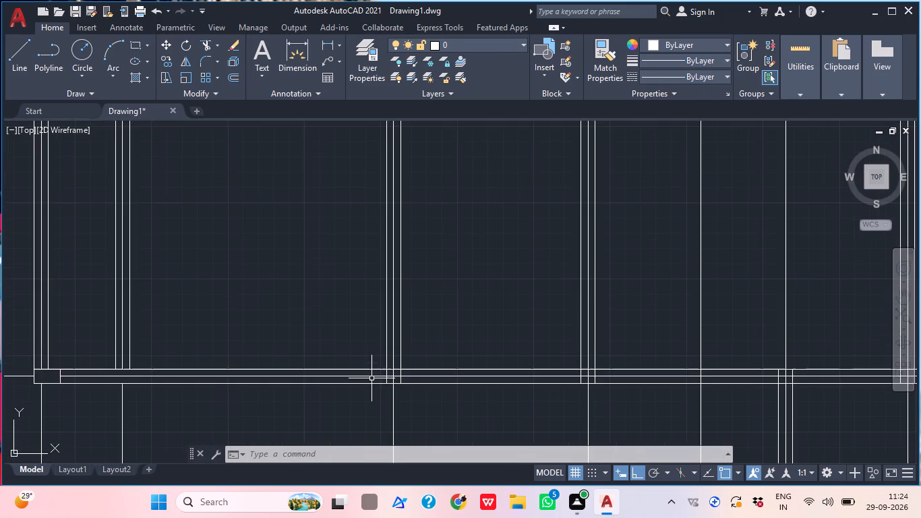
pyautogui.scroll(2, 404, 378)
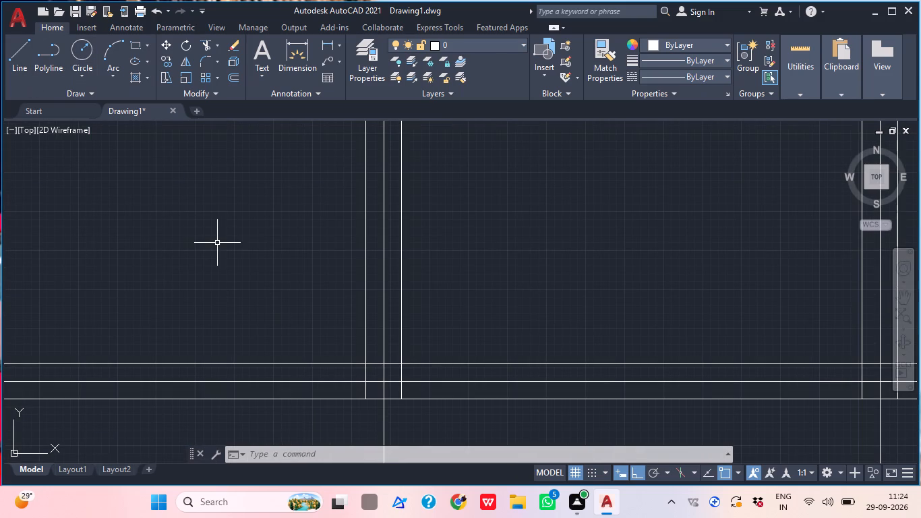
pyautogui.write('rec')
pyautogui.press('Return')
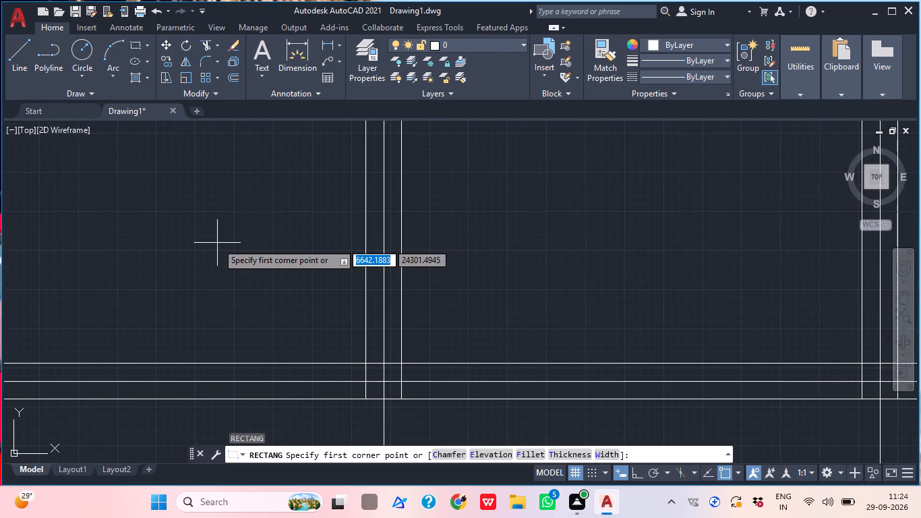
pyautogui.click(367, 330)
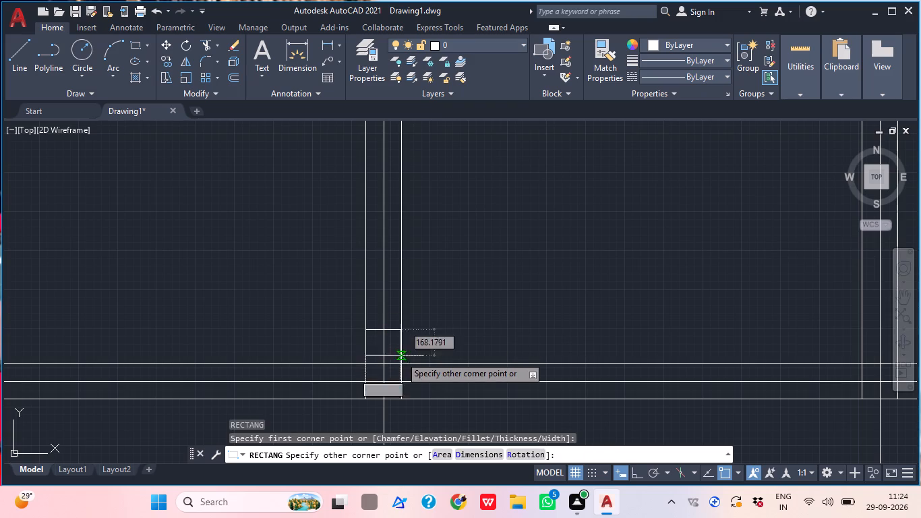
pyautogui.click(401, 396)
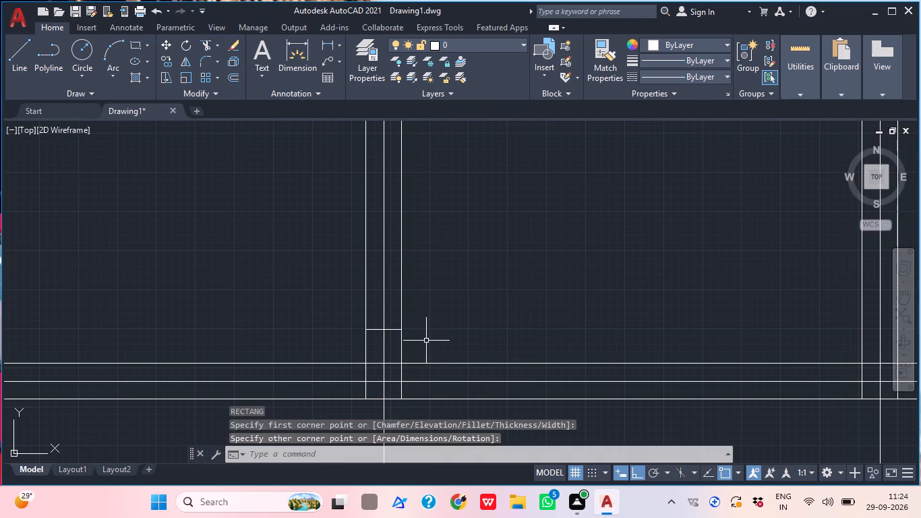
pyautogui.press('Escape')
# Trim the horizontal beam lines and the vertical centre line inside the column rectangle at the third vertical beam's lower junction.
pyautogui.write('tr')
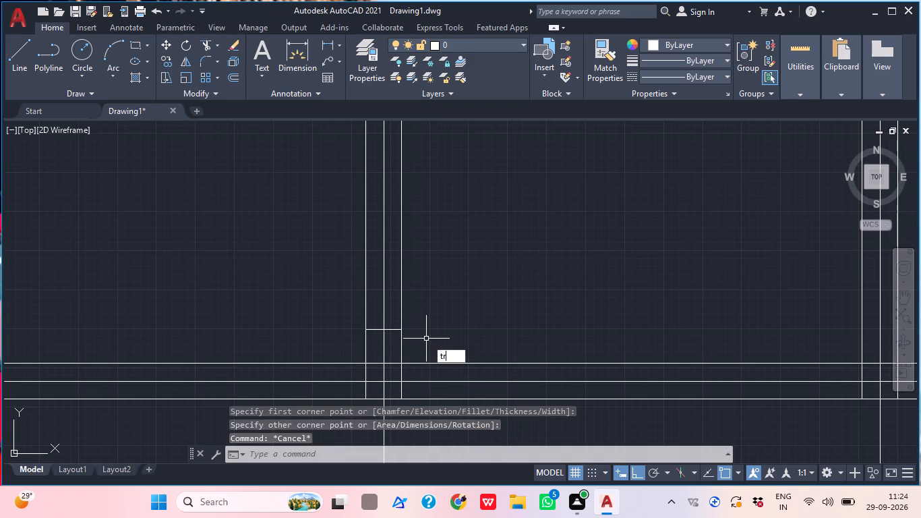
pyautogui.press('Return')
pyautogui.scroll(2, 392, 384)
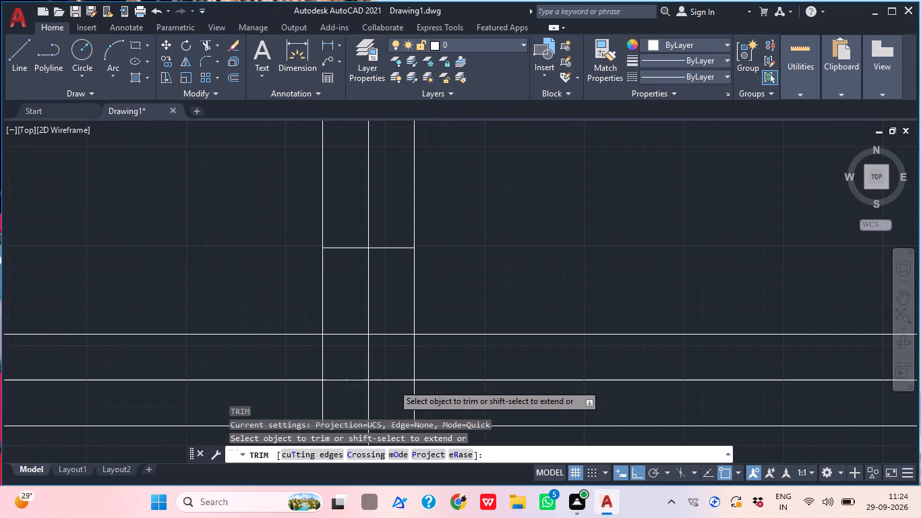
pyautogui.click(392, 369)
pyautogui.click(354, 297)
pyautogui.moveTo(358, 313); pyautogui.dragTo(361, 325)
pyautogui.click(360, 381)
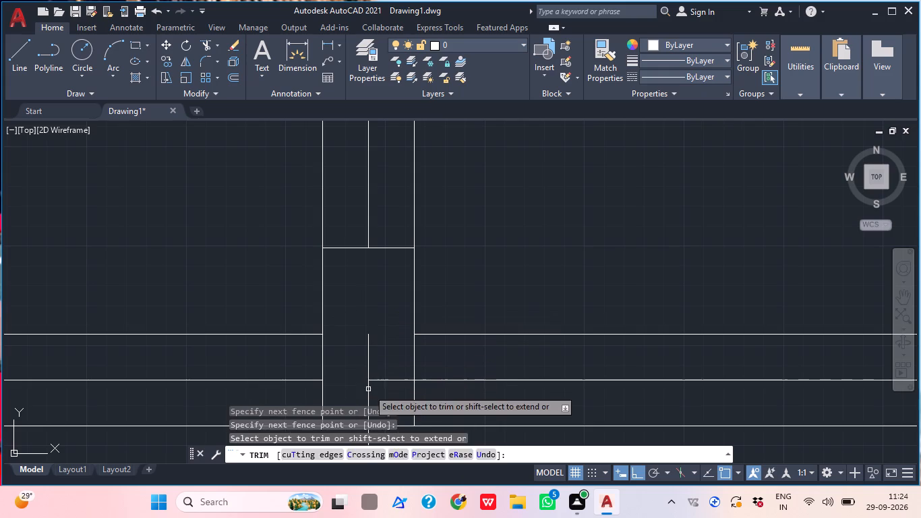
pyautogui.click(386, 403)
pyautogui.click(352, 370)
pyautogui.click(378, 382)
pyautogui.click(366, 359)
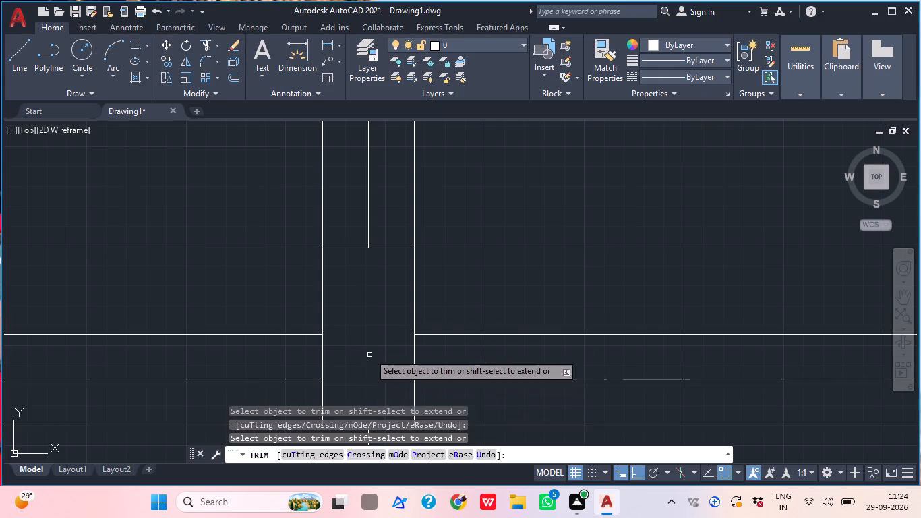
pyautogui.scroll(-2, 388, 337)
pyautogui.press('Escape')
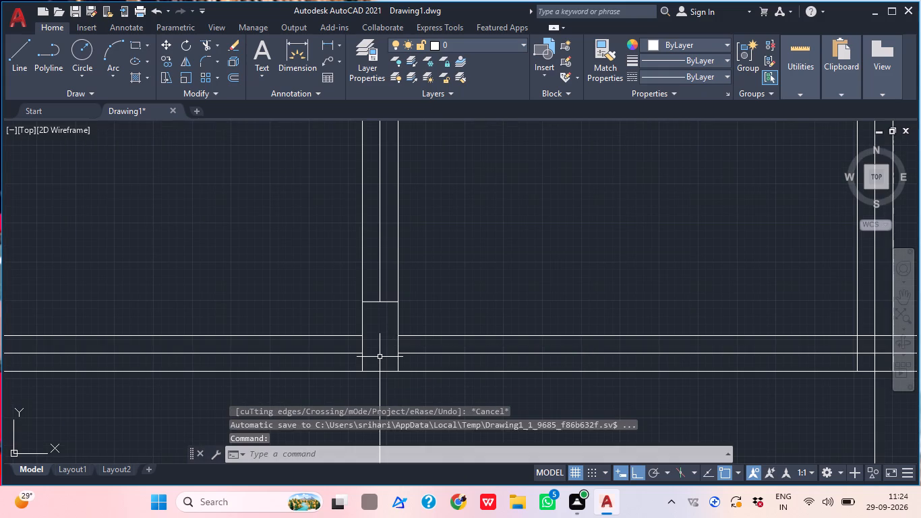
# Draw an upright column rectangle about 230 by 440 across the fourth vertical beam, ending at the lower horizontal beam's bottom line.
pyautogui.scroll(-5, 397, 322)
pyautogui.moveTo(454, 288); pyautogui.dragTo(396, 310, button='middle')
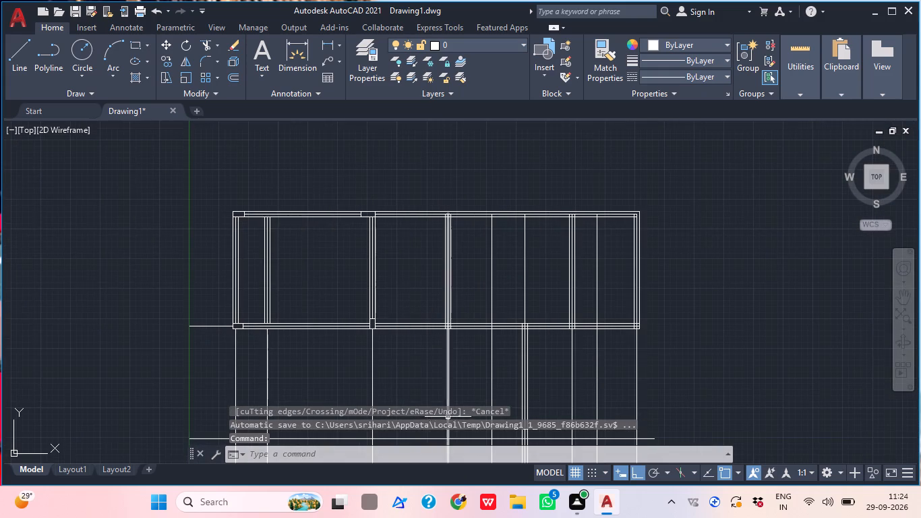
pyautogui.moveTo(445, 418); pyautogui.dragTo(429, 418, button='middle')
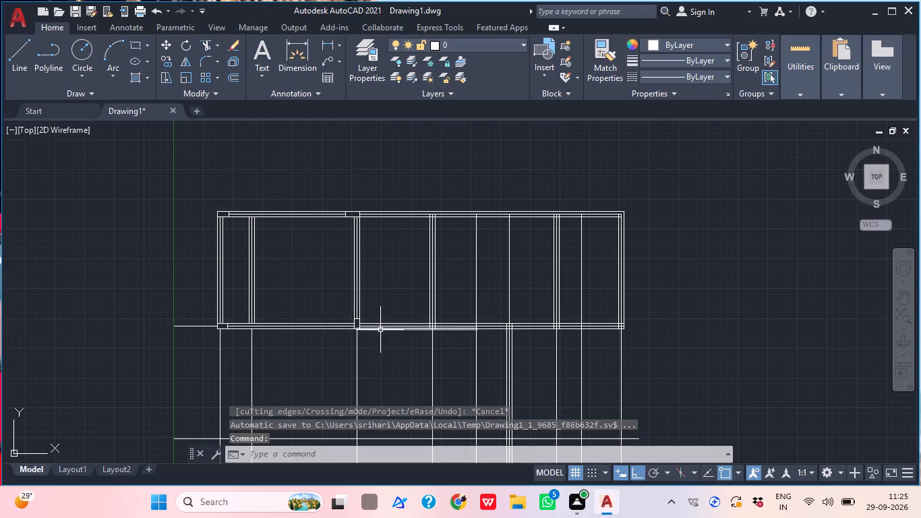
pyautogui.scroll(1, 380, 328)
pyautogui.middleClick(376, 299)
pyautogui.moveTo(405, 280); pyautogui.dragTo(351, 304, button='middle')
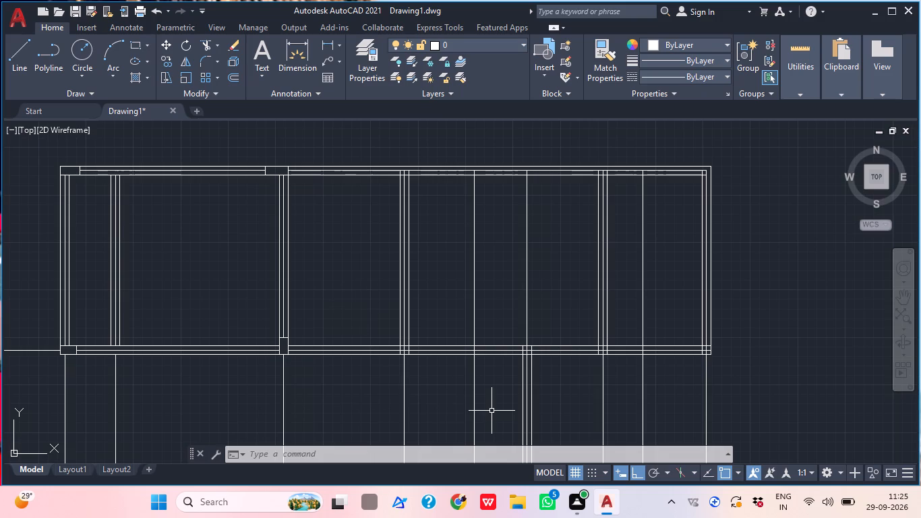
pyautogui.moveTo(452, 411); pyautogui.dragTo(442, 413, button='middle')
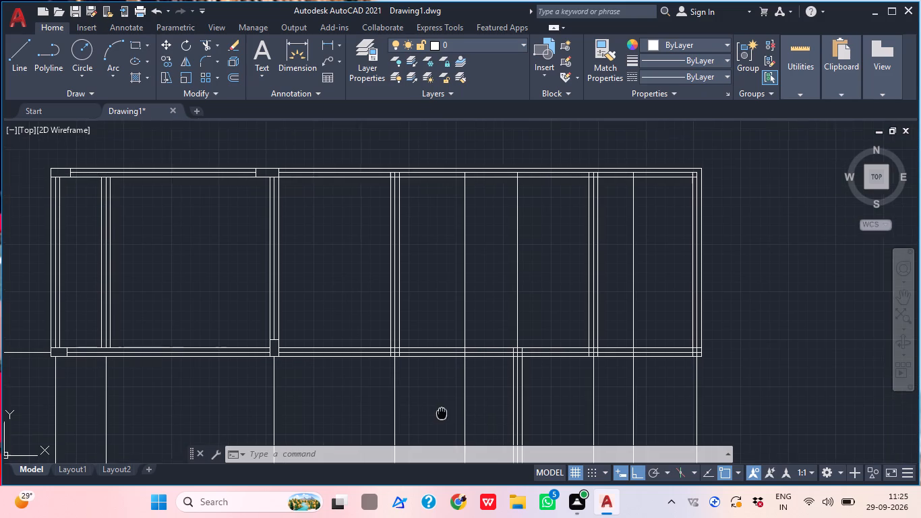
pyautogui.moveTo(442, 413); pyautogui.dragTo(429, 412, button='middle')
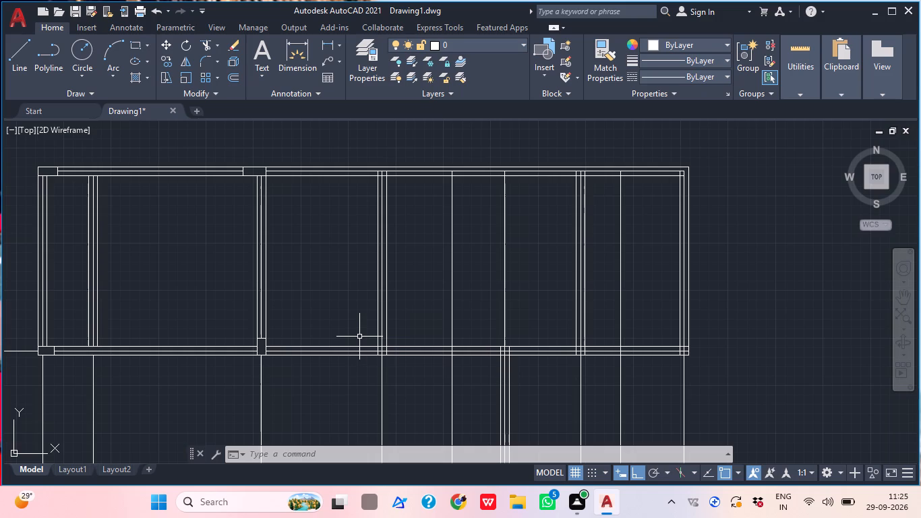
pyautogui.write('rec')
pyautogui.press('Return')
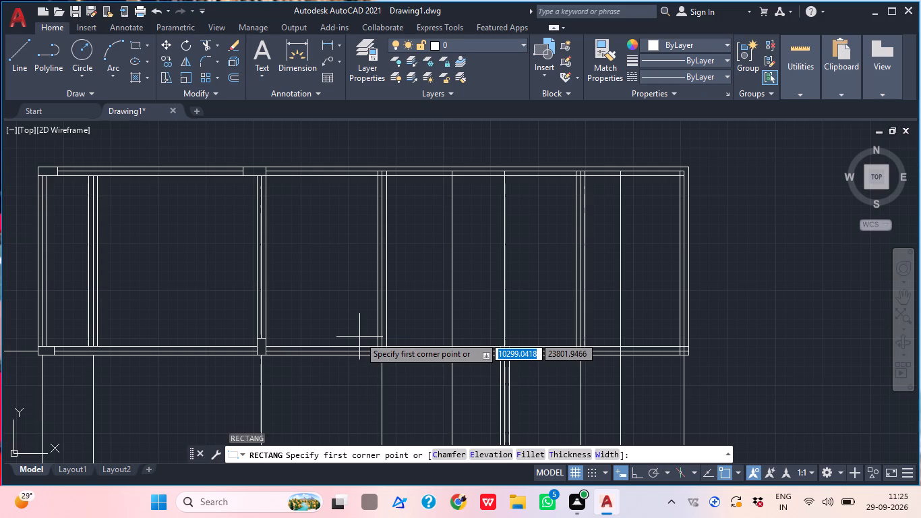
pyautogui.scroll(2, 410, 354)
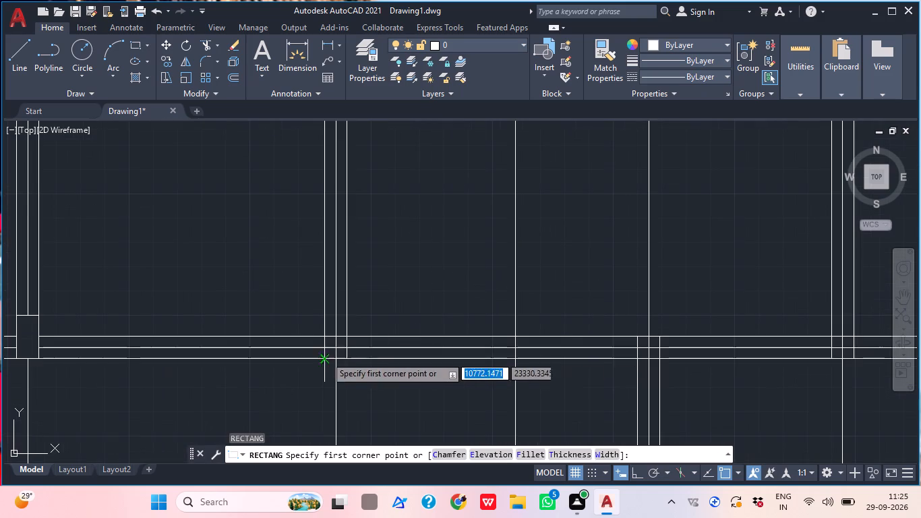
pyautogui.scroll(1, 326, 318)
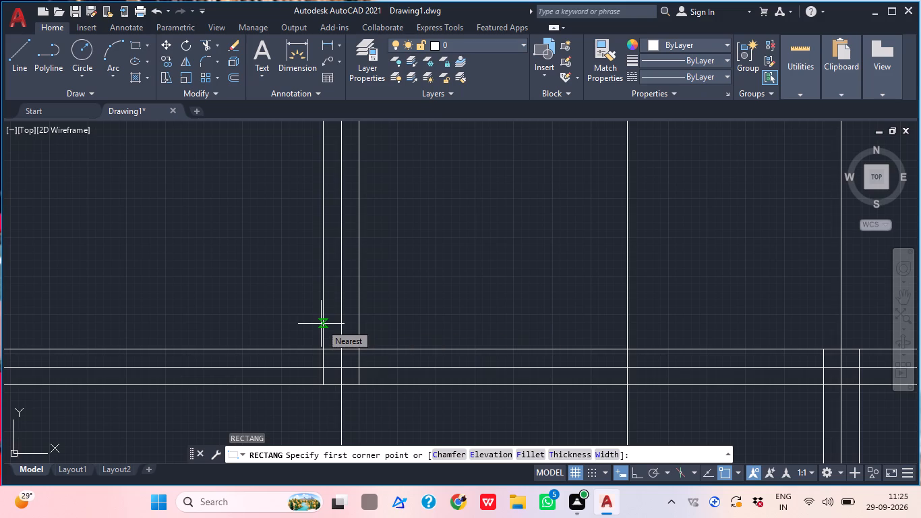
pyautogui.click(323, 317)
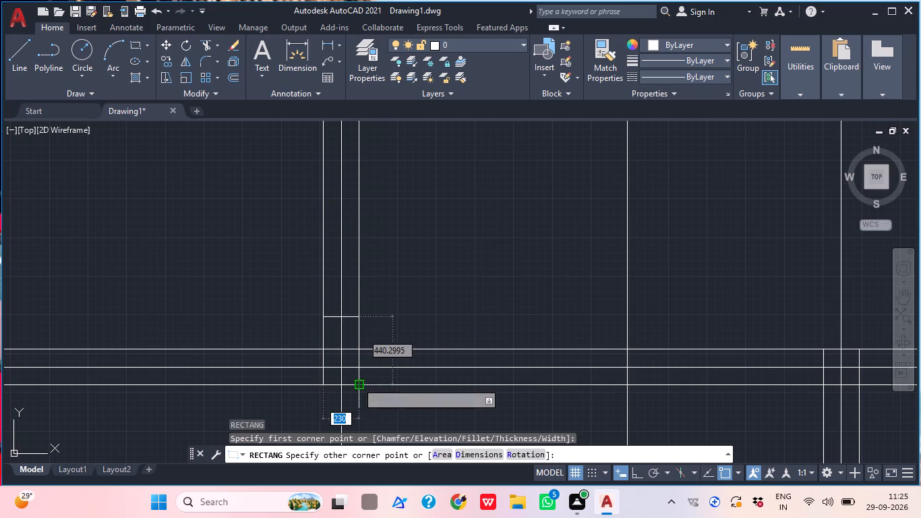
pyautogui.click(357, 382)
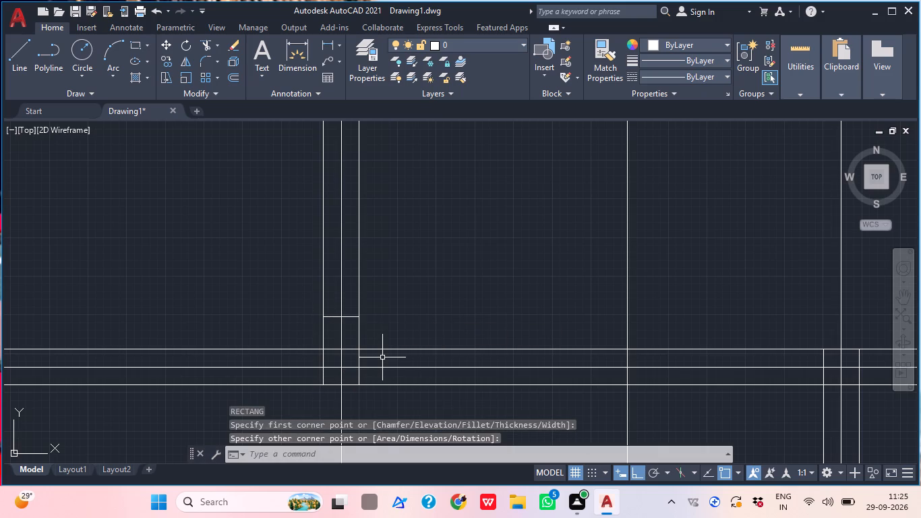
pyautogui.press('Escape')
# Trim the horizontal beam lines and the vertical centre line inside the column rectangle at the fourth vertical beam's lower junction.
pyautogui.write('tr')
pyautogui.press('space')
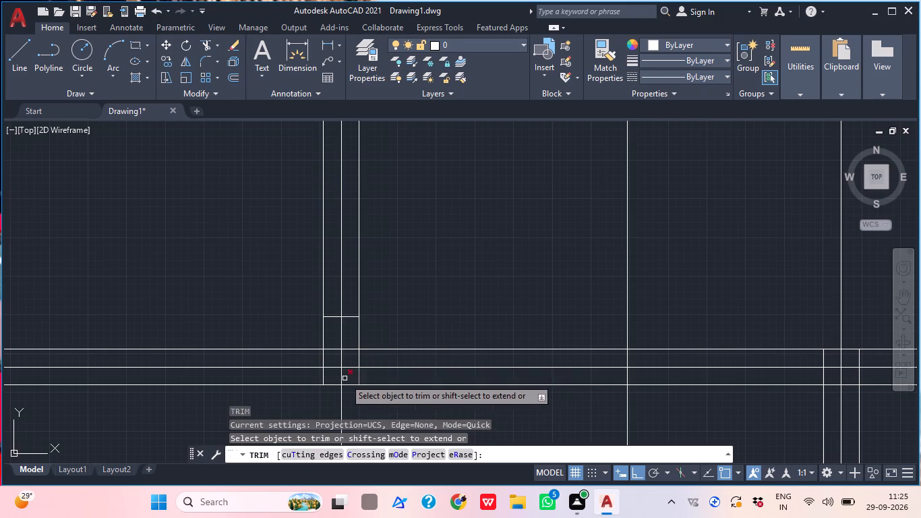
pyautogui.scroll(3, 345, 378)
pyautogui.click(347, 376)
pyautogui.click(274, 374)
pyautogui.click(322, 358)
pyautogui.moveTo(296, 304); pyautogui.dragTo(311, 332)
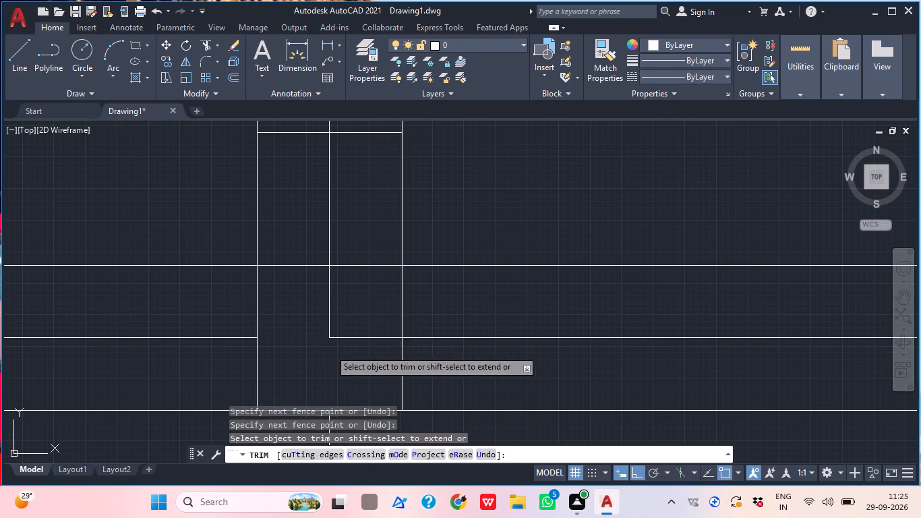
pyautogui.click(330, 349)
pyautogui.click(337, 260)
pyautogui.click(350, 291)
pyautogui.click(299, 257)
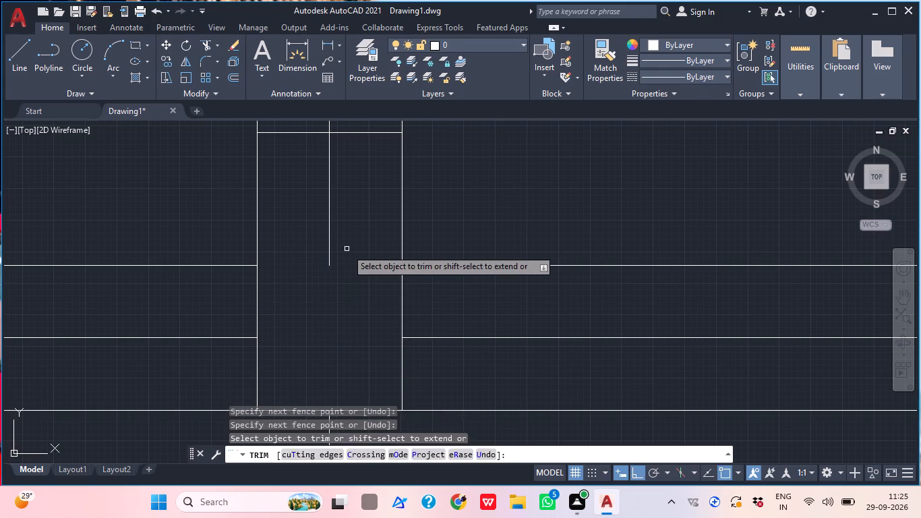
pyautogui.click(347, 249)
pyautogui.click(321, 234)
pyautogui.scroll(-1, 338, 229)
pyautogui.moveTo(346, 235); pyautogui.dragTo(352, 294, button='middle')
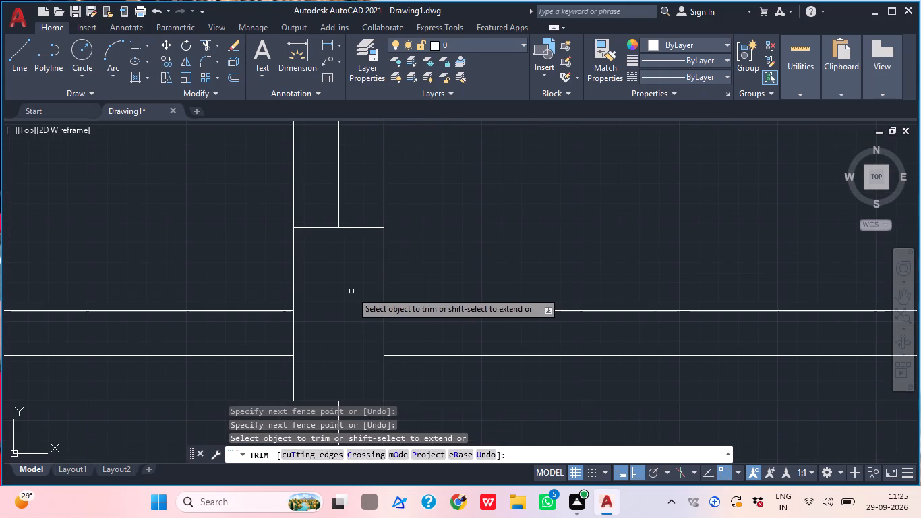
pyautogui.press('Escape')
# Draw a column rectangle about 560 by 228 across the upper horizontal beam, starting at the fourth vertical beam's left line.
pyautogui.scroll(-2, 351, 291)
pyautogui.middleClick(391, 289)
pyautogui.scroll(-3, 390, 293)
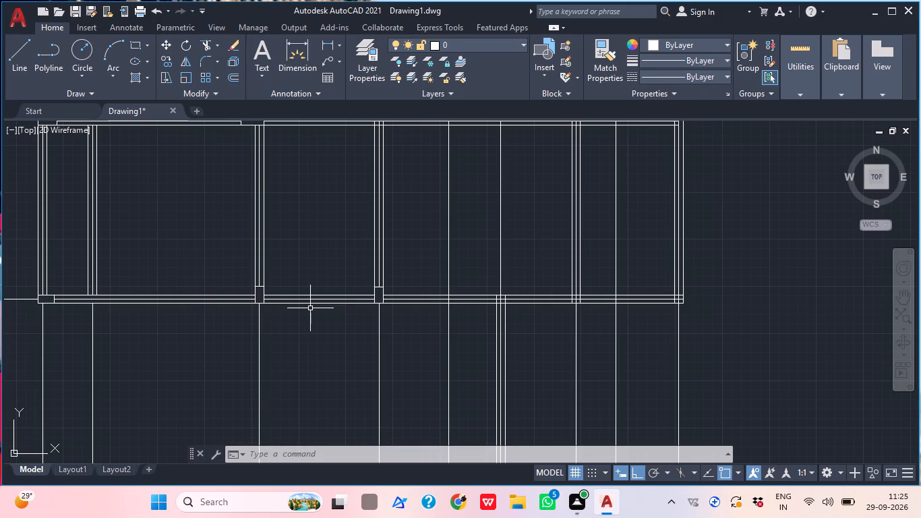
pyautogui.moveTo(319, 257); pyautogui.dragTo(314, 315, button='middle')
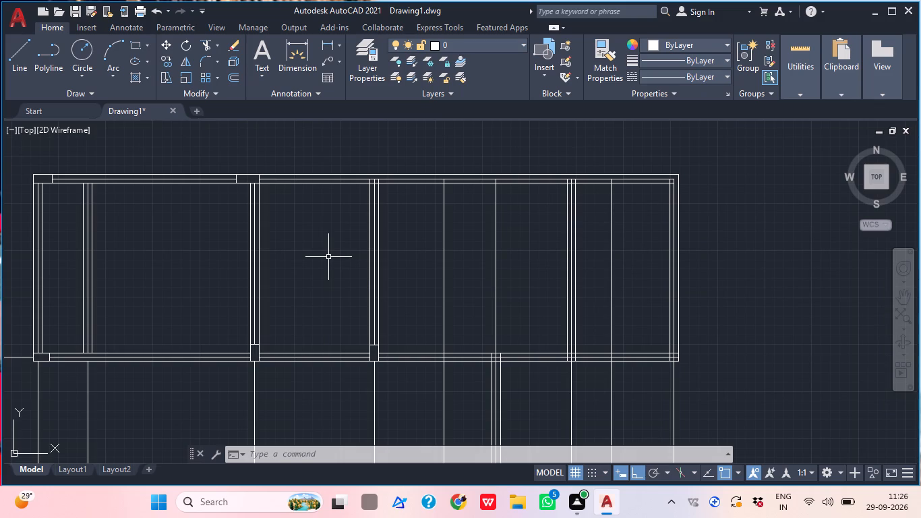
pyautogui.press('e')
pyautogui.press('`')
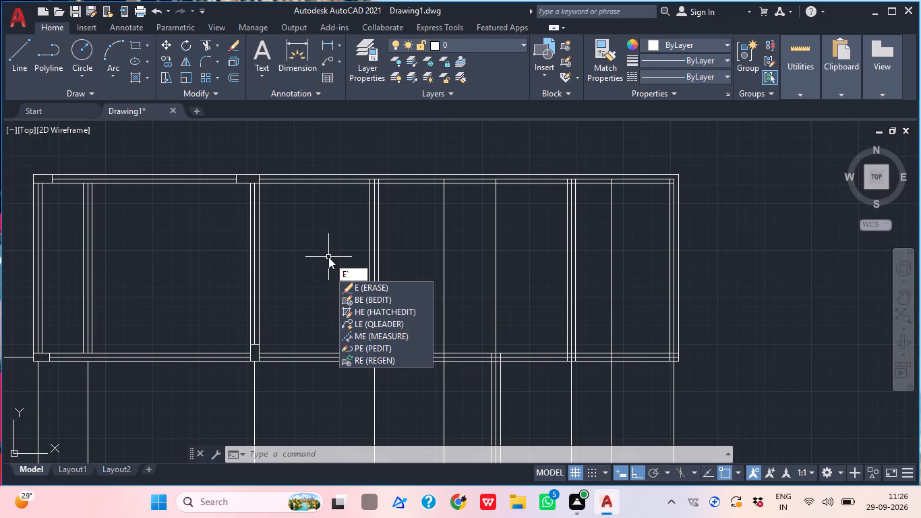
pyautogui.press('BackSpace')
pyautogui.press('BackSpace')
pyautogui.press('BackSpace')
pyautogui.write('rec')
pyautogui.press('space')
pyautogui.scroll(1, 378, 129)
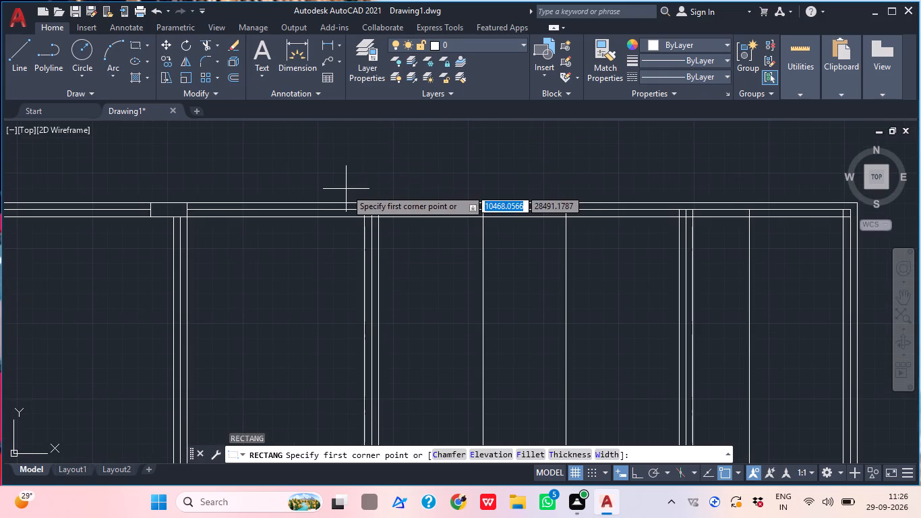
pyautogui.scroll(3, 370, 197)
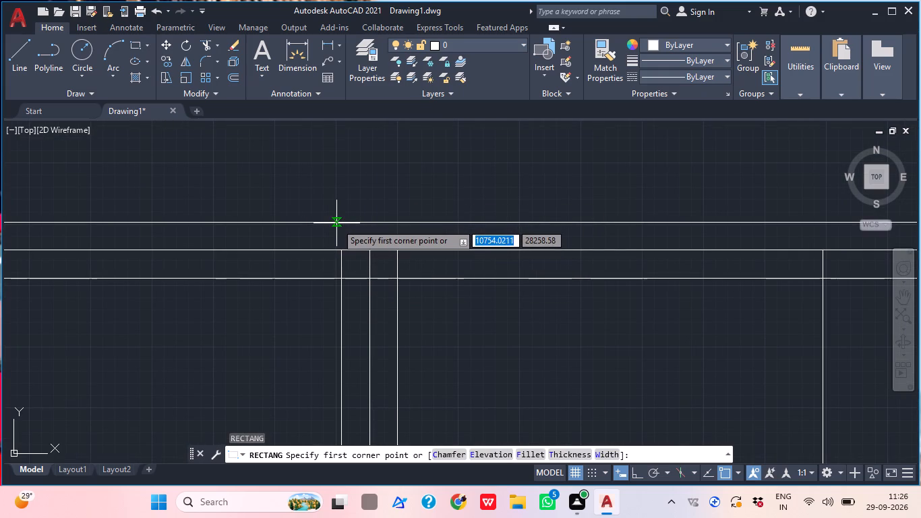
pyautogui.click(340, 275)
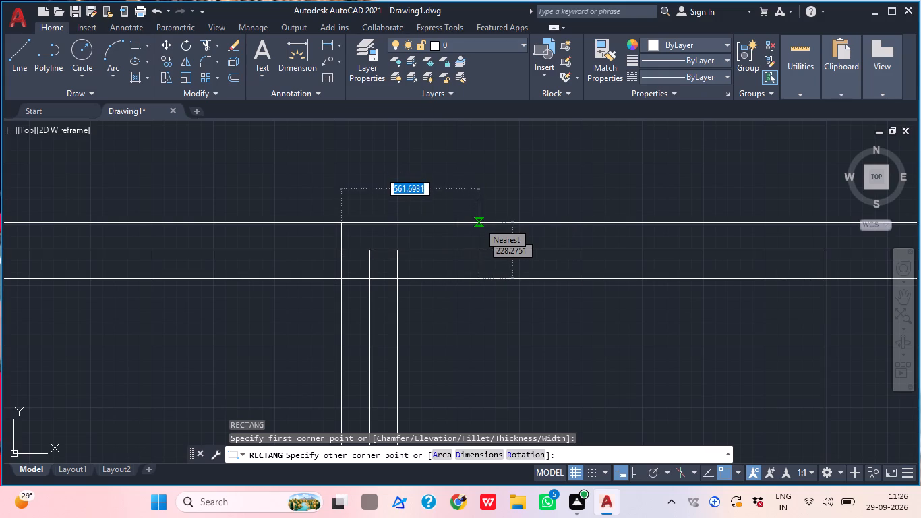
pyautogui.click(477, 223)
pyautogui.scroll(-1, 526, 254)
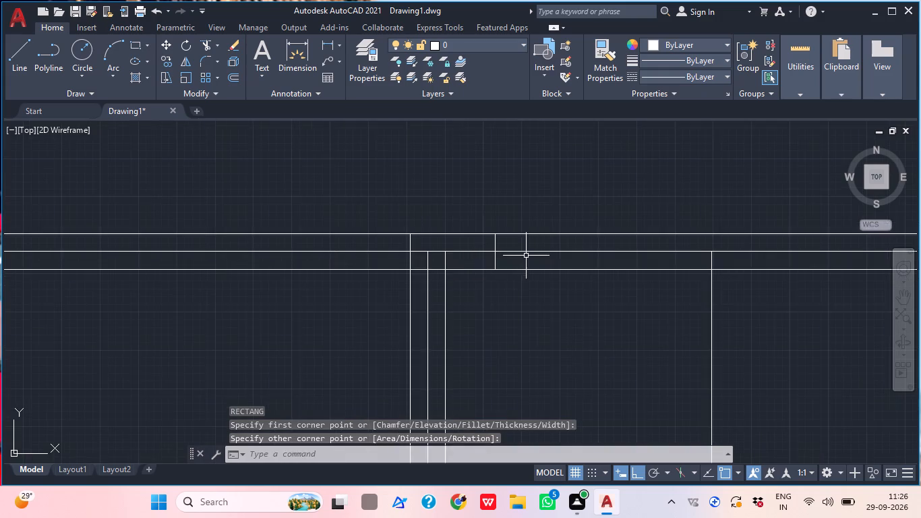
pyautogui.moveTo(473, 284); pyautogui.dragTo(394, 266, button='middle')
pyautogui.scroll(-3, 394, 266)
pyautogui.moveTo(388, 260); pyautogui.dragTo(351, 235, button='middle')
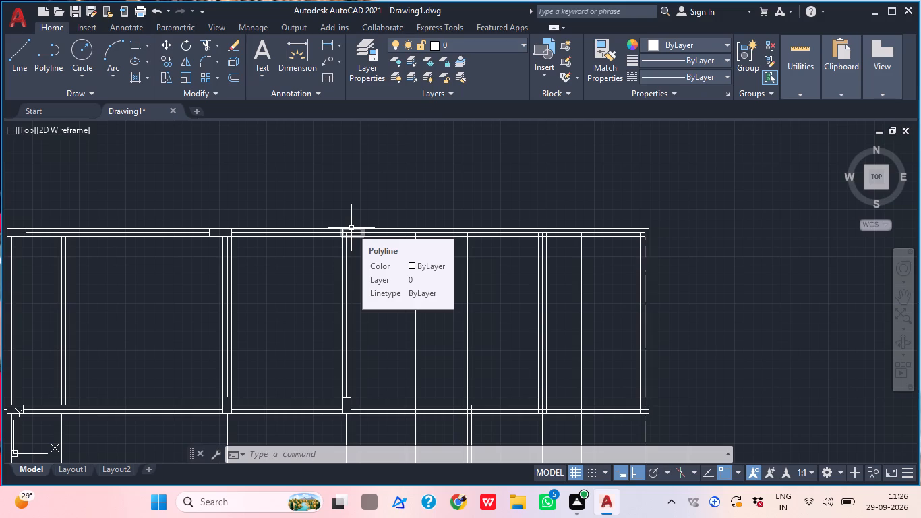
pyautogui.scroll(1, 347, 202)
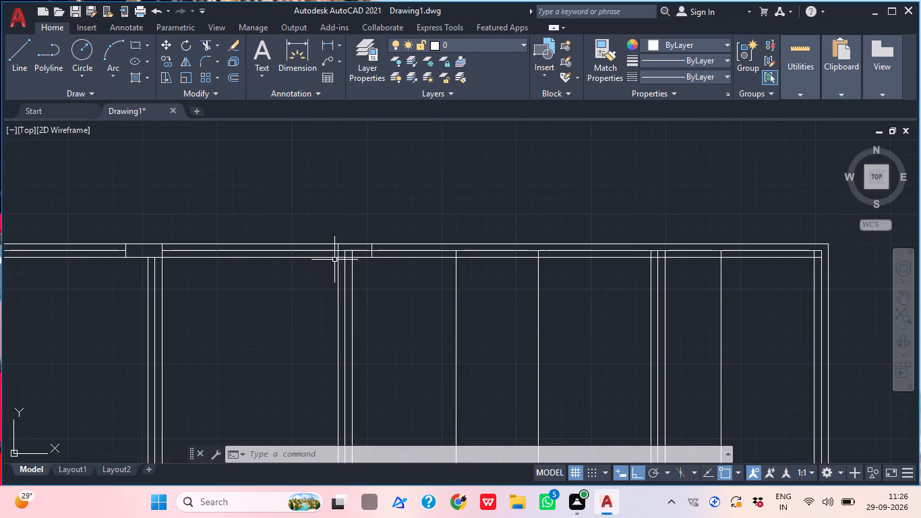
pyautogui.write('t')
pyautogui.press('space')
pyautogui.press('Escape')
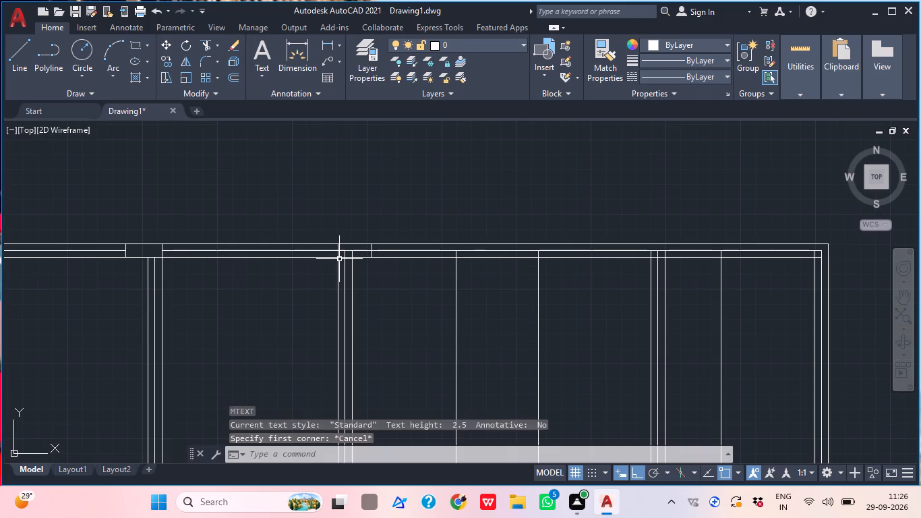
# Trim the horizontal centre line and the vertical beam lines inside the column rectangle at the fourth vertical beam's upper junction.
pyautogui.write('tr')
pyautogui.press('space')
pyautogui.scroll(1, 346, 248)
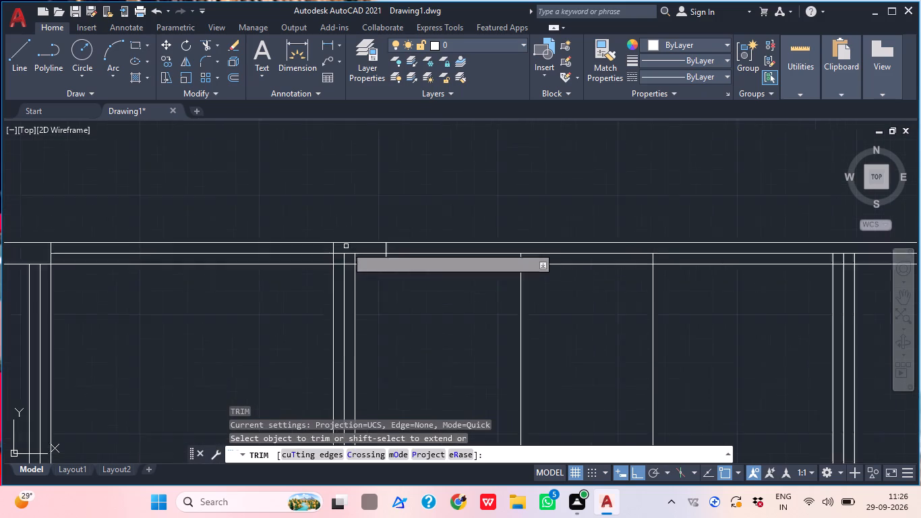
pyautogui.scroll(1, 346, 246)
pyautogui.click(394, 256)
pyautogui.click(349, 262)
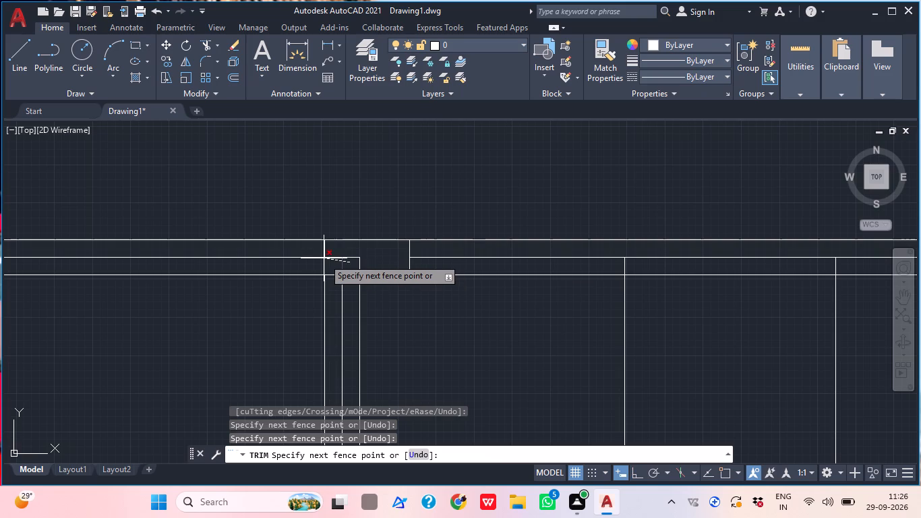
pyautogui.click(332, 254)
pyautogui.click(351, 266)
pyautogui.click(363, 254)
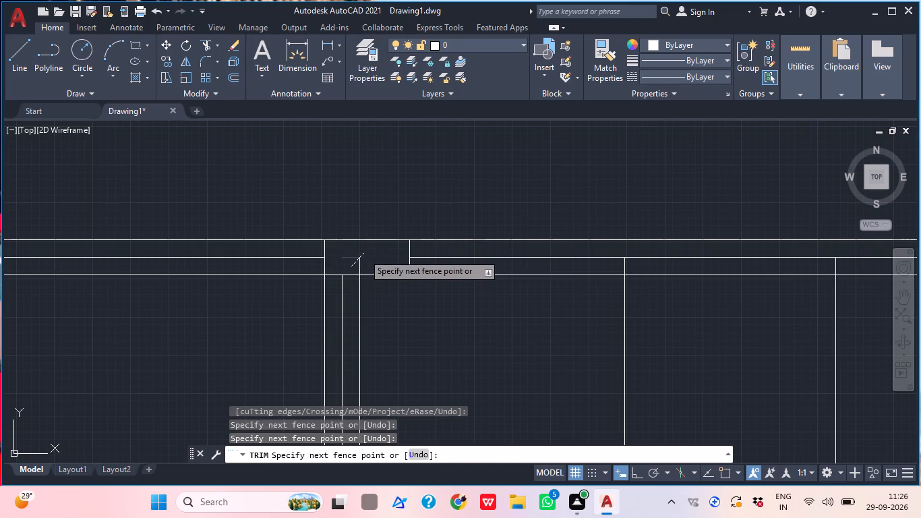
pyautogui.click(353, 266)
pyautogui.click(345, 254)
pyautogui.scroll(-1, 365, 264)
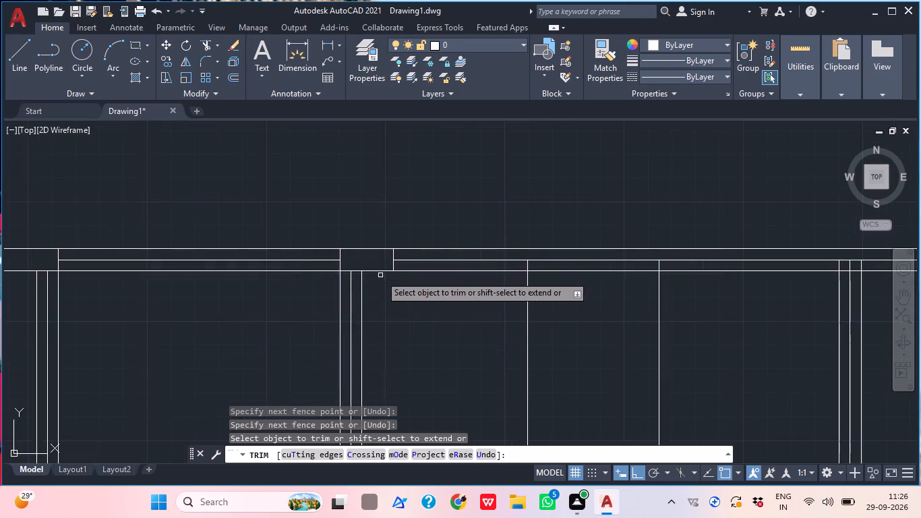
pyautogui.moveTo(390, 281); pyautogui.dragTo(340, 282, button='middle')
pyautogui.press('Escape')
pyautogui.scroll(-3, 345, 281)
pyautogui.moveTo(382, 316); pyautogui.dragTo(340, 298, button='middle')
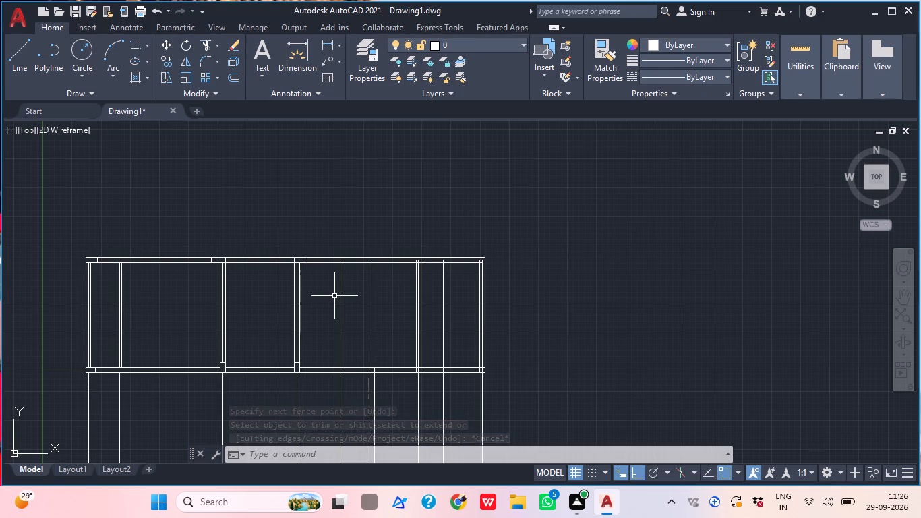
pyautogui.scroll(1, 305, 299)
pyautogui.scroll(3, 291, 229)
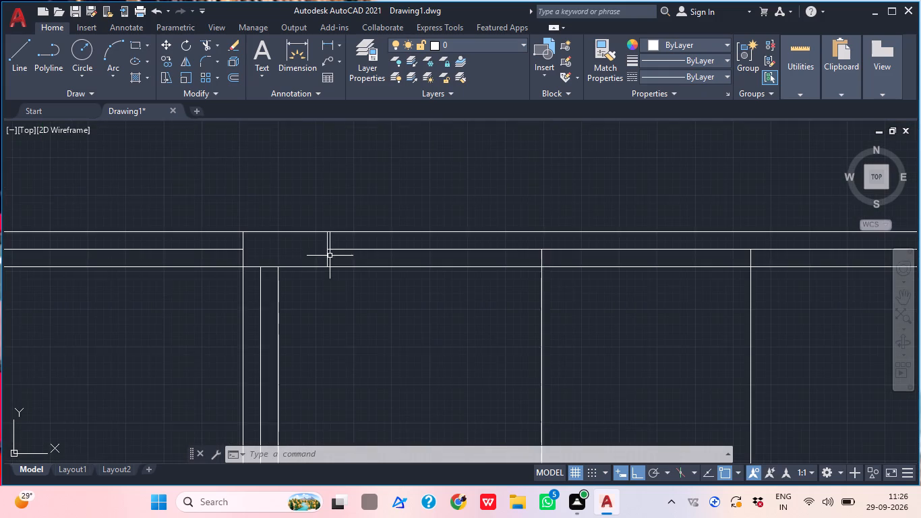
# Draw a column rectangle about 420 by 225 within the lower horizontal beam, across the top of the vertical beam running downward from it.
pyautogui.scroll(-4, 332, 256)
pyautogui.moveTo(366, 277); pyautogui.dragTo(293, 269, button='middle')
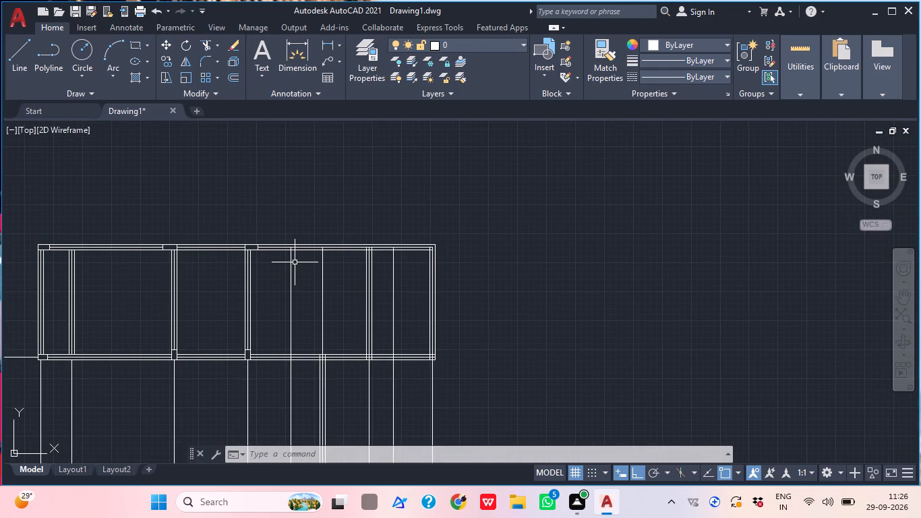
pyautogui.middleClick(331, 368)
pyautogui.scroll(1, 299, 342)
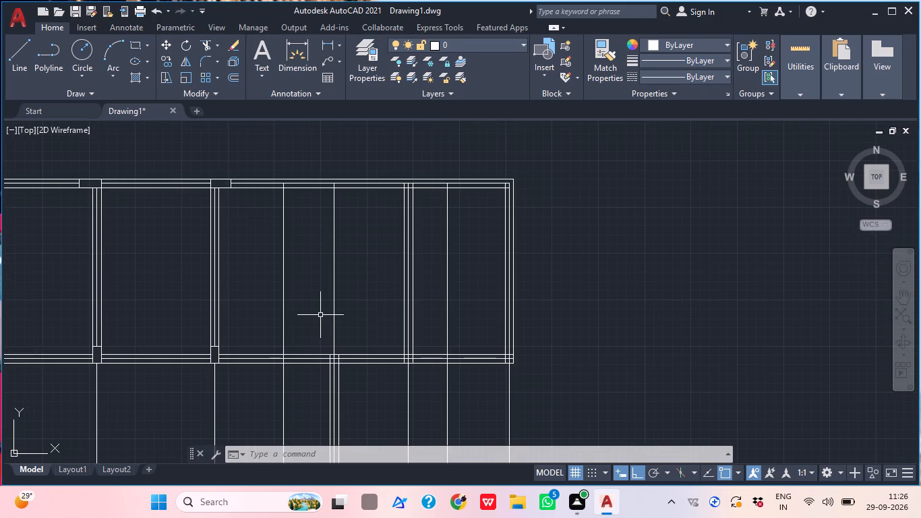
pyautogui.write('rec')
pyautogui.press('space')
pyautogui.scroll(2, 344, 355)
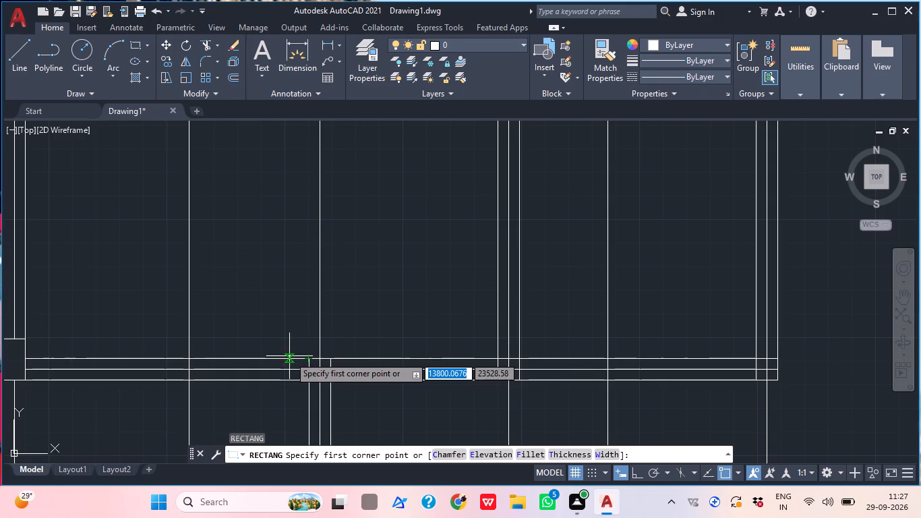
pyautogui.scroll(2, 291, 358)
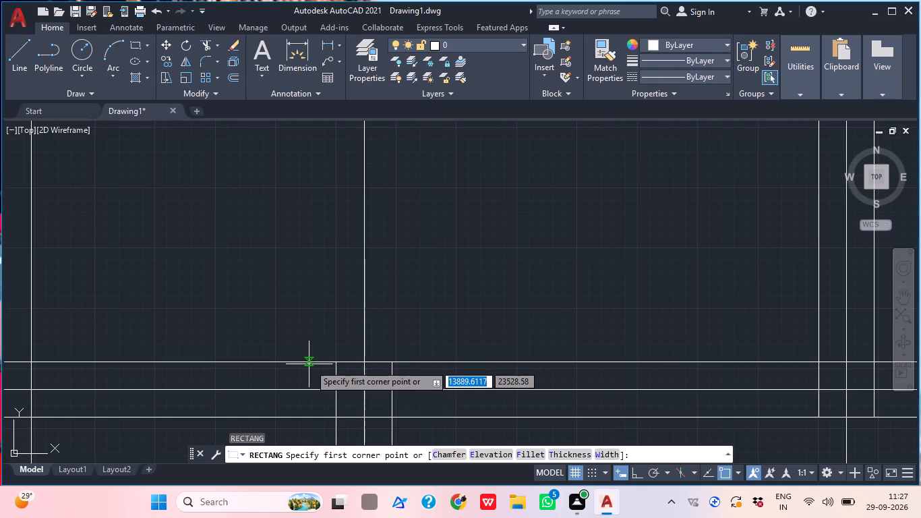
pyautogui.click(314, 361)
pyautogui.scroll(-2, 315, 367)
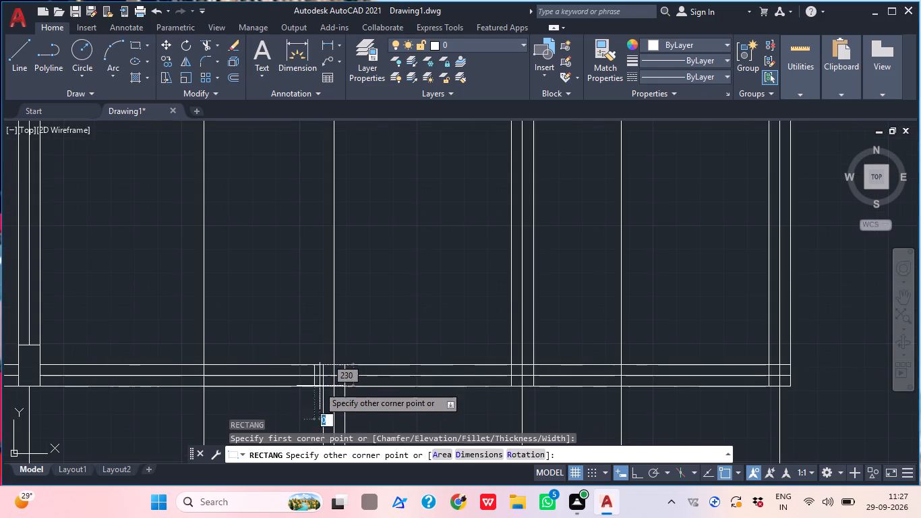
pyautogui.scroll(1, 359, 384)
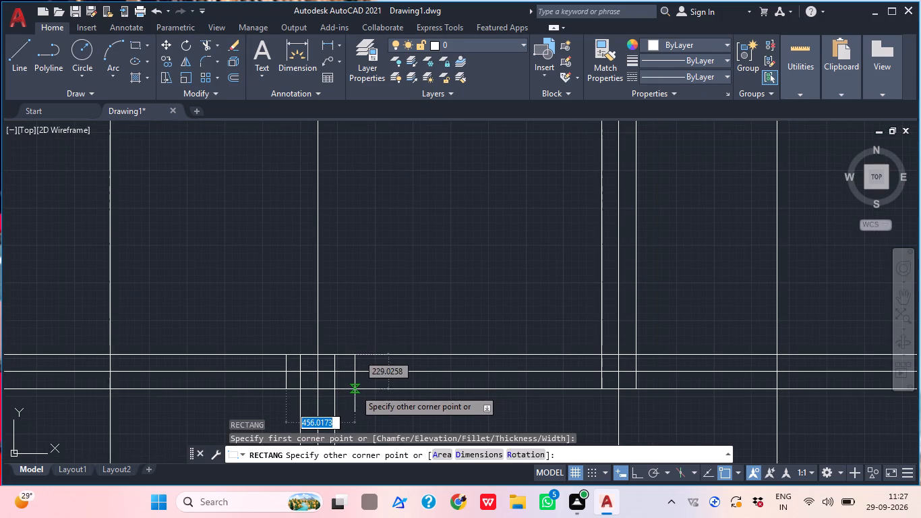
pyautogui.scroll(1, 355, 391)
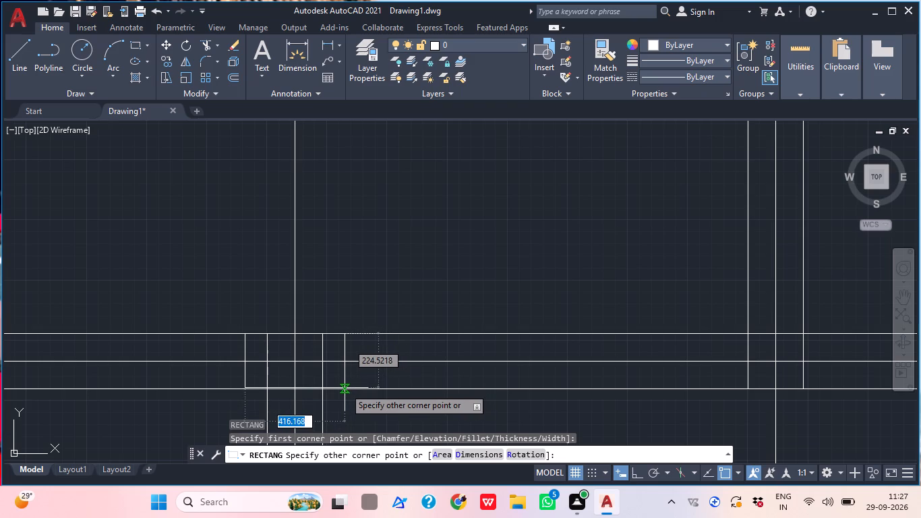
pyautogui.click(346, 386)
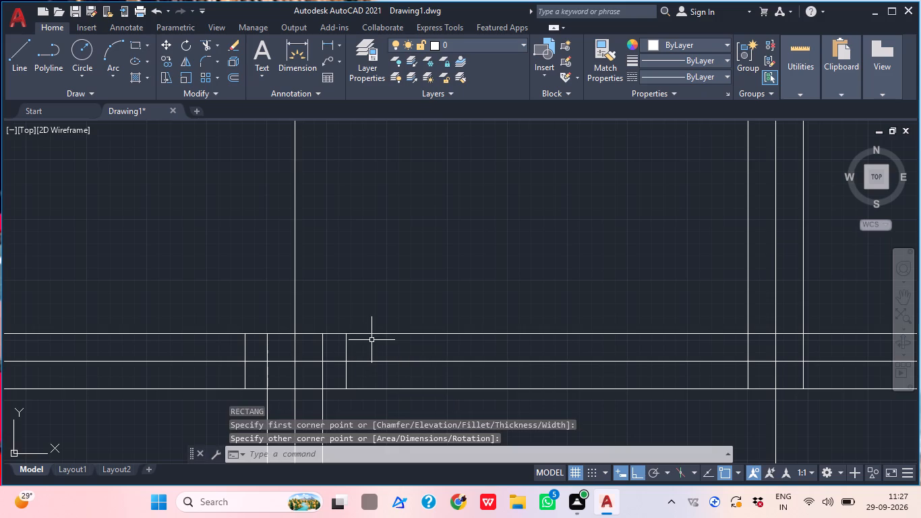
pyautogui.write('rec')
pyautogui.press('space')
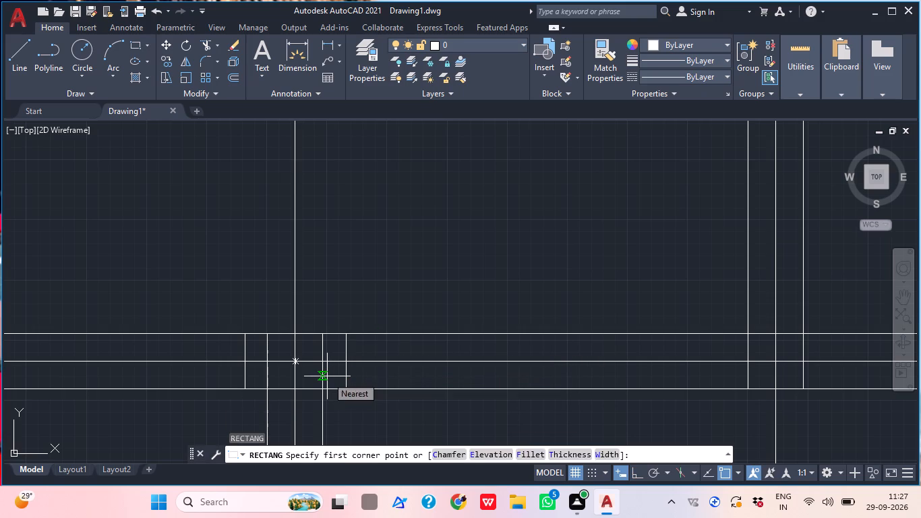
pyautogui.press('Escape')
# Trim the horizontal centre line and the three vertical beam lines inside the new column rectangle on the lower horizontal beam.
pyautogui.write('tr')
pyautogui.press('space')
pyautogui.click(327, 376)
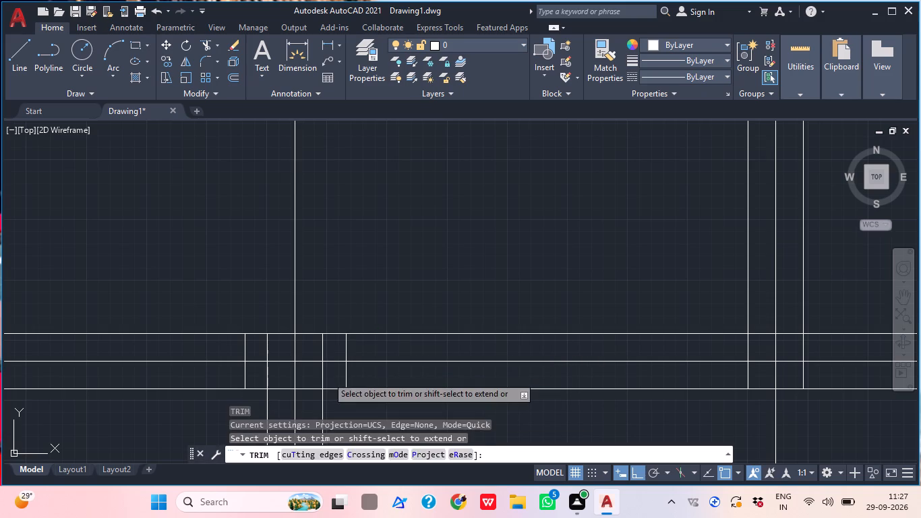
pyautogui.doubleClick(260, 377)
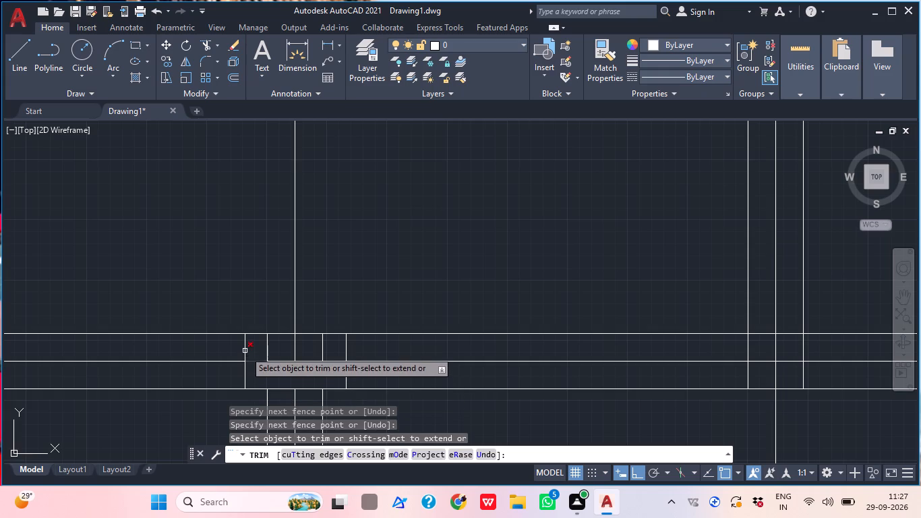
pyautogui.click(253, 362)
pyautogui.click(329, 362)
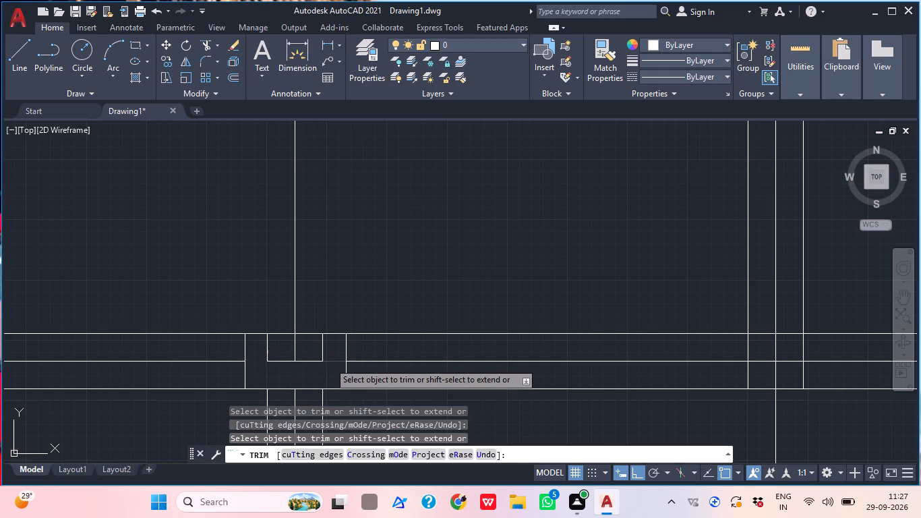
pyautogui.click(328, 348)
pyautogui.click(268, 347)
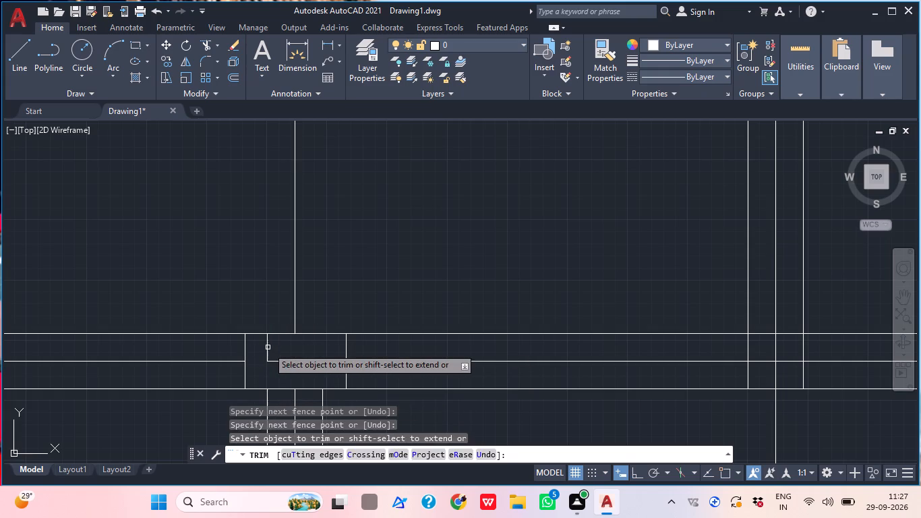
pyautogui.click(269, 350)
pyautogui.click(278, 374)
pyautogui.click(303, 372)
pyautogui.click(309, 356)
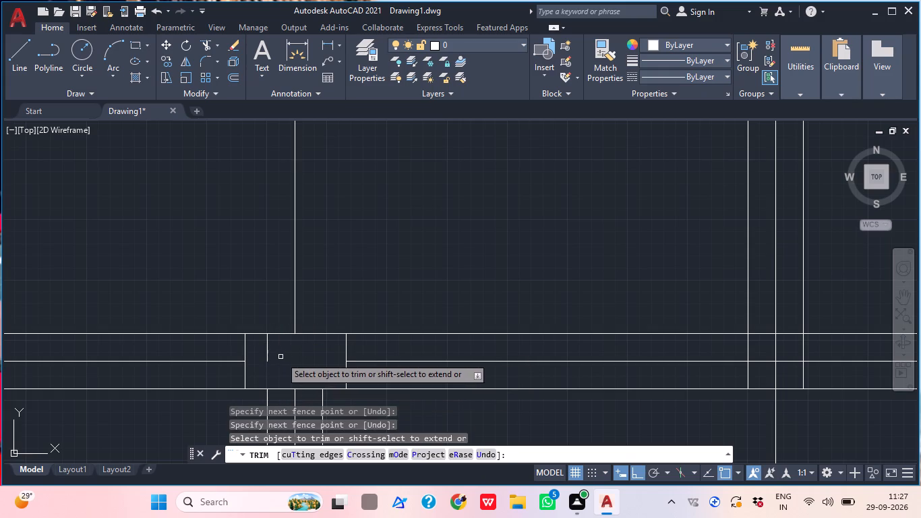
pyautogui.click(274, 357)
pyautogui.click(264, 352)
pyautogui.scroll(-2, 287, 364)
pyautogui.moveTo(287, 382); pyautogui.dragTo(287, 412, button='middle')
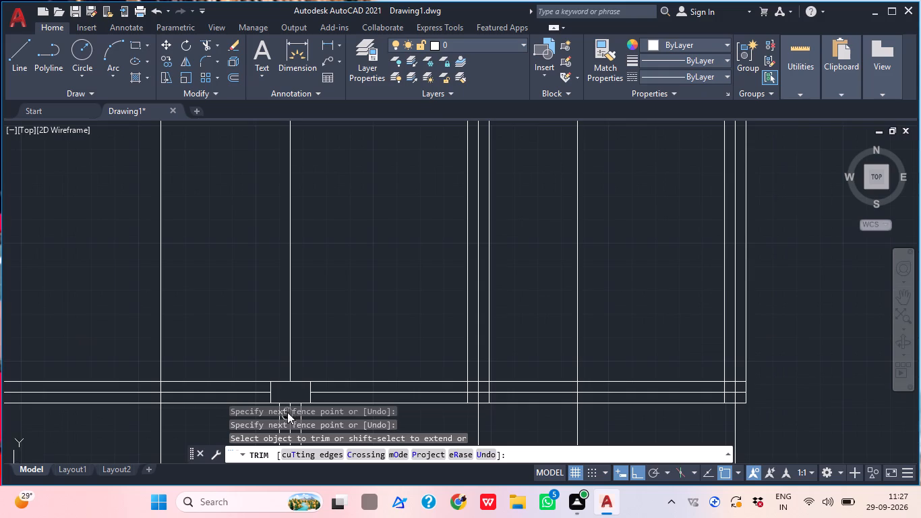
pyautogui.press('Escape')
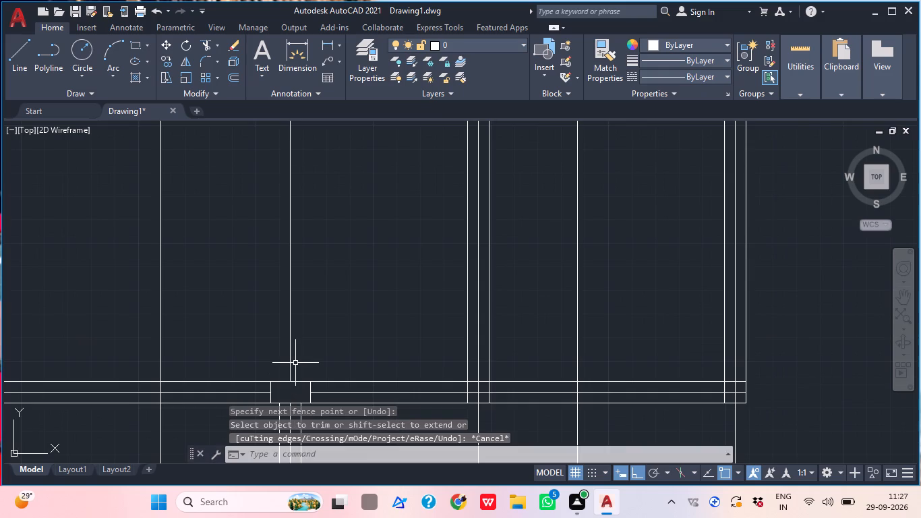
# Trim the two outer lines of the second-to-last vertical beam where they cross the lower horizontal beam, keeping its centre line.
pyautogui.scroll(-1, 295, 363)
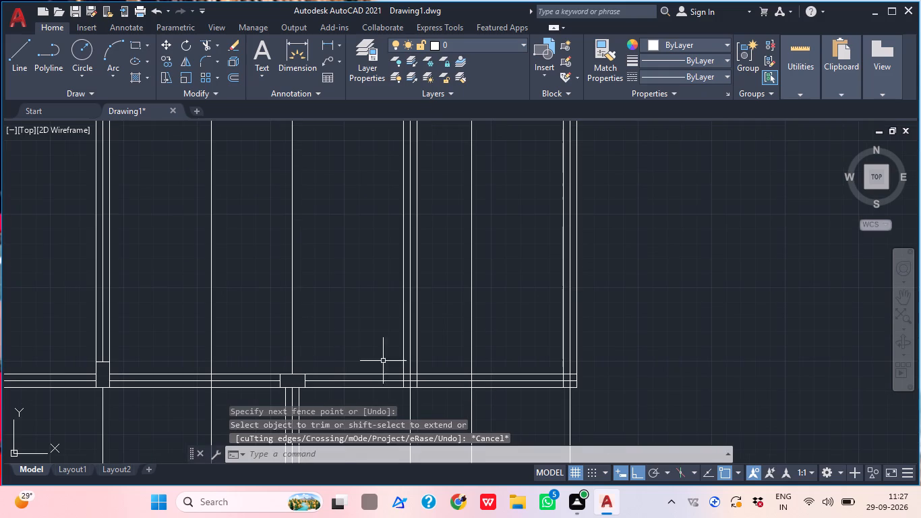
pyautogui.moveTo(417, 368); pyautogui.dragTo(365, 352, button='middle')
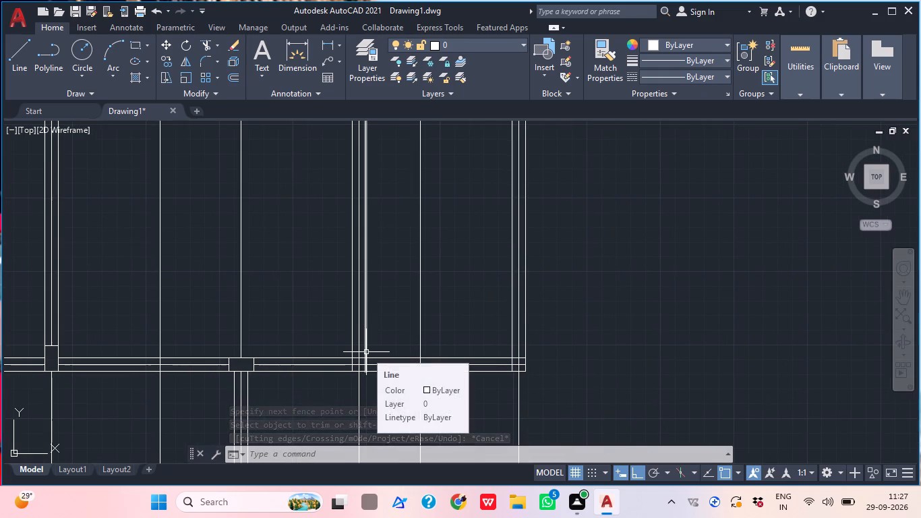
pyautogui.moveTo(384, 359); pyautogui.dragTo(359, 370, button='middle')
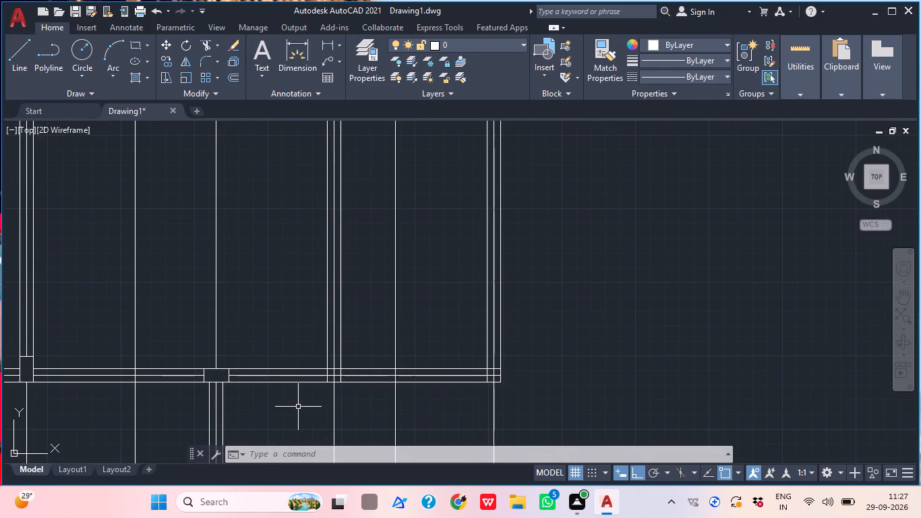
pyautogui.scroll(2, 314, 393)
pyautogui.write('tr')
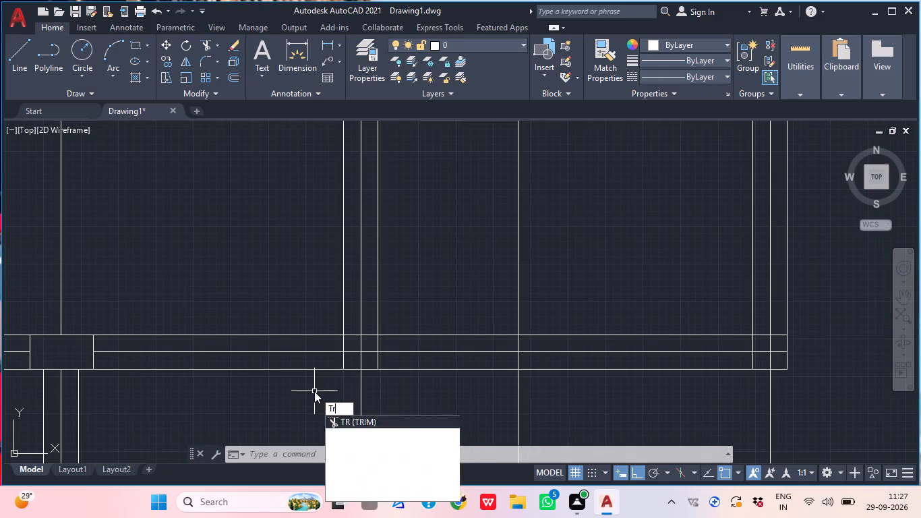
pyautogui.press('space')
pyautogui.scroll(2, 380, 364)
pyautogui.click(379, 364)
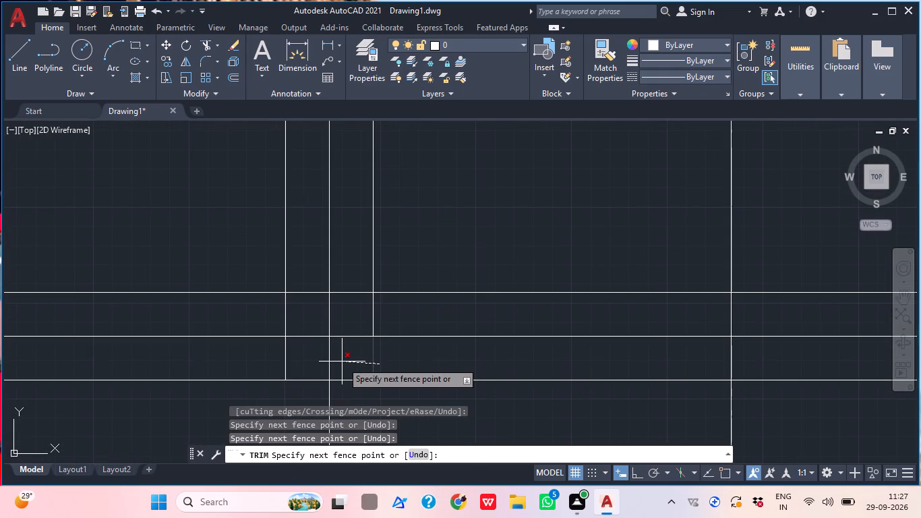
pyautogui.click(342, 362)
pyautogui.click(342, 359)
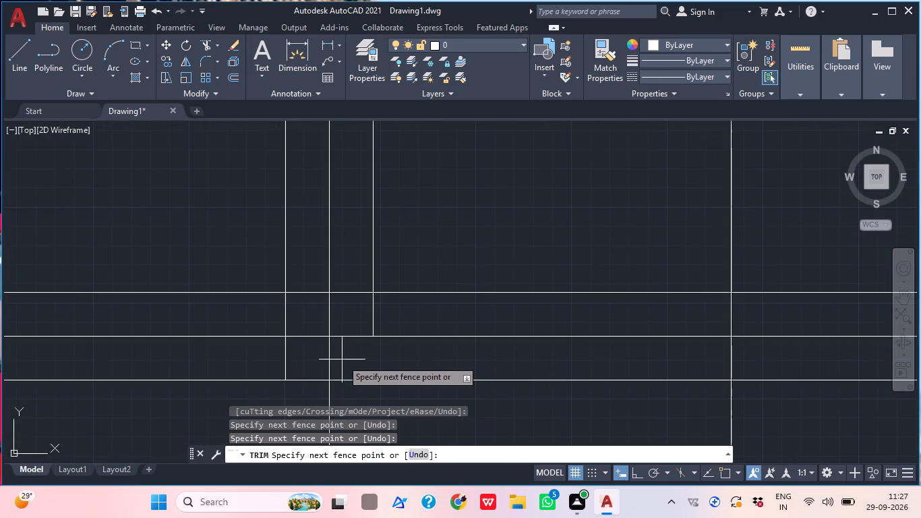
pyautogui.click(355, 348)
pyautogui.click(272, 363)
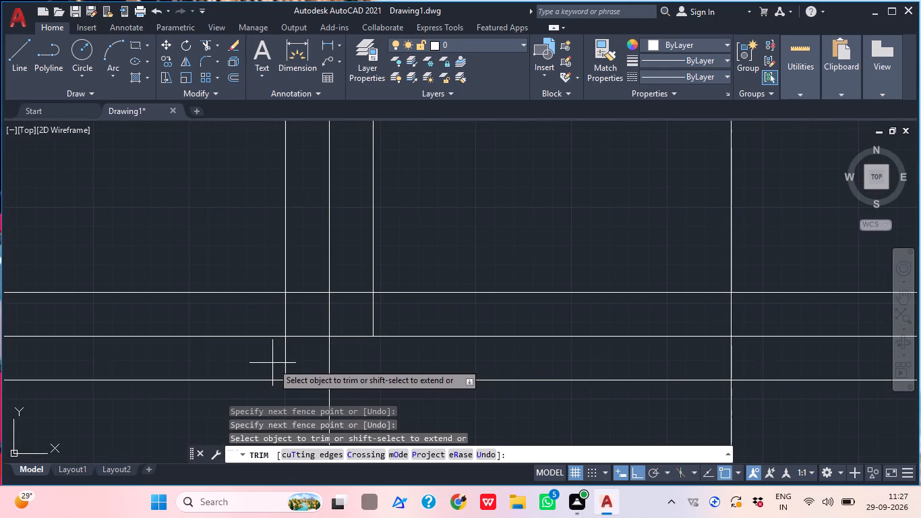
pyautogui.click(295, 366)
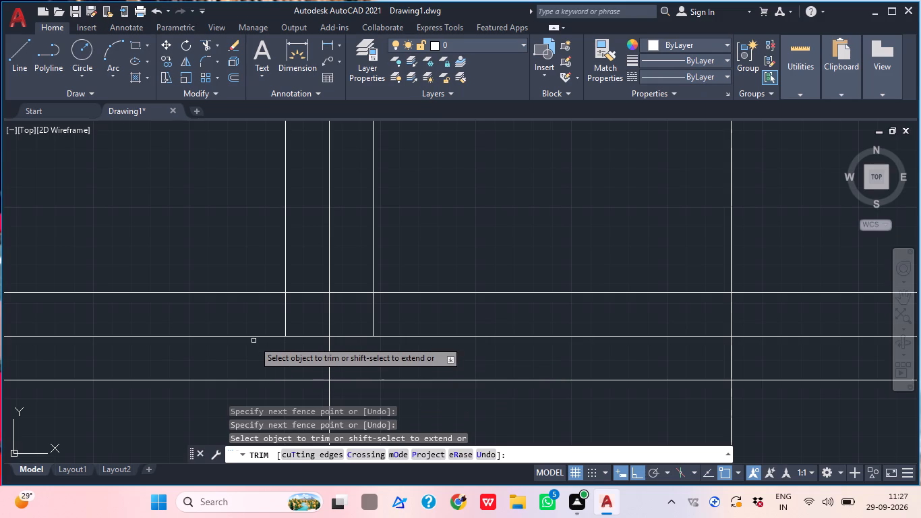
pyautogui.click(240, 319)
pyautogui.click(291, 313)
pyautogui.click(355, 319)
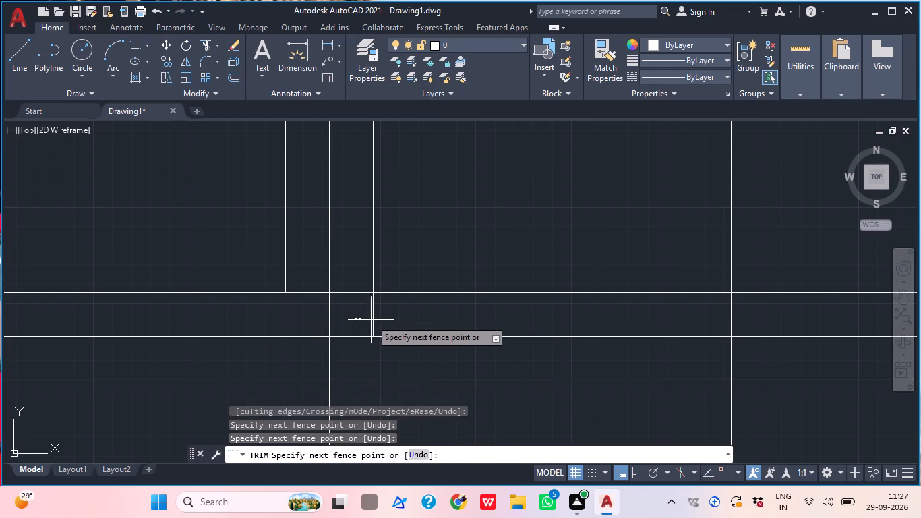
pyautogui.click(385, 322)
pyautogui.press('Escape')
pyautogui.scroll(-3, 385, 322)
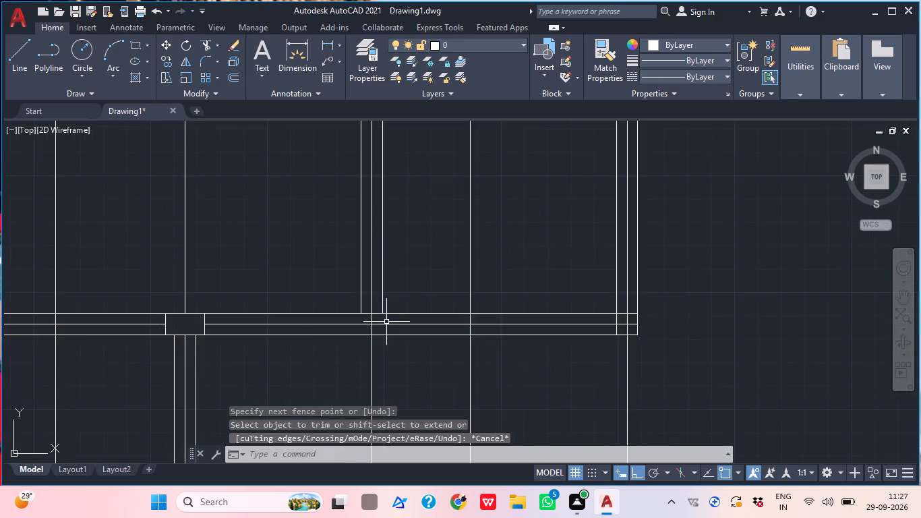
# Examine the plan and the upper horizontal beam's junction with the second-to-last vertical beam.
pyautogui.moveTo(353, 329); pyautogui.dragTo(260, 329, button='middle')
pyautogui.scroll(-2, 285, 322)
pyautogui.moveTo(330, 323); pyautogui.dragTo(263, 370, button='middle')
pyautogui.scroll(1, 263, 370)
pyautogui.scroll(-1, 263, 370)
pyautogui.moveTo(285, 349); pyautogui.dragTo(283, 361, button='middle')
pyautogui.scroll(-2, 283, 361)
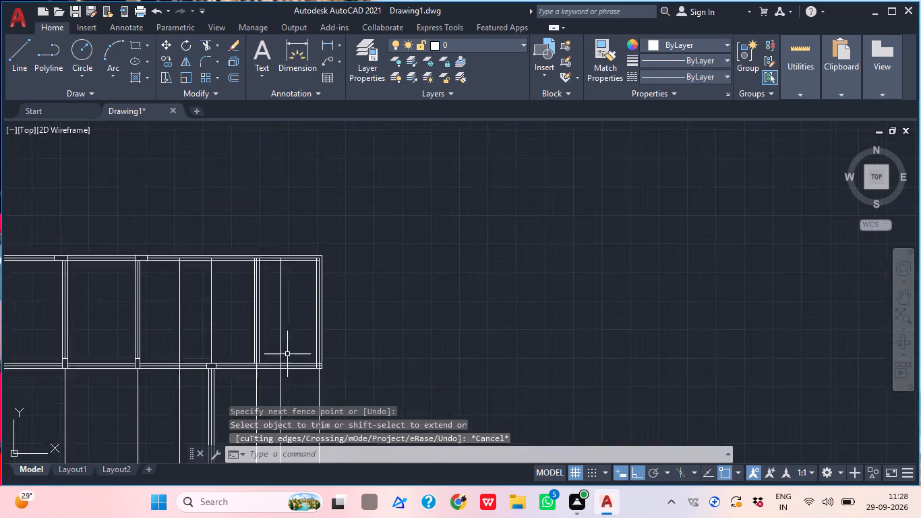
pyautogui.scroll(1, 287, 354)
pyautogui.moveTo(256, 333); pyautogui.dragTo(287, 337, button='middle')
pyautogui.moveTo(270, 343); pyautogui.dragTo(349, 320, button='middle')
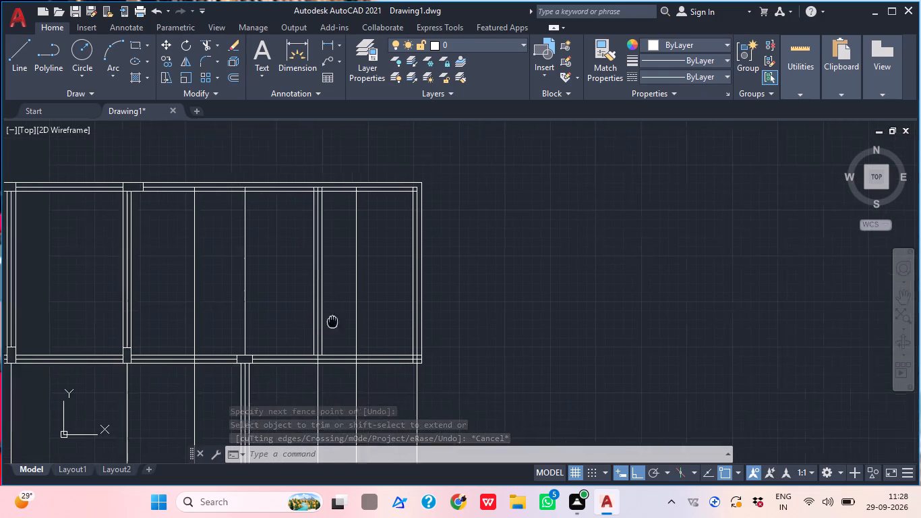
pyautogui.moveTo(349, 320); pyautogui.dragTo(369, 316, button='middle')
pyautogui.scroll(-1, 378, 315)
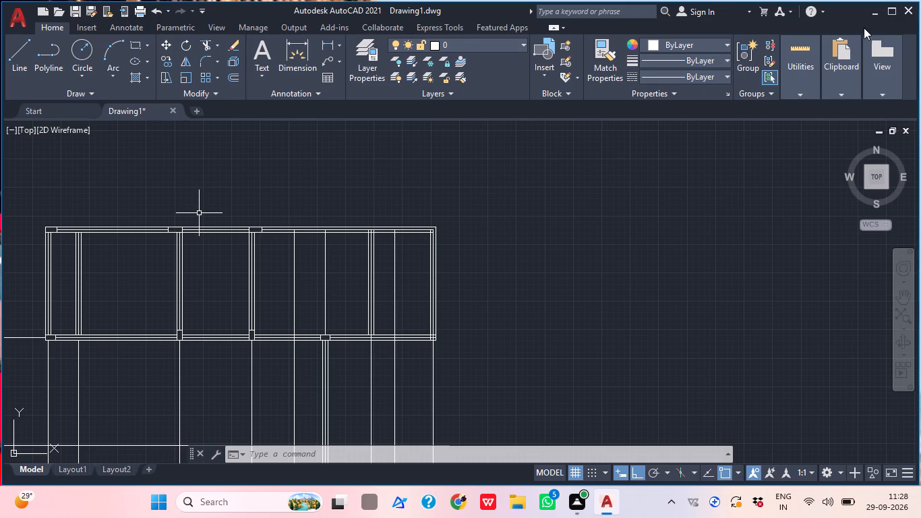
pyautogui.scroll(1, 160, 221)
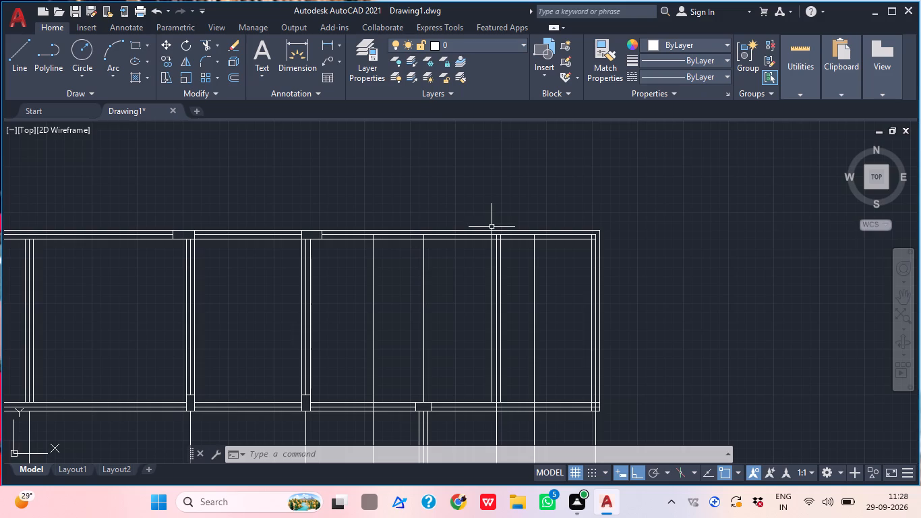
pyautogui.scroll(4, 476, 237)
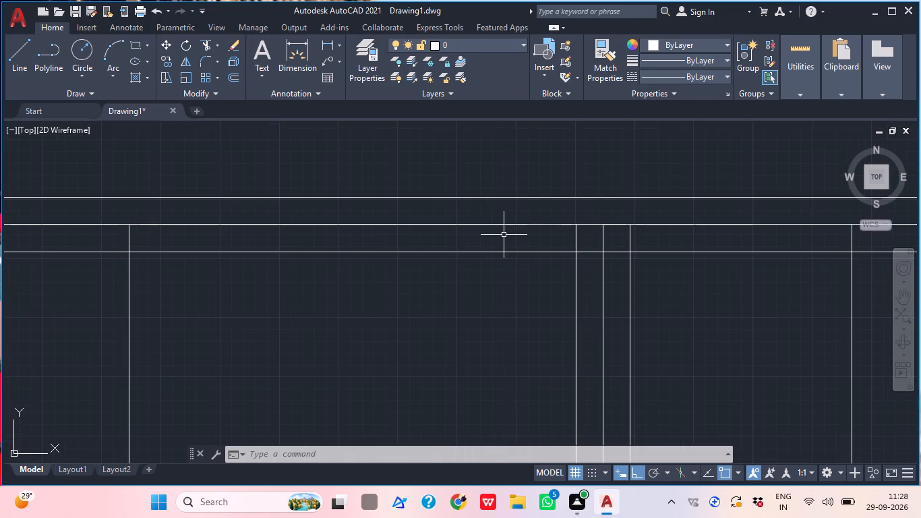
pyautogui.moveTo(492, 241); pyautogui.dragTo(369, 252, button='middle')
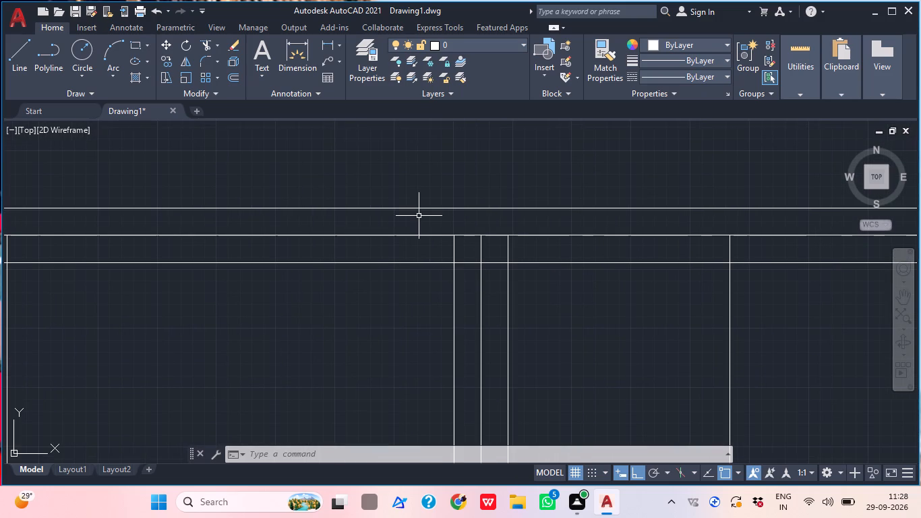
pyautogui.scroll(-1, 420, 216)
# Draw a column rectangle about 440 by 230 within the upper horizontal beam at its junction with the second-to-last vertical beam.
pyautogui.write('rec')
pyautogui.press('Return')
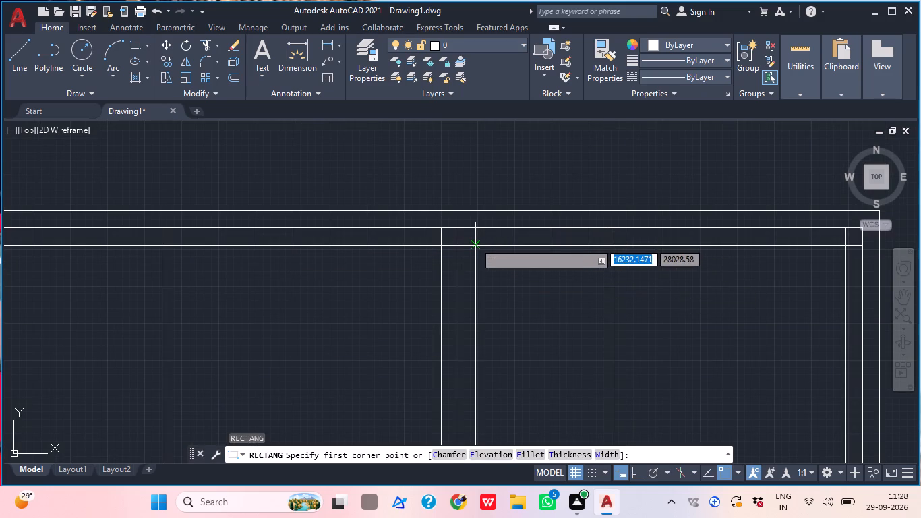
pyautogui.click(475, 243)
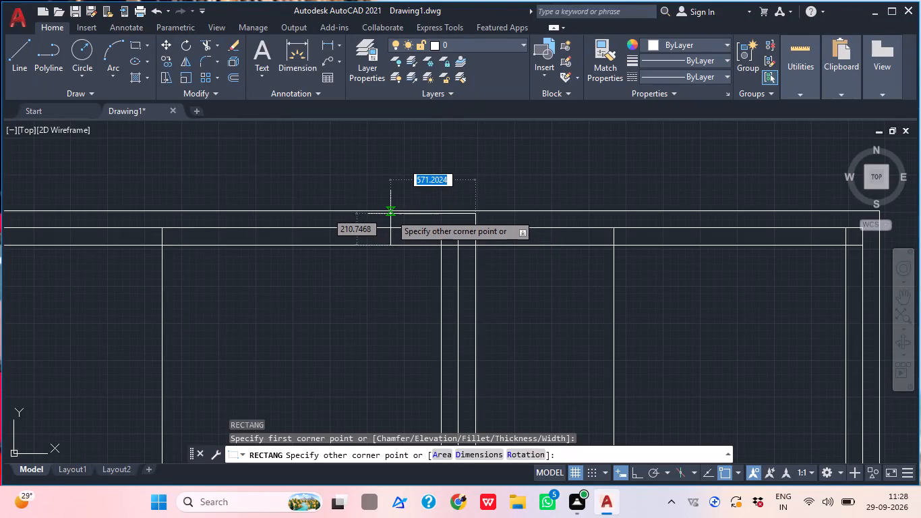
pyautogui.scroll(1, 390, 212)
pyautogui.scroll(-3, 414, 210)
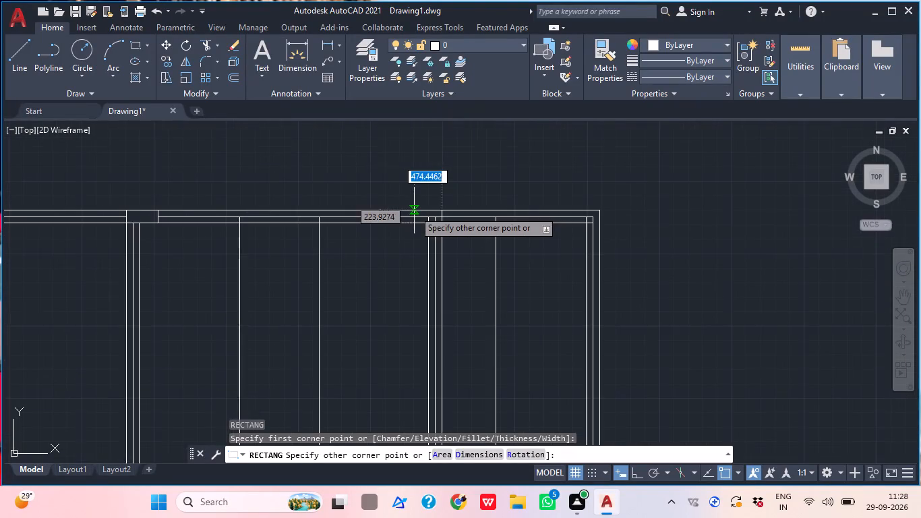
pyautogui.scroll(-2, 414, 210)
pyautogui.scroll(5, 414, 210)
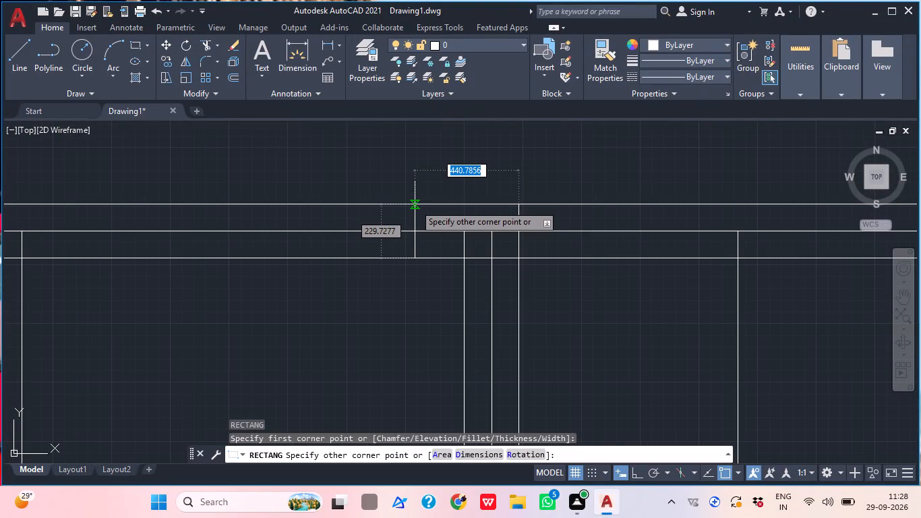
pyautogui.click(415, 204)
# Trim the horizontal centre line and the vertical beam lines inside the new column rectangle on the upper horizontal beam.
pyautogui.write('tr')
pyautogui.press('Return')
pyautogui.click(459, 242)
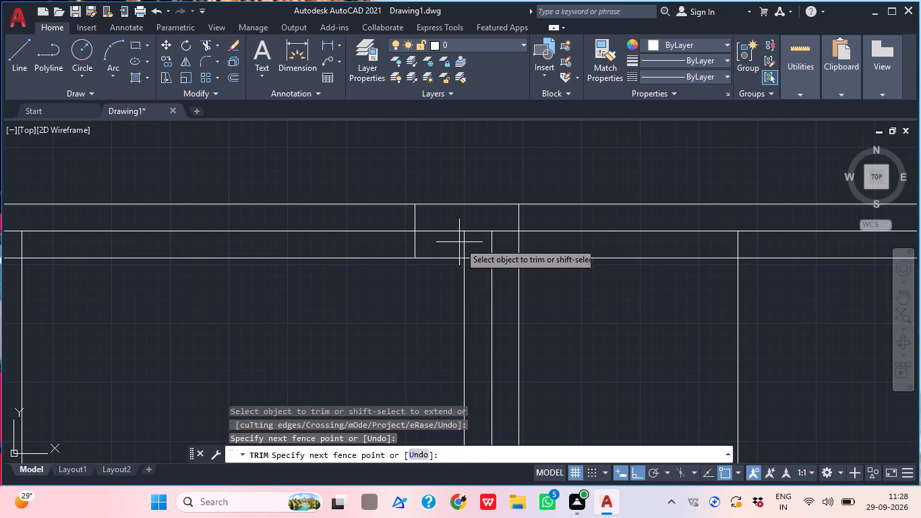
pyautogui.click(510, 250)
pyautogui.click(504, 246)
pyautogui.click(471, 214)
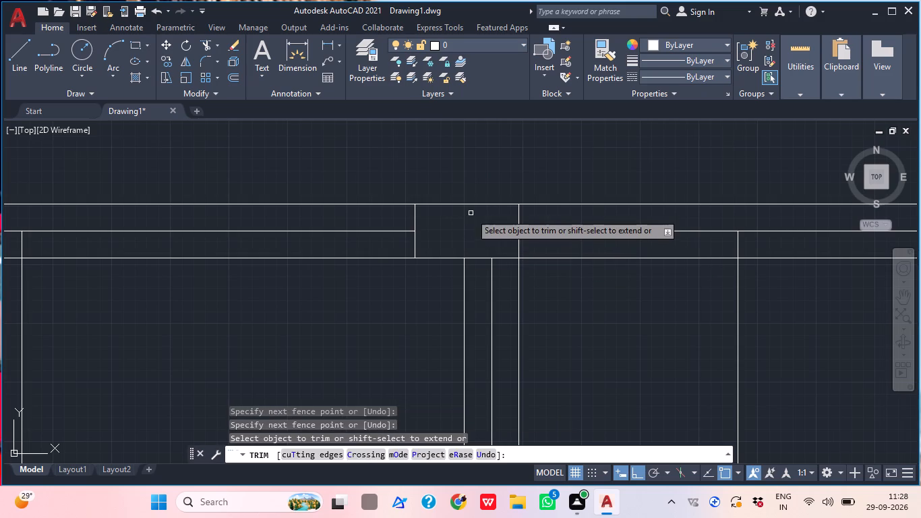
pyautogui.scroll(-3, 469, 213)
pyautogui.moveTo(505, 223); pyautogui.dragTo(483, 246, button='middle')
pyautogui.scroll(3, 448, 245)
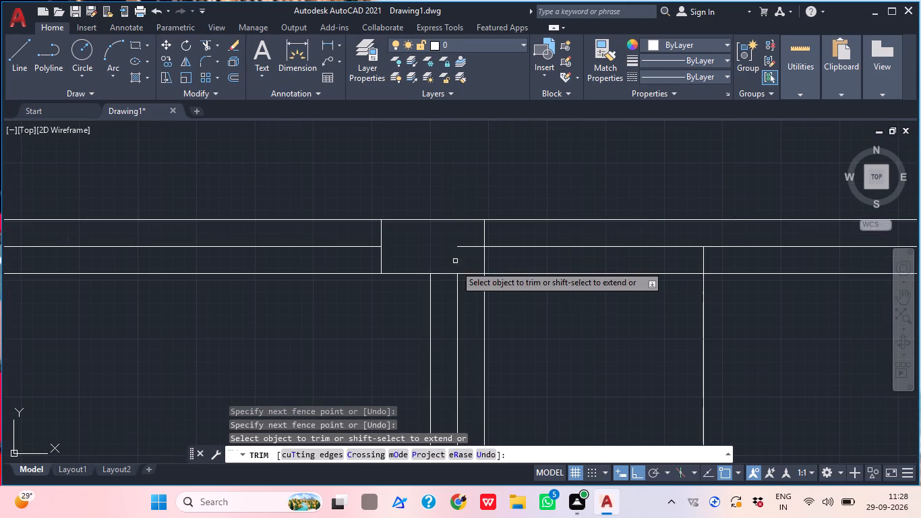
pyautogui.click(464, 262)
pyautogui.click(466, 245)
pyautogui.press('Escape')
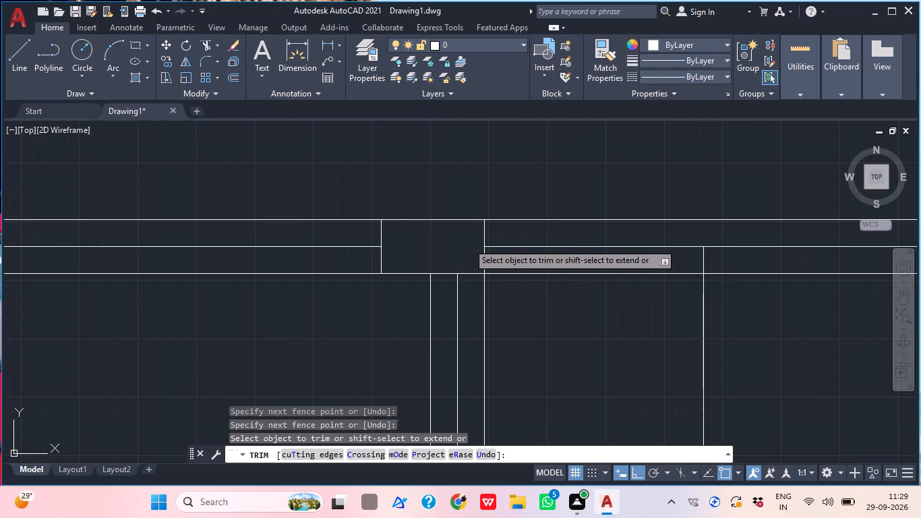
# Draw an upright column rectangle about 230 by 380 at the plan's upper-right corner, within the last vertical beam.
pyautogui.scroll(-4, 459, 244)
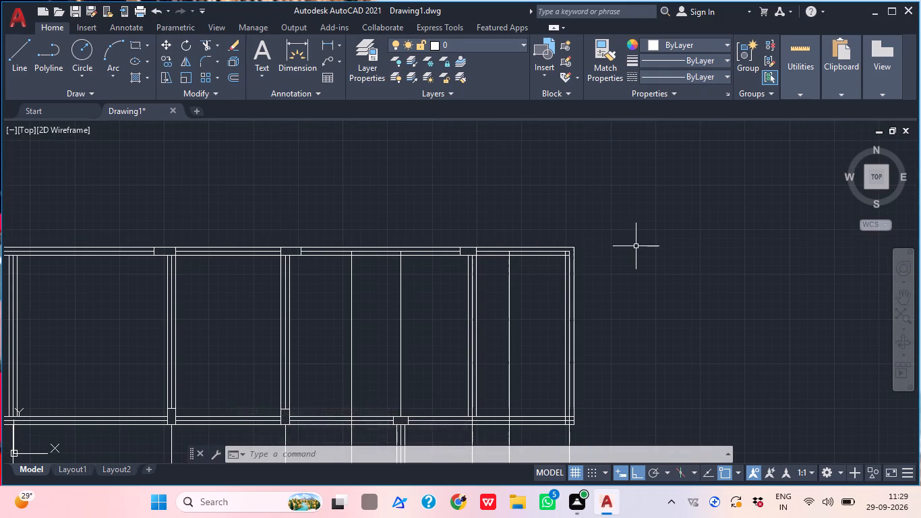
pyautogui.scroll(2, 595, 262)
pyautogui.moveTo(536, 274); pyautogui.dragTo(528, 275, button='middle')
pyautogui.write('rec')
pyautogui.press('space')
pyautogui.scroll(2, 504, 229)
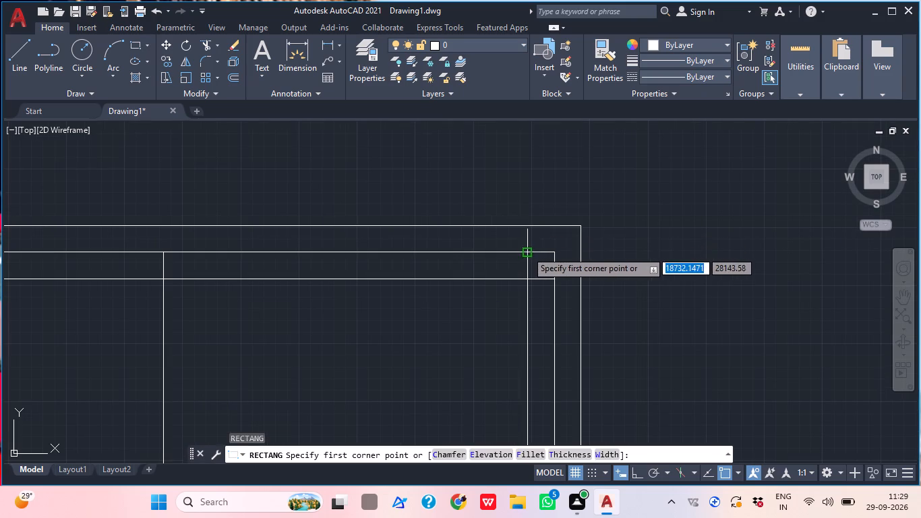
pyautogui.click(529, 227)
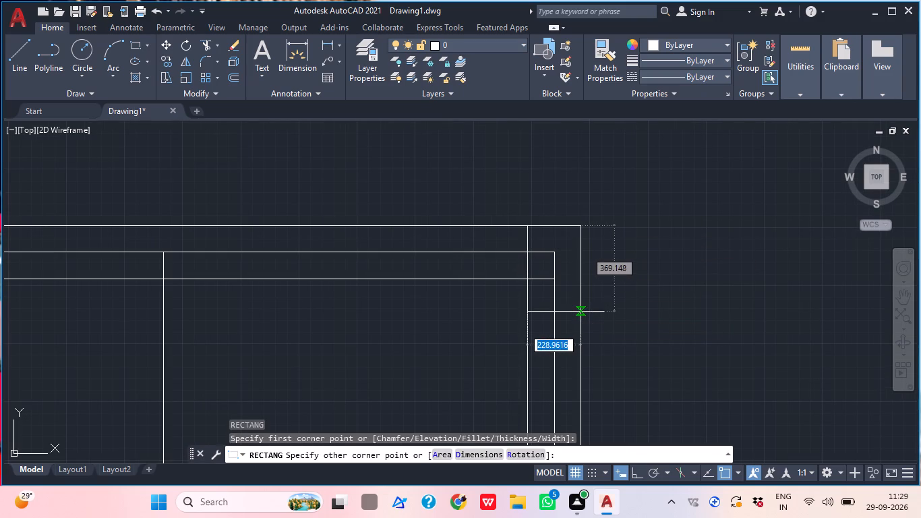
pyautogui.click(581, 314)
pyautogui.press('Escape')
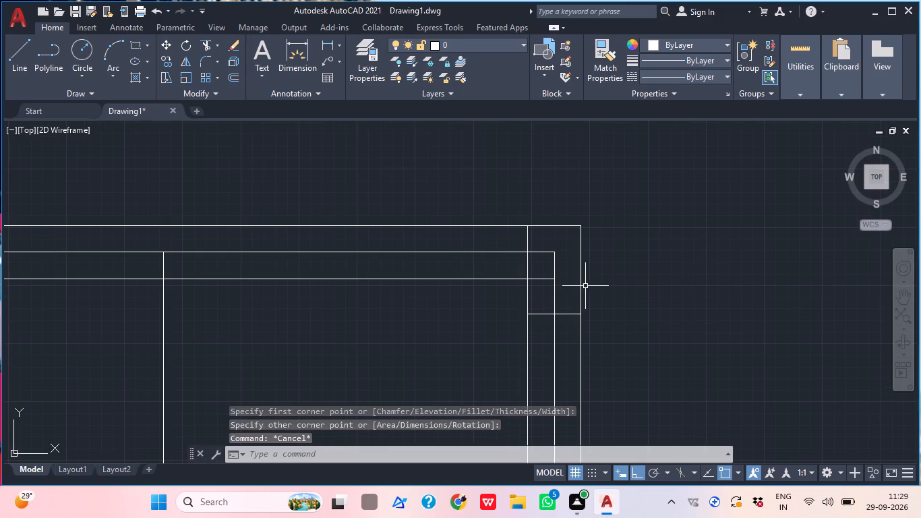
# Trim both beam centre lines and the horizontal beam's inner edge line inside the upper-right corner column.
pyautogui.press('t')
pyautogui.write('r')
pyautogui.press('space')
pyautogui.click(553, 287)
pyautogui.click(553, 282)
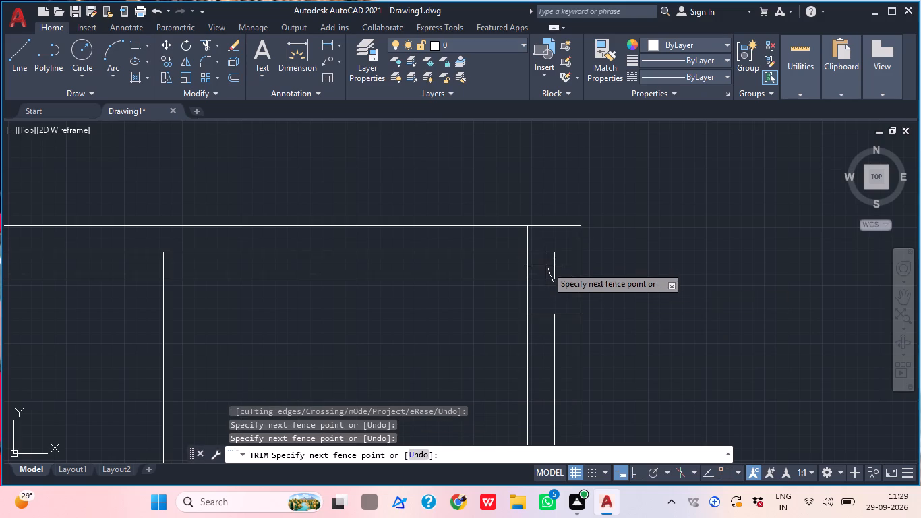
pyautogui.click(542, 245)
pyautogui.click(554, 262)
pyautogui.press('Escape')
pyautogui.scroll(-2, 559, 272)
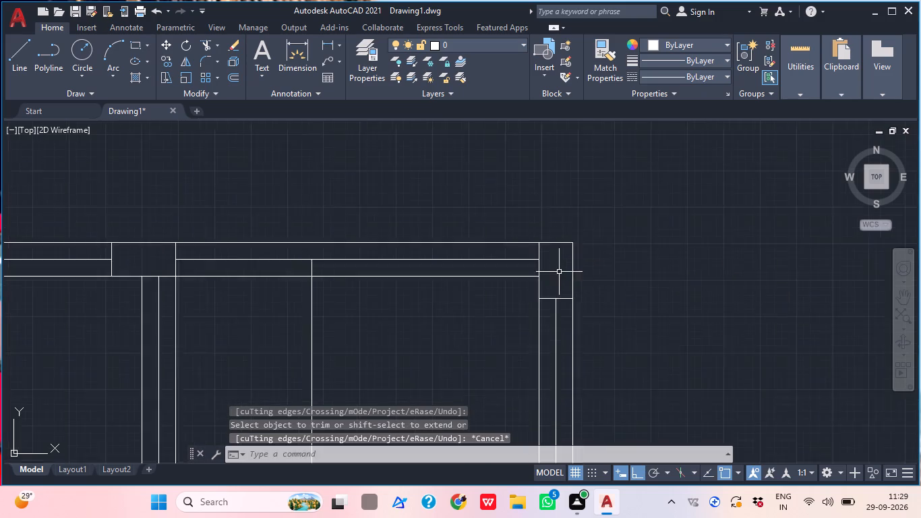
# Draw a column rectangle about 410 by 230 at the right end of the lower horizontal beam, starting from its outer corner.
pyautogui.moveTo(552, 310); pyautogui.dragTo(506, 261, button='middle')
pyautogui.scroll(-1, 506, 258)
pyautogui.moveTo(509, 324); pyautogui.dragTo(511, 263, button='middle')
pyautogui.scroll(-3, 511, 261)
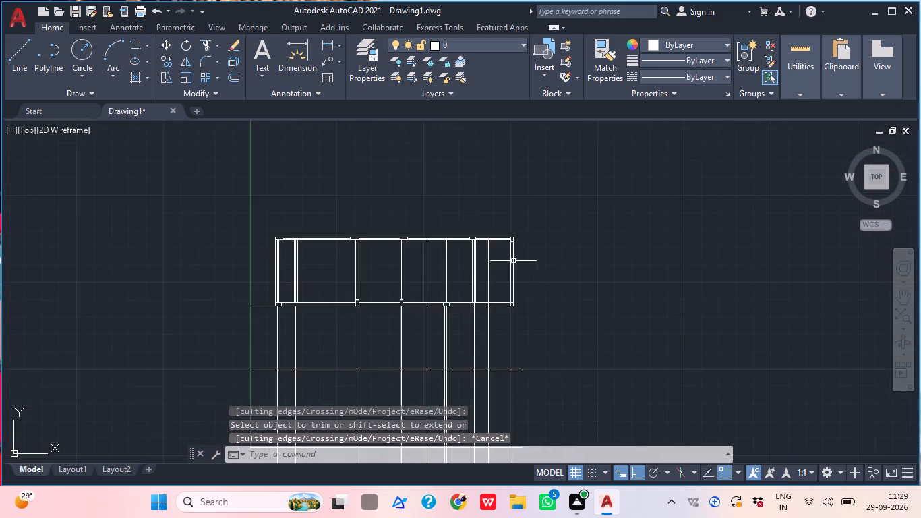
pyautogui.scroll(2, 527, 309)
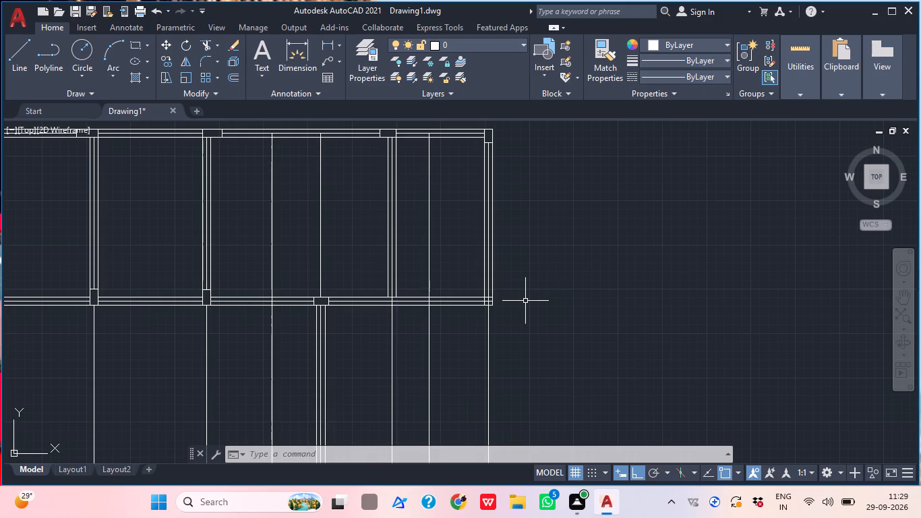
pyautogui.scroll(1, 497, 316)
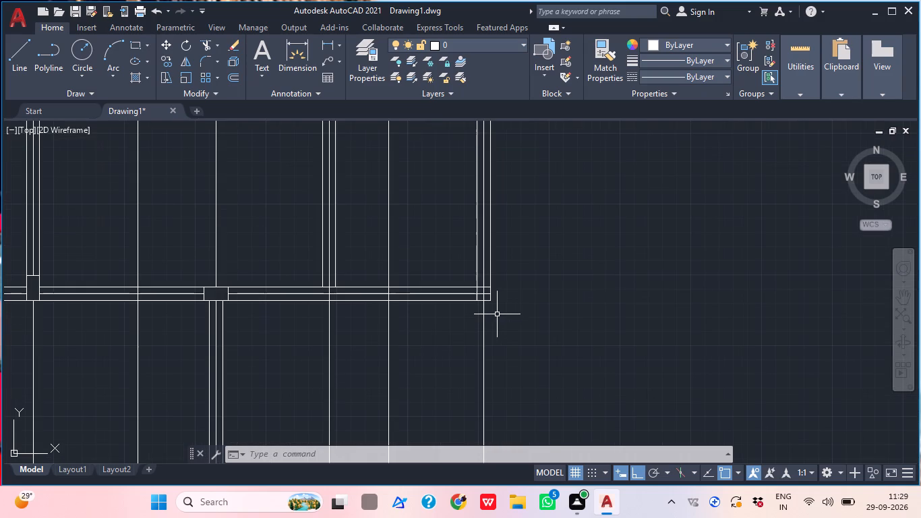
pyautogui.write('rec')
pyautogui.press('space')
pyautogui.scroll(2, 493, 308)
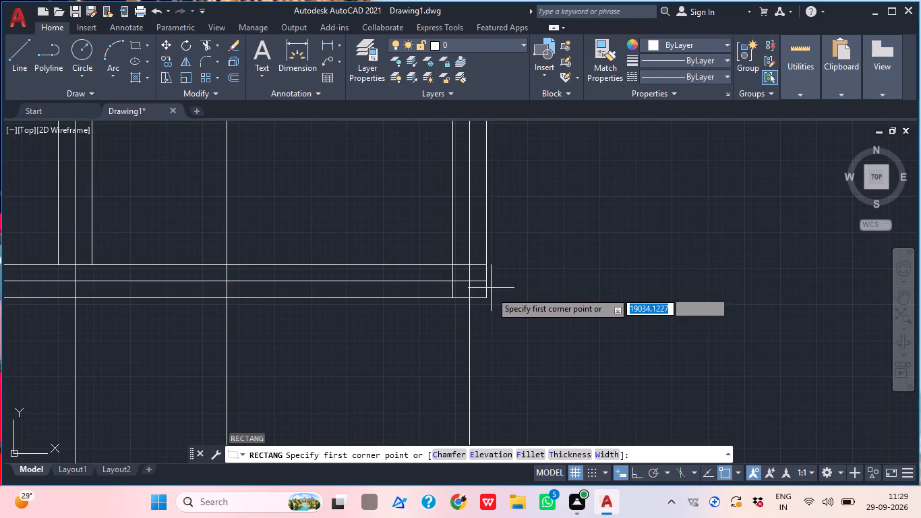
pyautogui.click(488, 294)
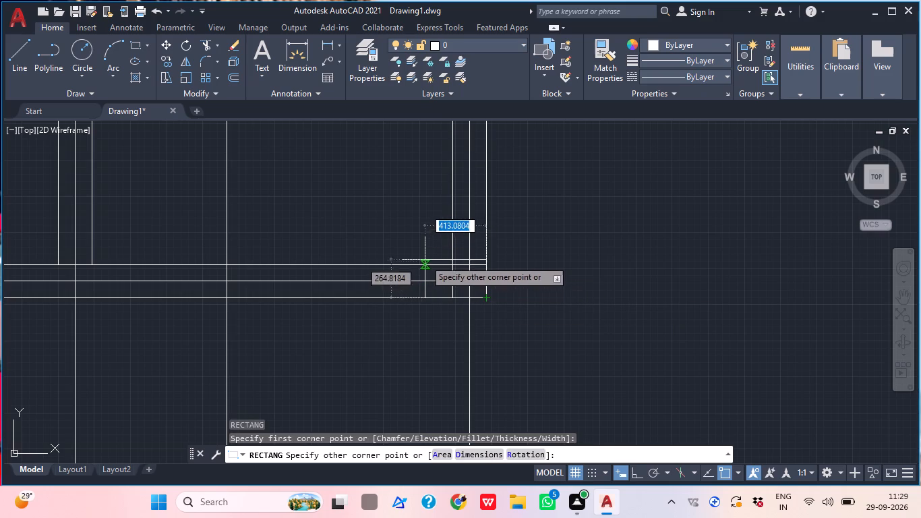
pyautogui.scroll(2, 427, 268)
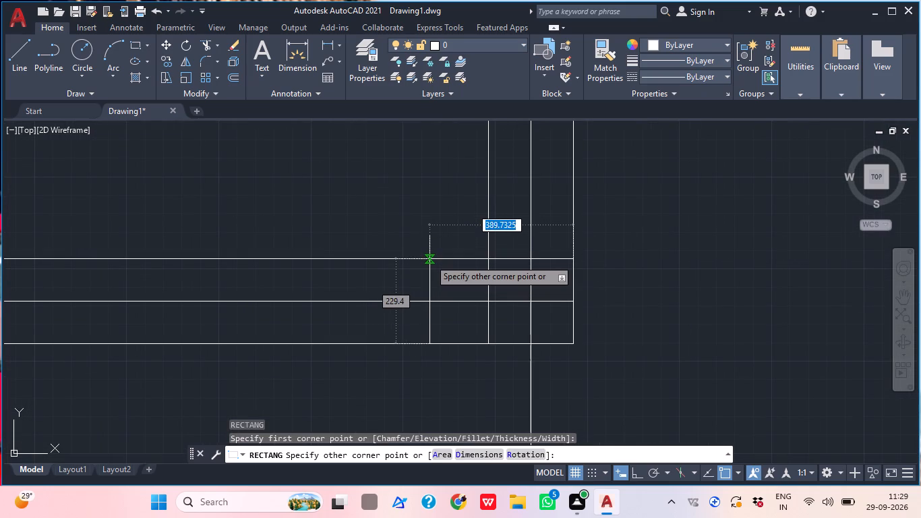
pyautogui.click(421, 258)
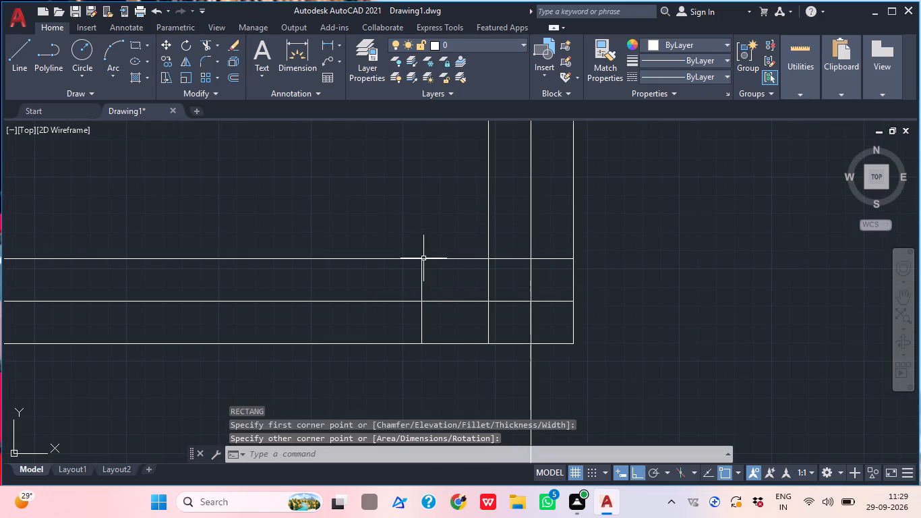
# Trim the horizontal centre line and the two inner vertical lines of the last vertical beam inside the new lower-right corner column.
pyautogui.scroll(1, 460, 301)
pyautogui.moveTo(460, 301); pyautogui.dragTo(458, 308, button='middle')
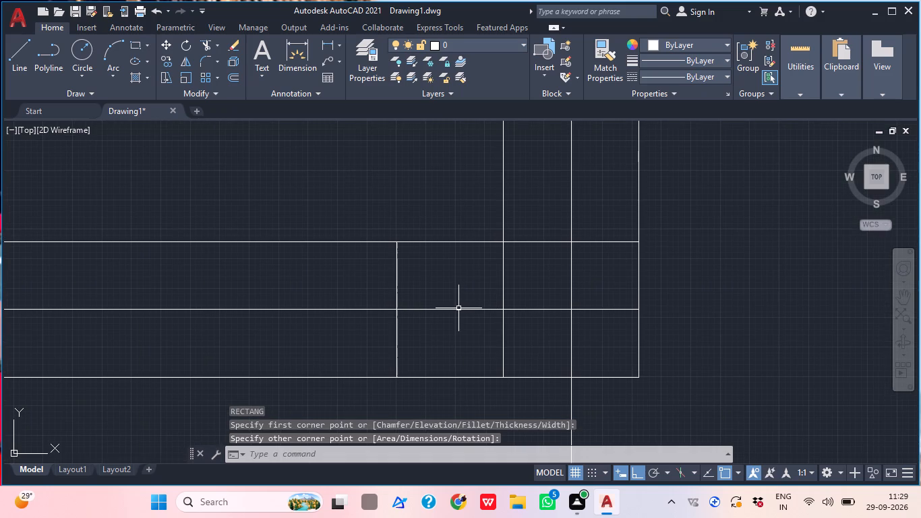
pyautogui.write('tr')
pyautogui.press('space')
pyautogui.click(461, 297)
pyautogui.click(587, 292)
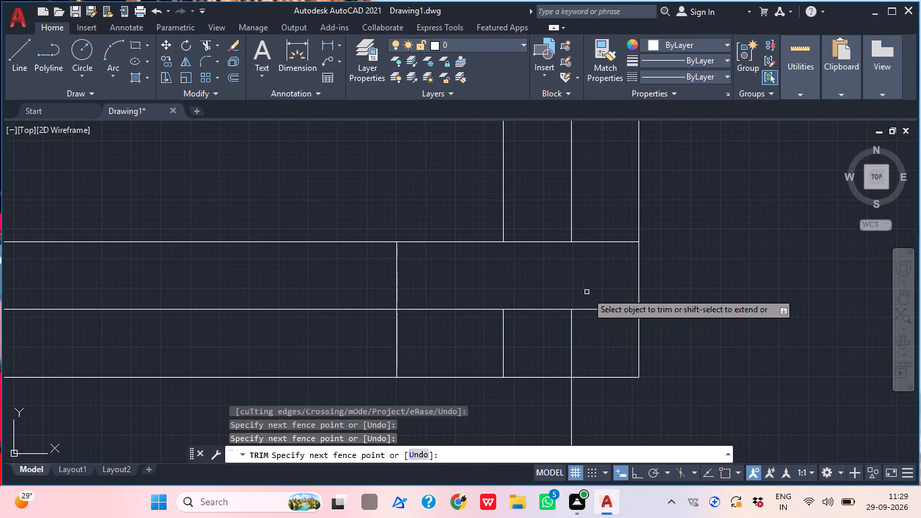
pyautogui.click(597, 326)
pyautogui.click(508, 326)
pyautogui.click(504, 326)
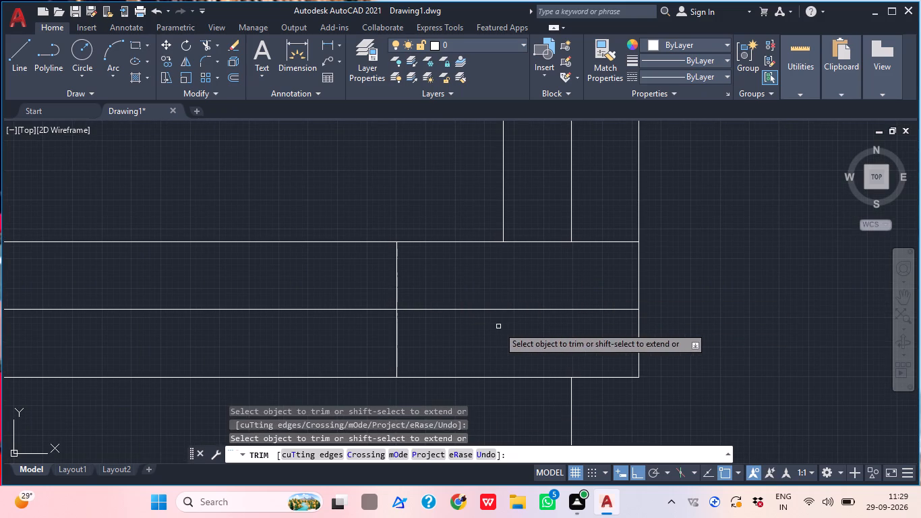
pyautogui.click(490, 325)
pyautogui.click(475, 300)
pyautogui.scroll(-5, 499, 299)
pyautogui.press('Escape')
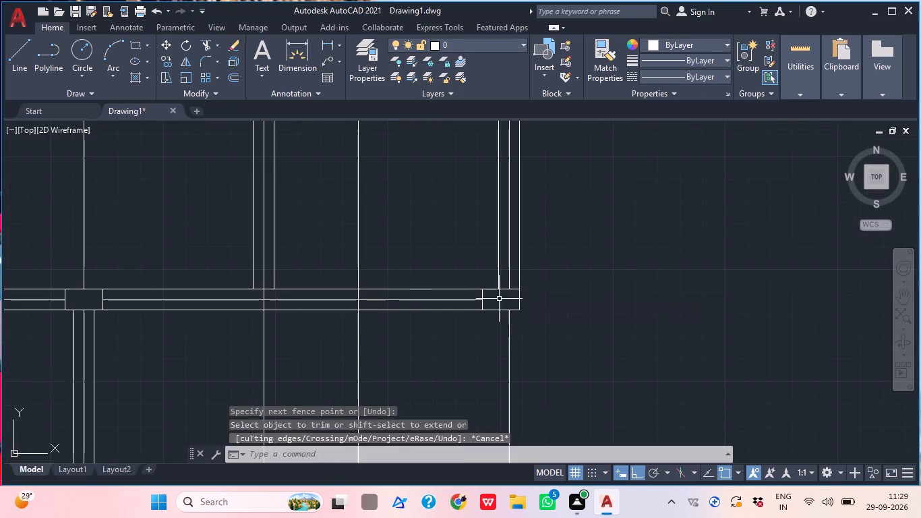
# Examine the plan, the column junctions along the lower horizontal beam and the grid lines below it.
pyautogui.scroll(-4, 499, 299)
pyautogui.moveTo(543, 299); pyautogui.dragTo(471, 353, button='middle')
pyautogui.scroll(1, 441, 345)
pyautogui.moveTo(442, 345); pyautogui.dragTo(502, 342, button='middle')
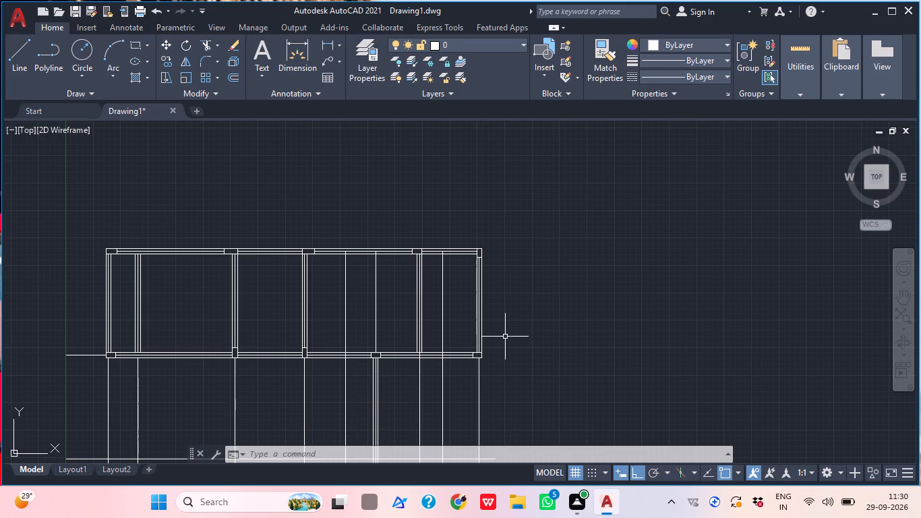
pyautogui.moveTo(434, 335); pyautogui.dragTo(535, 121, button='middle')
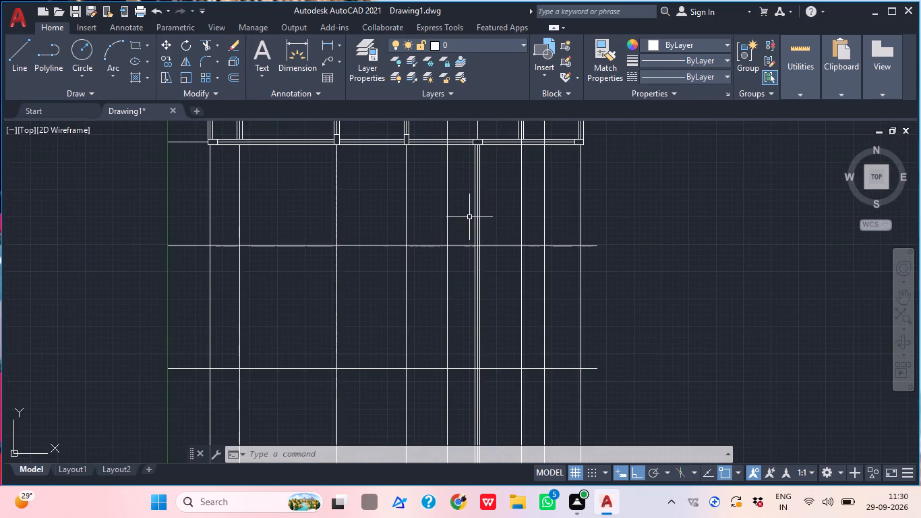
pyautogui.moveTo(469, 217); pyautogui.dragTo(467, 286, button='middle')
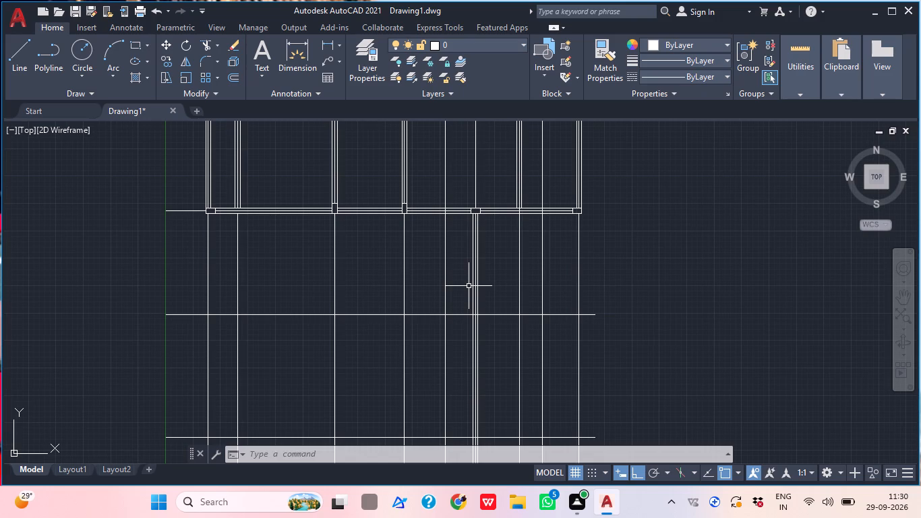
pyautogui.moveTo(400, 202); pyautogui.dragTo(393, 214, button='middle')
pyautogui.scroll(3, 393, 214)
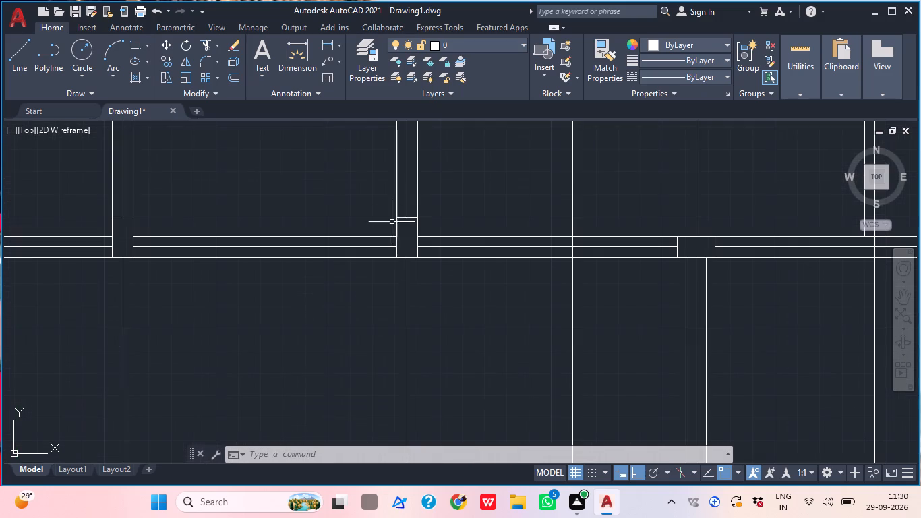
pyautogui.moveTo(463, 266); pyautogui.dragTo(417, 281, button='middle')
pyautogui.moveTo(560, 291); pyautogui.dragTo(544, 293, button='middle')
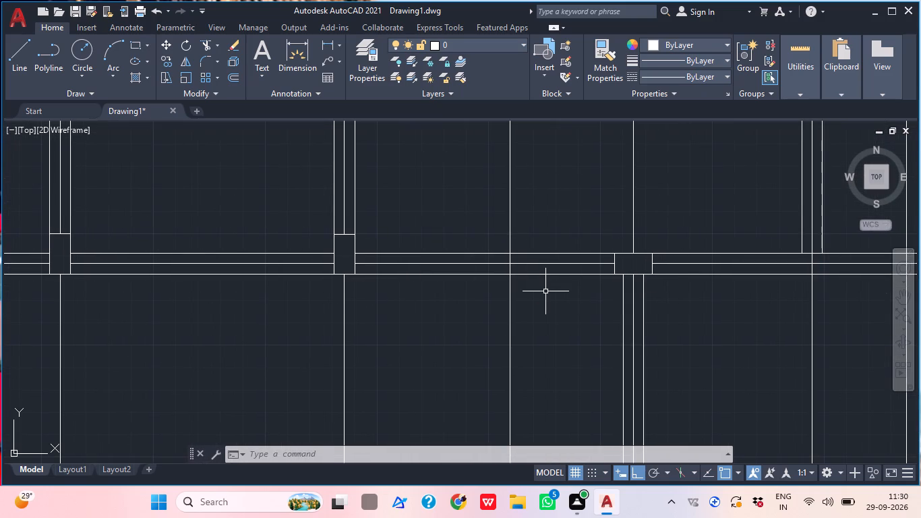
pyautogui.moveTo(545, 291); pyautogui.dragTo(454, 311, button='middle')
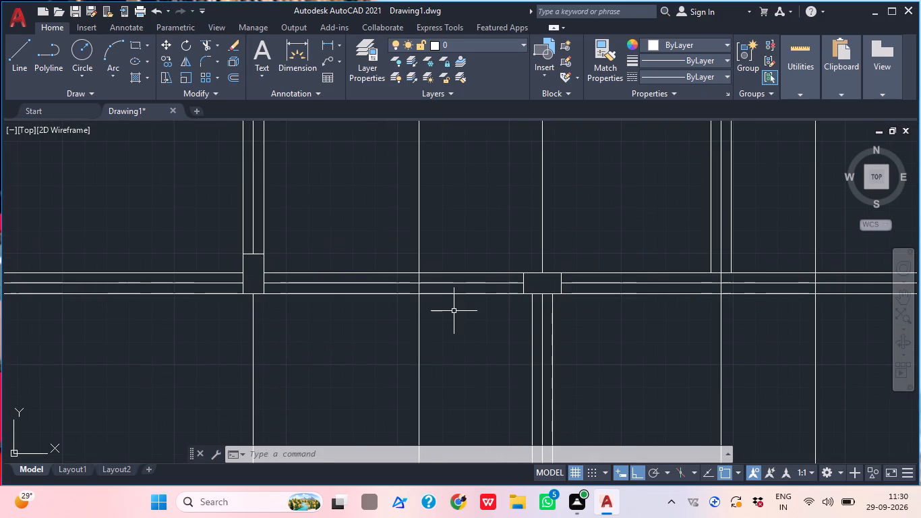
pyautogui.scroll(-2, 488, 273)
pyautogui.moveTo(535, 282); pyautogui.dragTo(473, 296, button='middle')
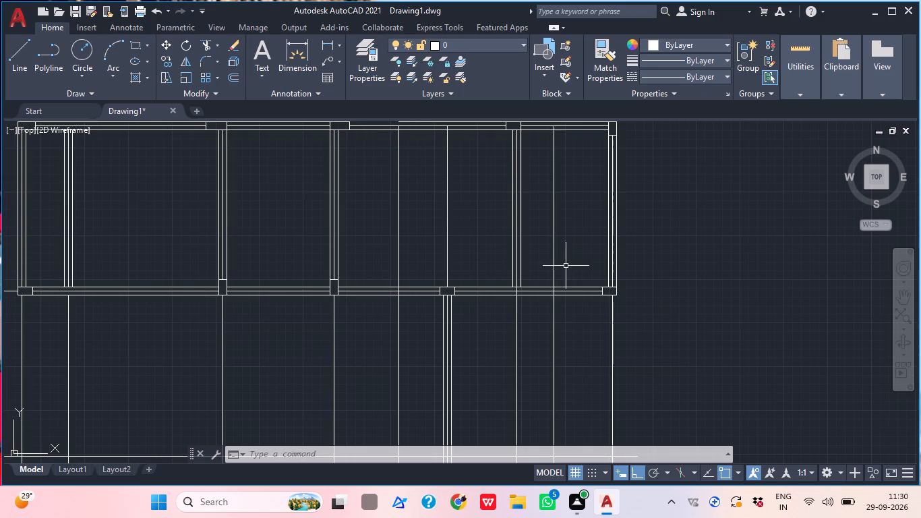
pyautogui.moveTo(559, 308); pyautogui.dragTo(552, 308, button='middle')
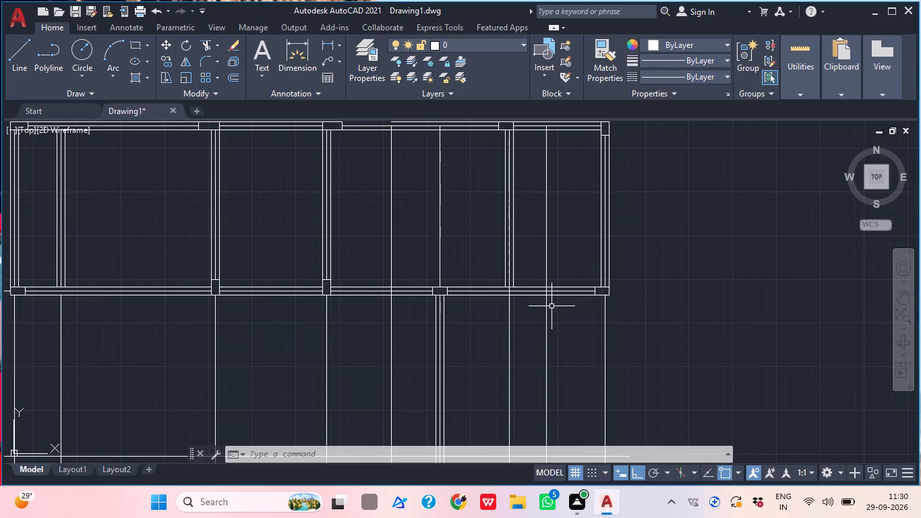
pyautogui.moveTo(543, 312); pyautogui.dragTo(514, 321, button='middle')
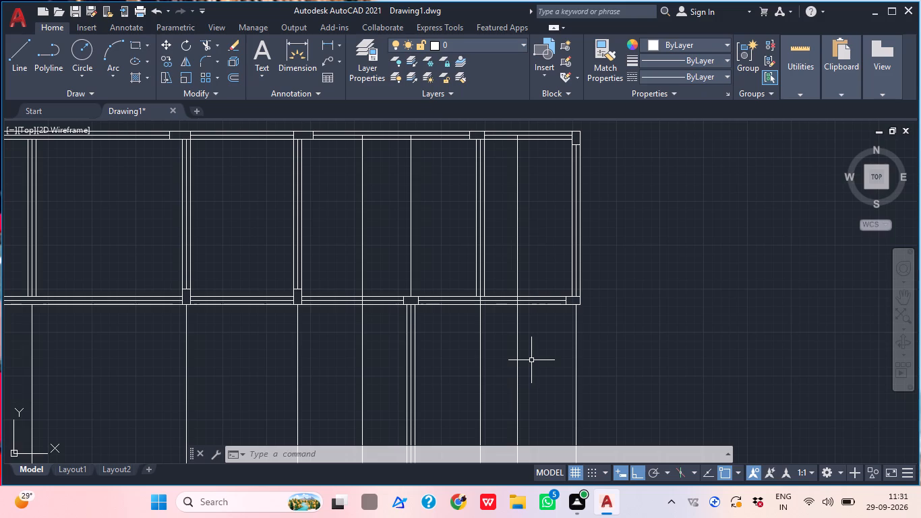
pyautogui.moveTo(481, 389); pyautogui.dragTo(486, 268, button='middle')
pyautogui.moveTo(511, 281); pyautogui.dragTo(500, 301, button='middle')
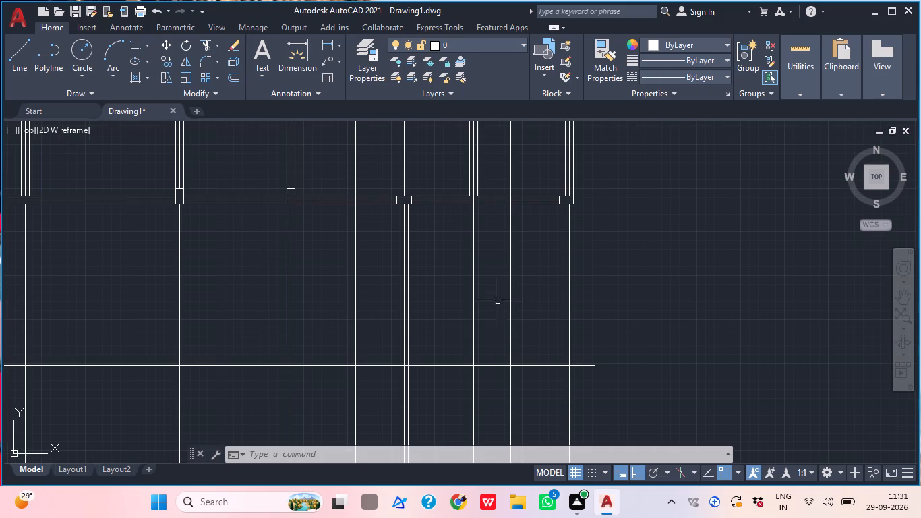
# Examine the grid lines below the lower horizontal beam and the vertical beam descending from it.
pyautogui.scroll(-1, 388, 314)
pyautogui.middleClick(386, 270)
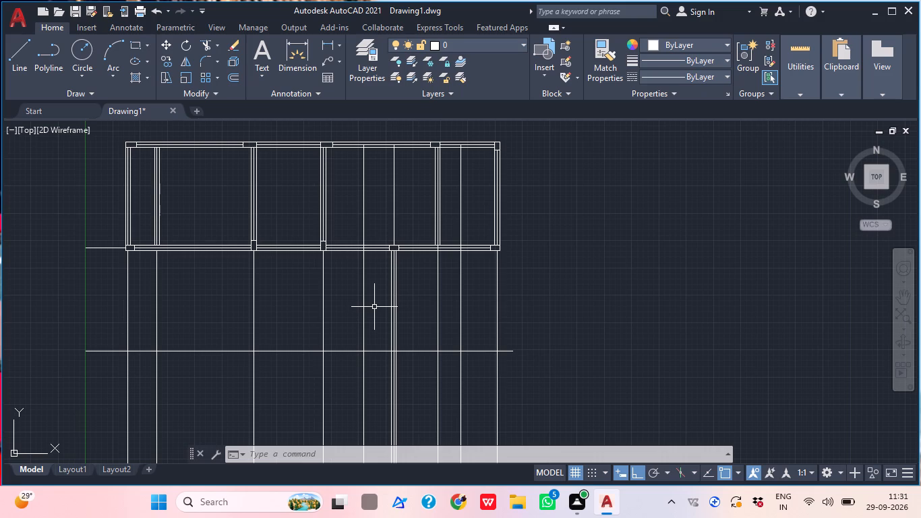
pyautogui.moveTo(374, 353); pyautogui.dragTo(326, 308, button='middle')
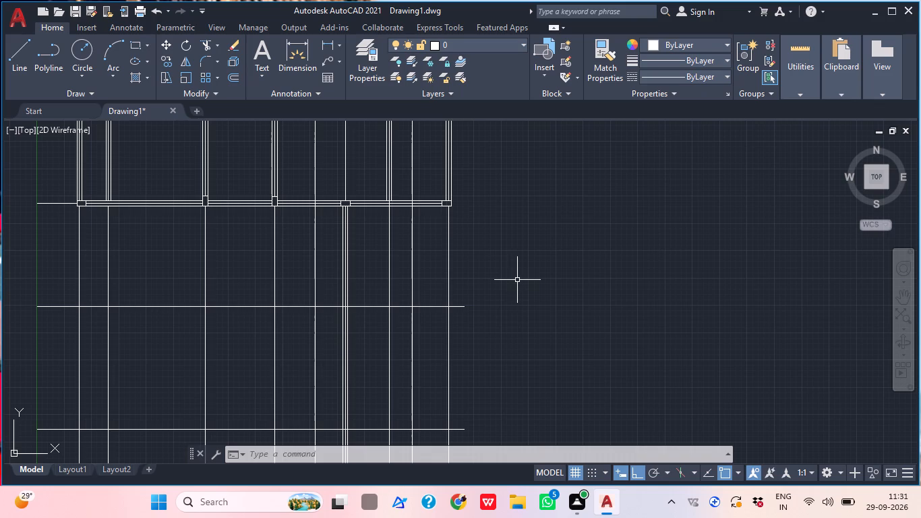
pyautogui.moveTo(318, 251); pyautogui.dragTo(314, 269, button='middle')
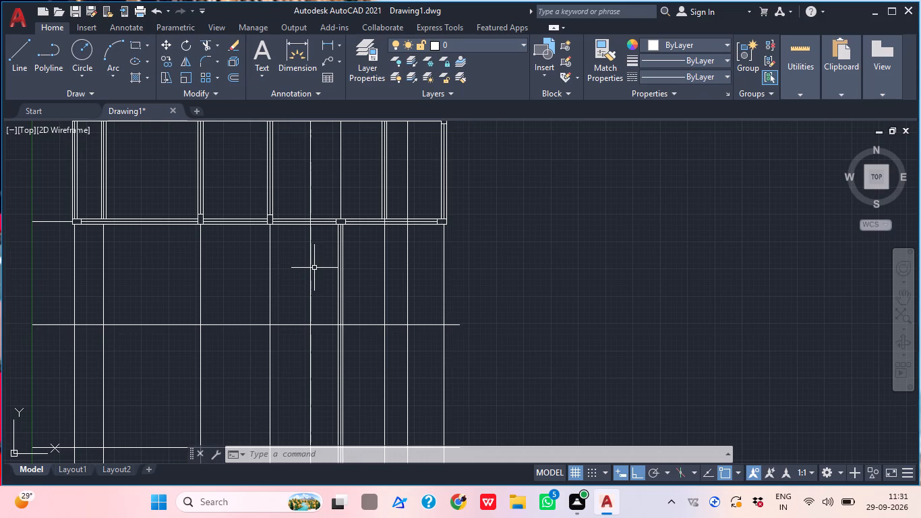
pyautogui.moveTo(272, 296); pyautogui.dragTo(277, 310, button='middle')
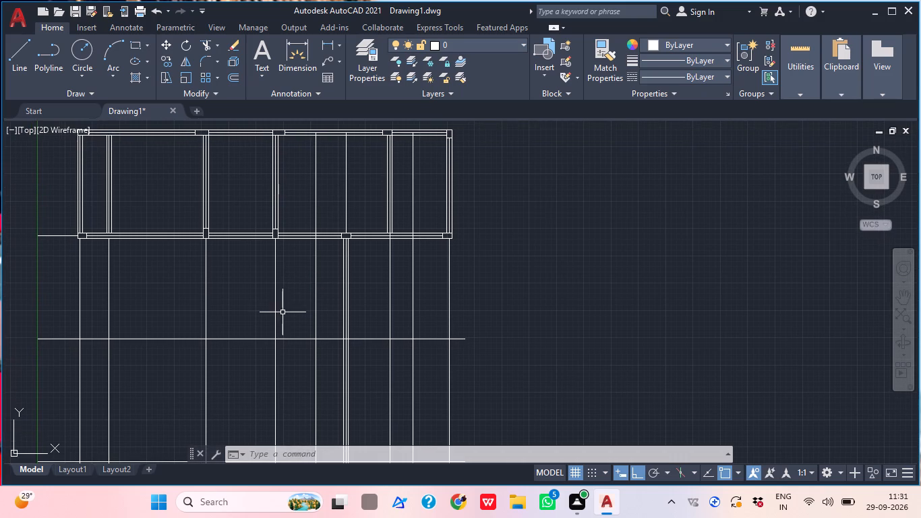
pyautogui.moveTo(325, 285); pyautogui.dragTo(382, 289, button='middle')
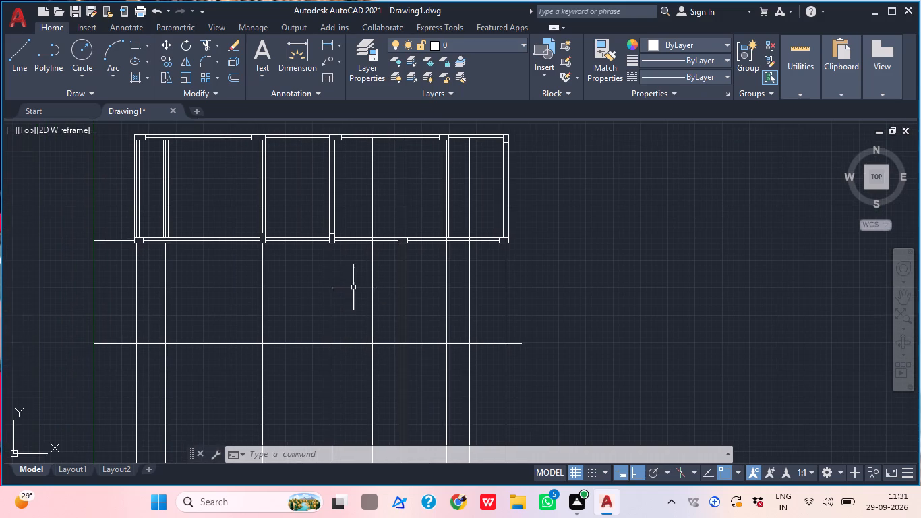
pyautogui.moveTo(227, 306); pyautogui.dragTo(246, 293, button='middle')
pyautogui.scroll(-2, 272, 276)
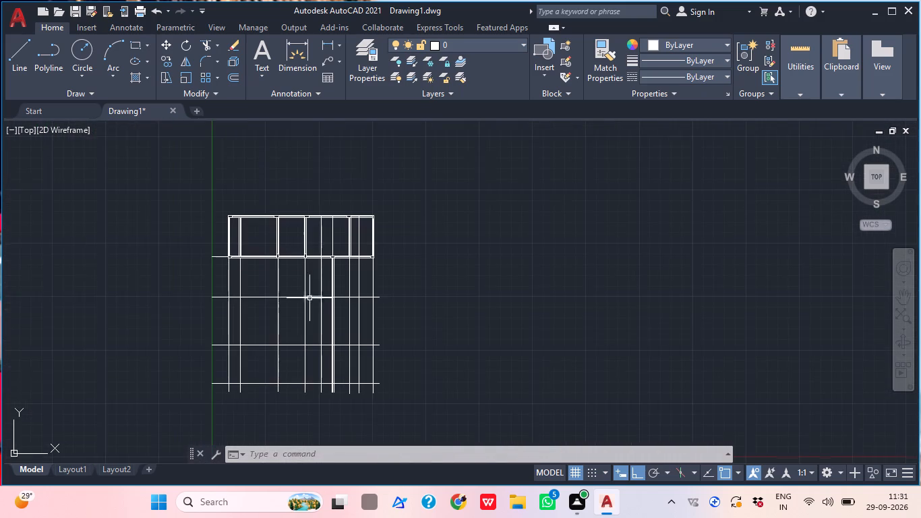
pyautogui.moveTo(309, 298); pyautogui.dragTo(314, 254, button='middle')
pyautogui.scroll(1, 357, 235)
pyautogui.moveTo(357, 235); pyautogui.dragTo(347, 243, button='middle')
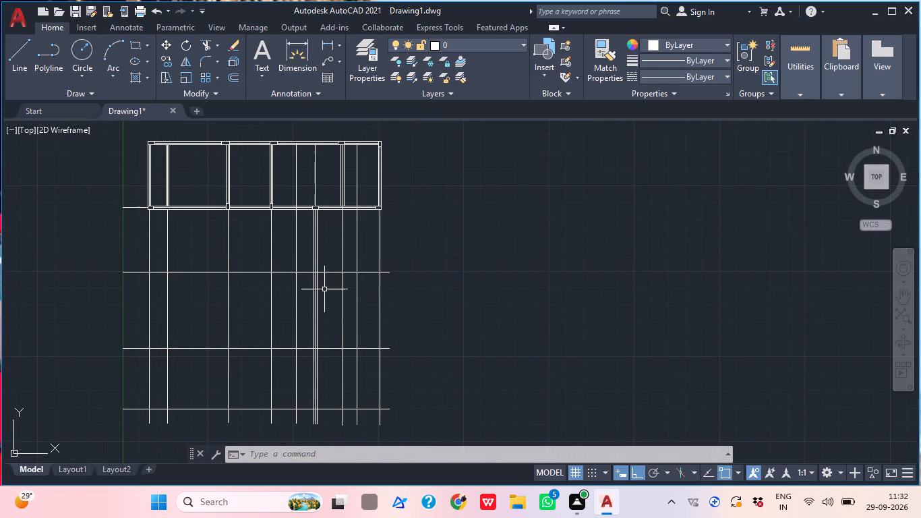
# Offset the first horizontal grid line below the framed bay by 115 on both sides, along both segments east of the vertical beam.
pyautogui.write('o')
pyautogui.press('space')
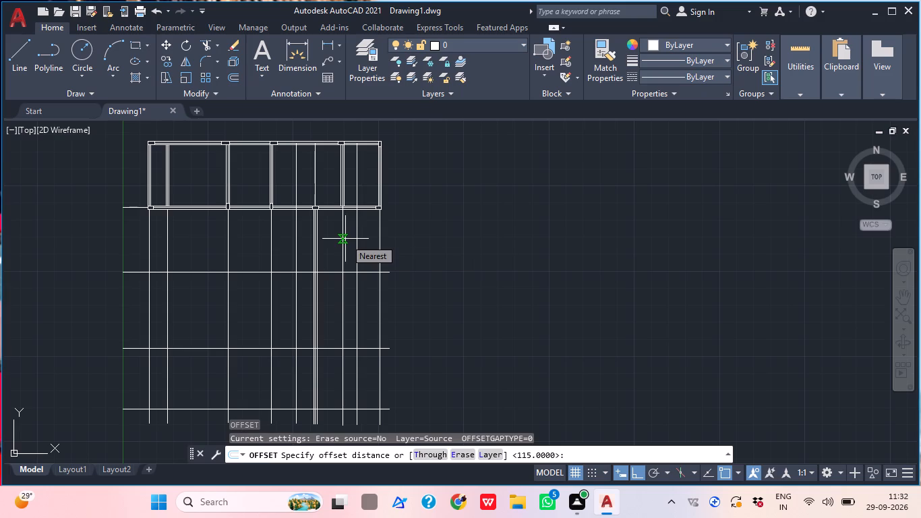
pyautogui.press('Return')
pyautogui.scroll(2, 333, 275)
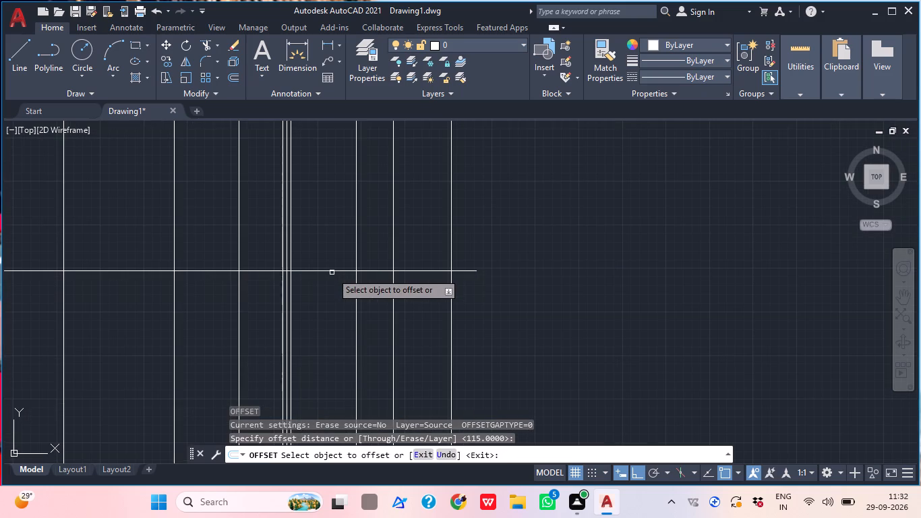
pyautogui.click(332, 271)
pyautogui.click(324, 252)
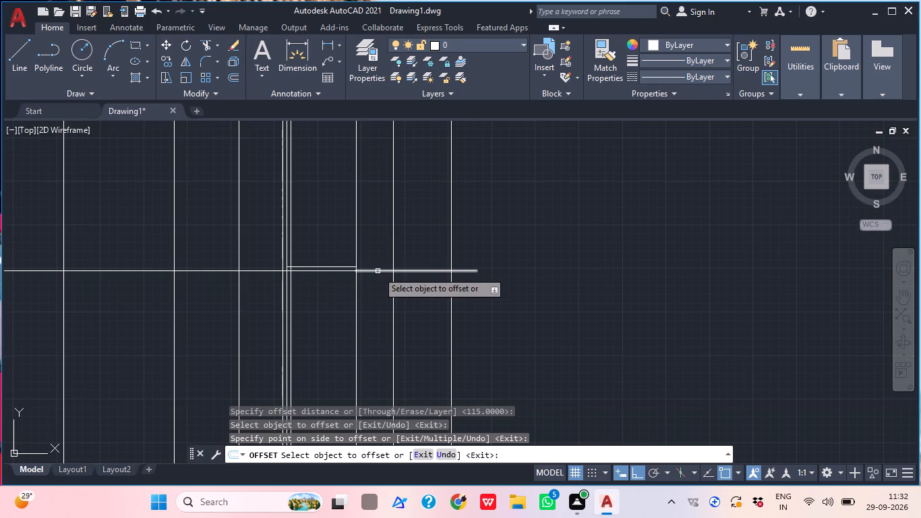
pyautogui.click(378, 271)
pyautogui.click(376, 254)
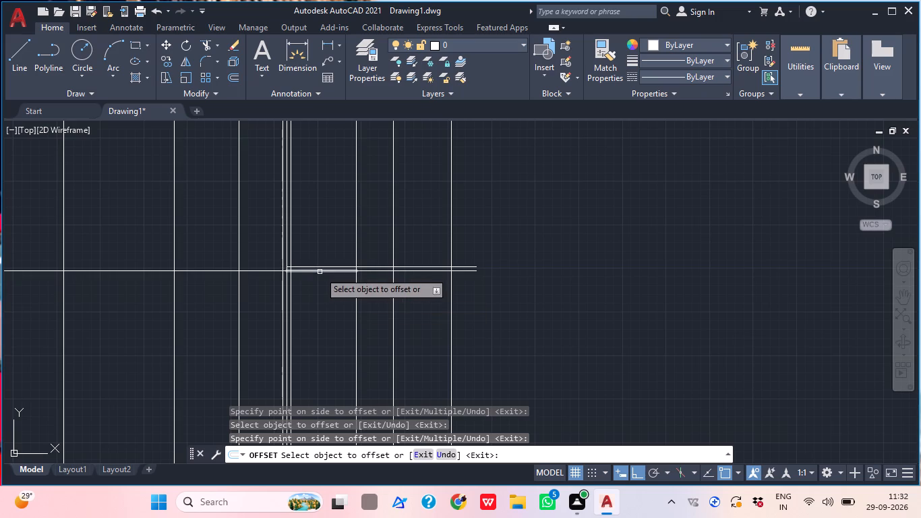
pyautogui.click(320, 272)
pyautogui.click(322, 295)
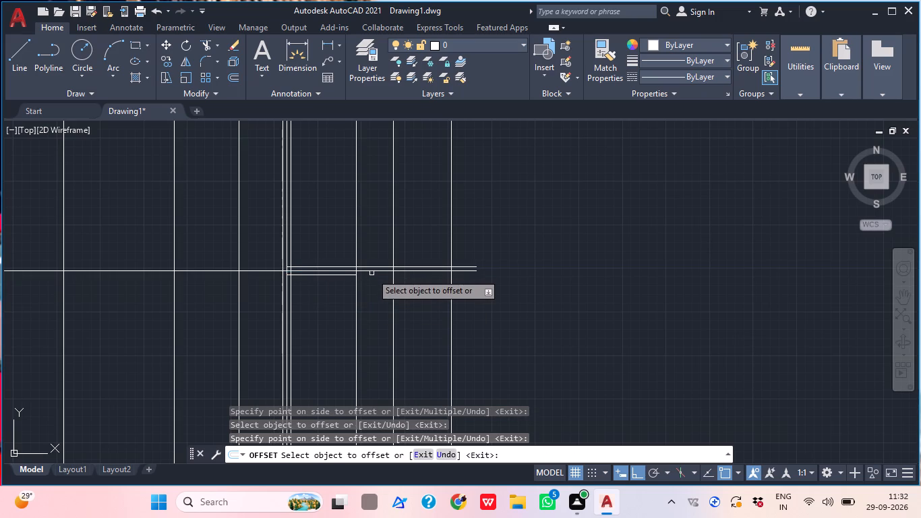
pyautogui.click(372, 273)
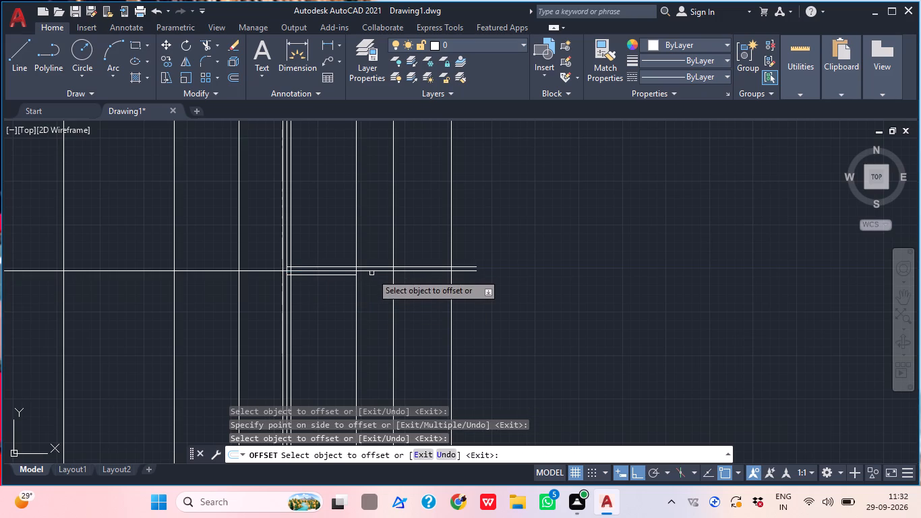
pyautogui.click(374, 270)
pyautogui.click(375, 296)
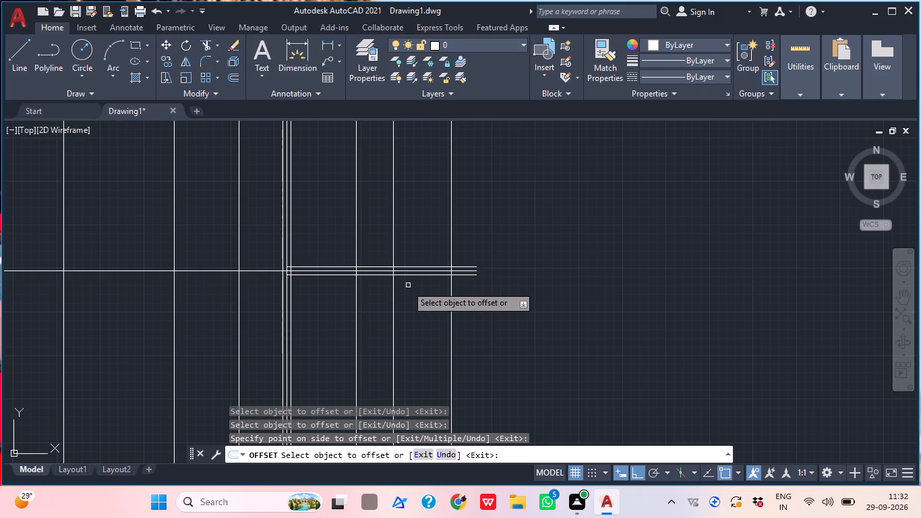
# Offset the second-last vertical grid line by 115 on both sides.
pyautogui.scroll(1, 407, 285)
pyautogui.click(385, 311)
pyautogui.click(339, 314)
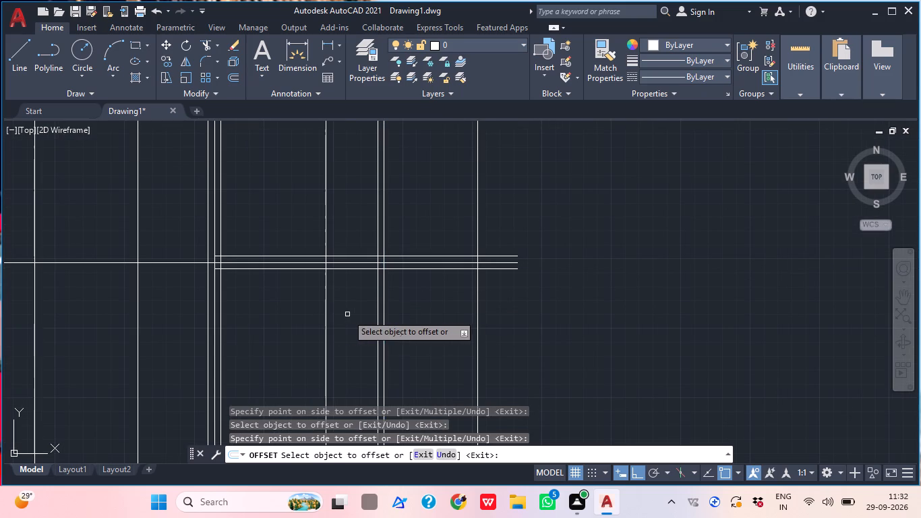
pyautogui.click(384, 312)
pyautogui.click(403, 319)
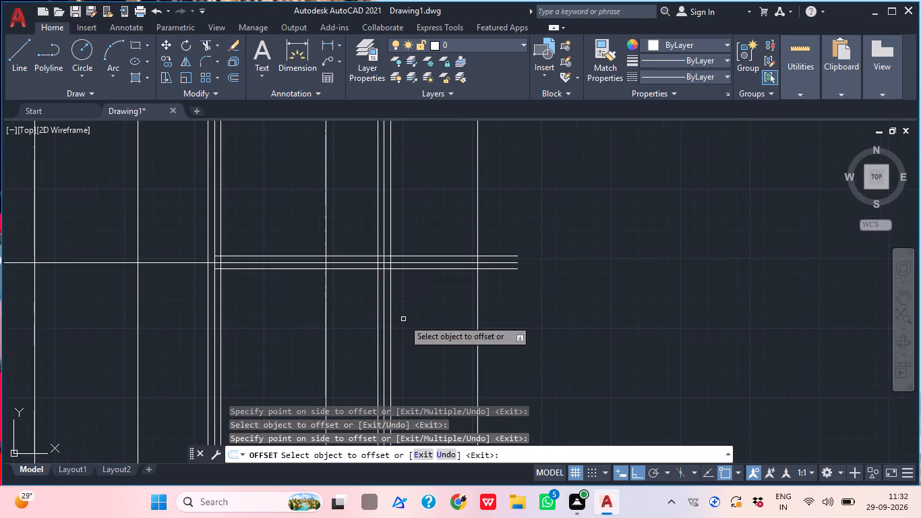
# Offset the second horizontal grid line below the framed bay by 115 on both sides, along both segments east of the vertical beam.
pyautogui.scroll(-2, 403, 319)
pyautogui.moveTo(403, 319); pyautogui.dragTo(400, 254, button='middle')
pyautogui.scroll(3, 357, 351)
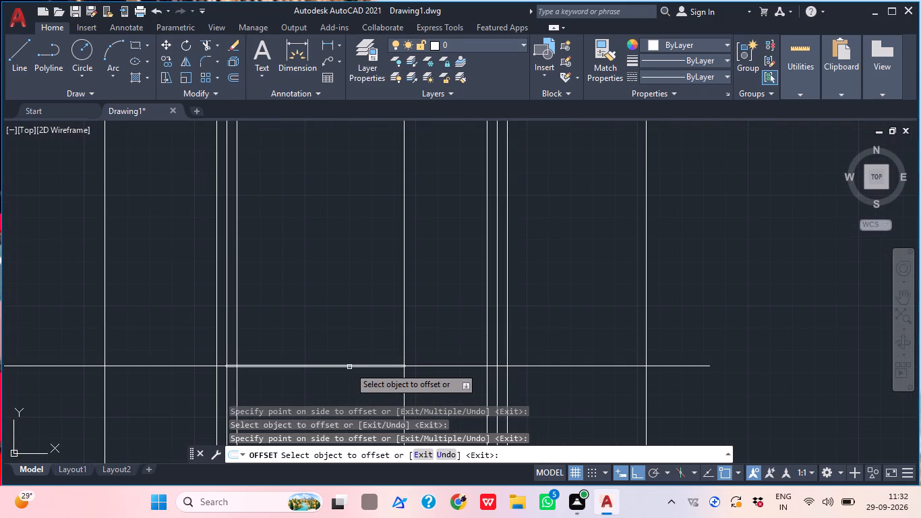
pyautogui.click(351, 365)
pyautogui.click(347, 334)
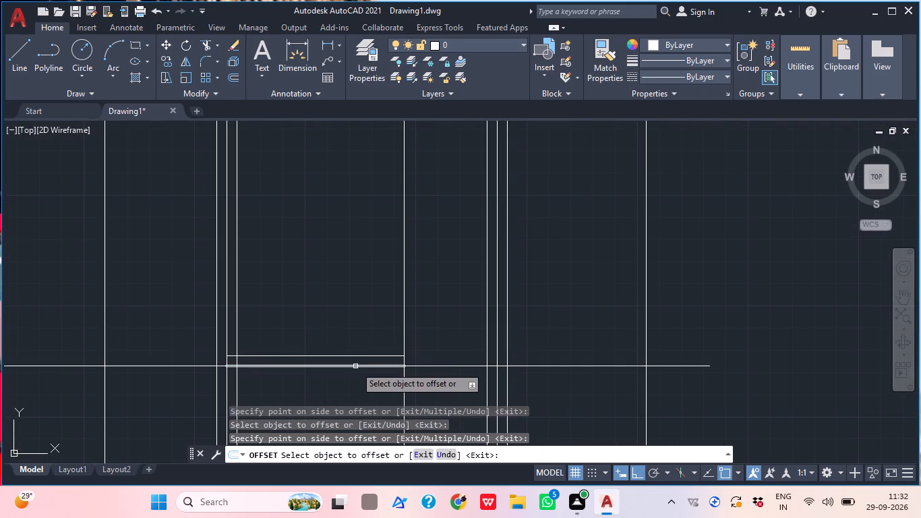
pyautogui.click(355, 366)
pyautogui.click(353, 382)
pyautogui.click(430, 366)
pyautogui.click(418, 348)
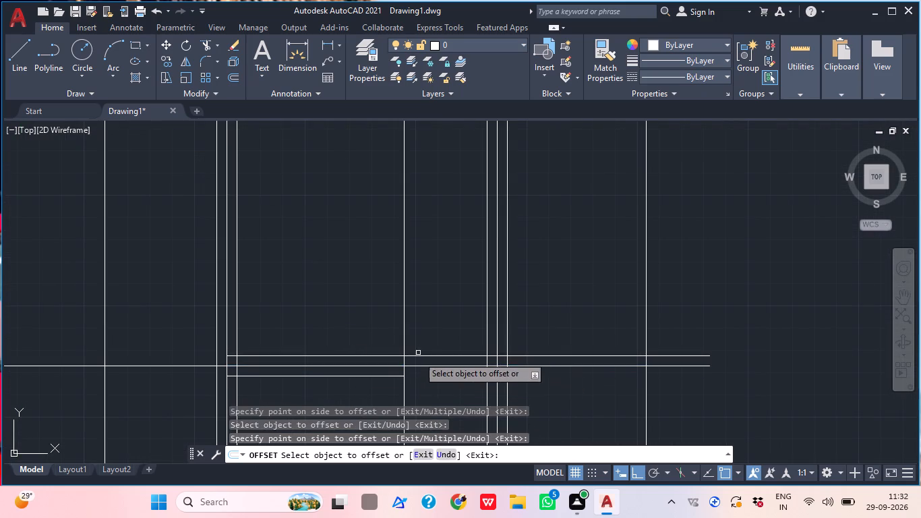
pyautogui.moveTo(421, 365); pyautogui.dragTo(421, 382)
pyautogui.doubleClick(421, 382)
pyautogui.moveTo(448, 328); pyautogui.dragTo(427, 339, button='middle')
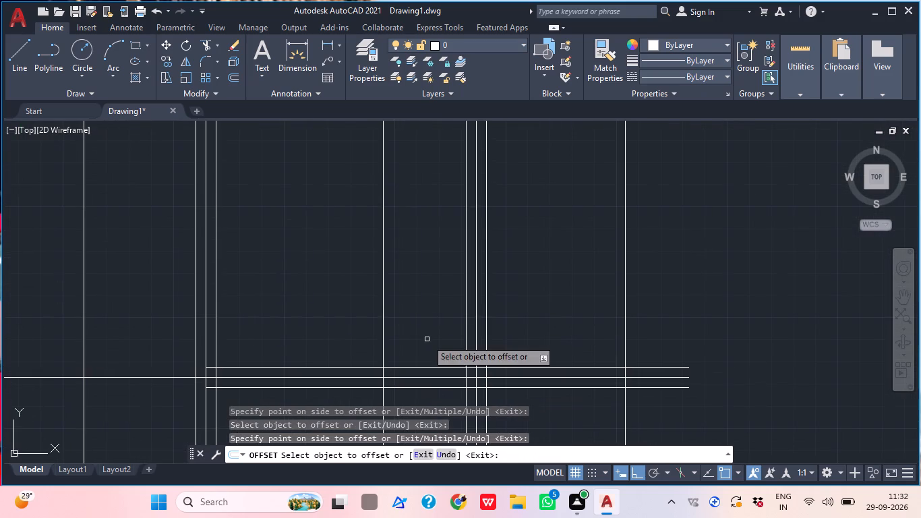
pyautogui.press('Escape')
# Trim the lower new horizontal beam's two edge lines between the new vertical beam and the last vertical grid line.
pyautogui.write('tr')
pyautogui.press('space')
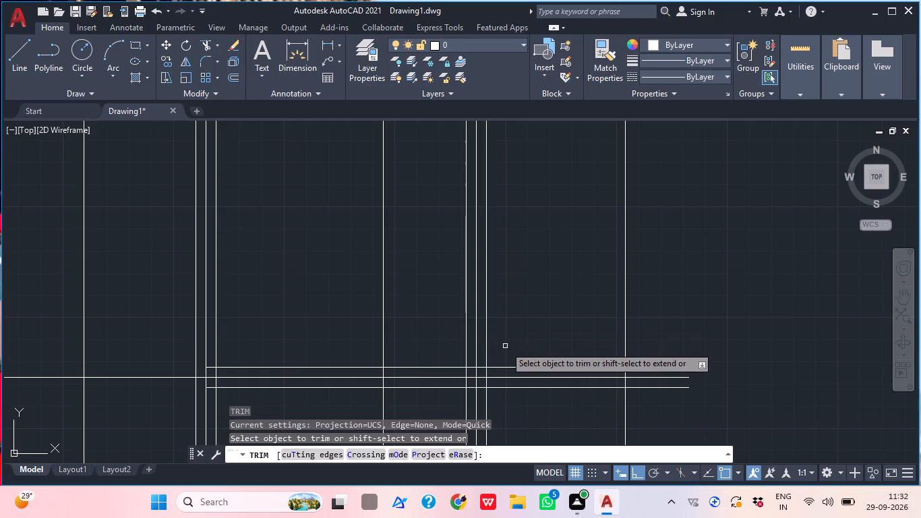
pyautogui.click(504, 366)
pyautogui.click(502, 388)
pyautogui.scroll(-3, 505, 359)
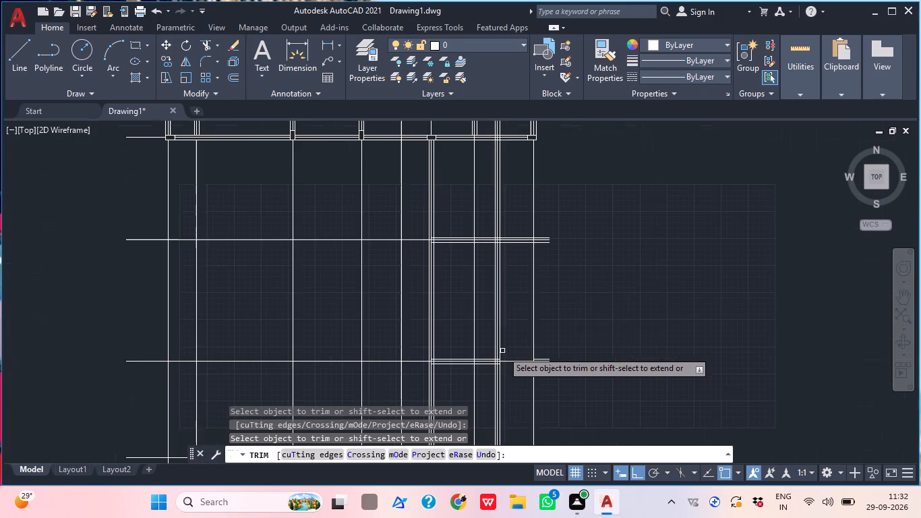
# Trim the new vertical beam's two edge lines between the upper new horizontal beam's top edge and centre line.
pyautogui.moveTo(488, 260); pyautogui.dragTo(483, 341, button='middle')
pyautogui.scroll(3, 502, 302)
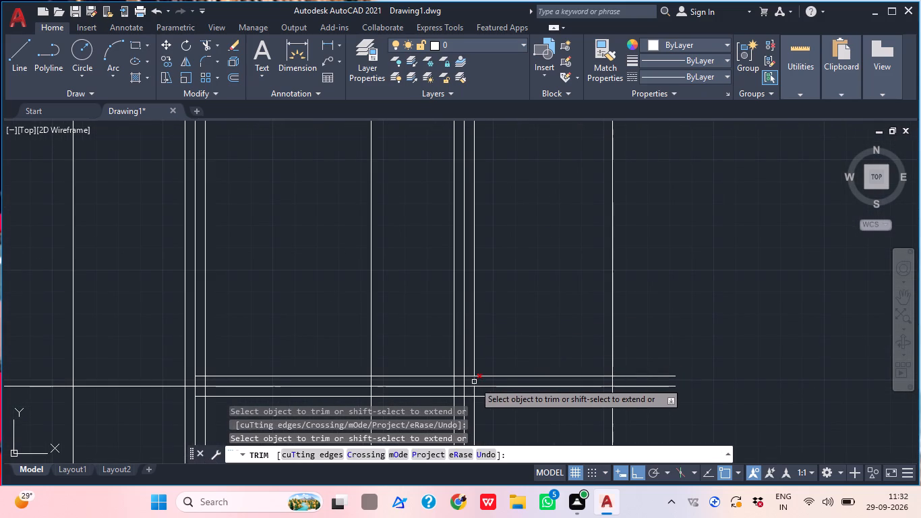
pyautogui.click(474, 382)
pyautogui.click(453, 382)
pyautogui.press('Escape')
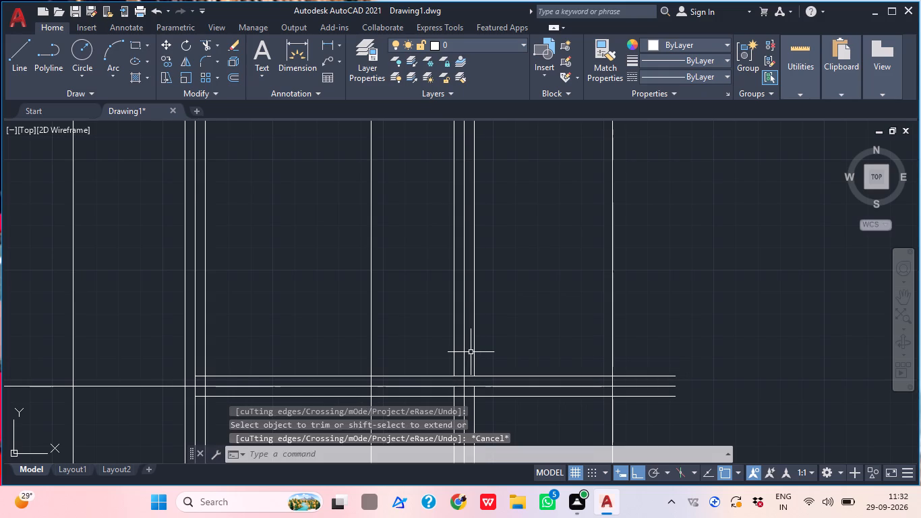
# Delete the new vertical beam's two edge lines above the upper new horizontal beam.
pyautogui.click(471, 352)
pyautogui.click(481, 339)
pyautogui.click(469, 345)
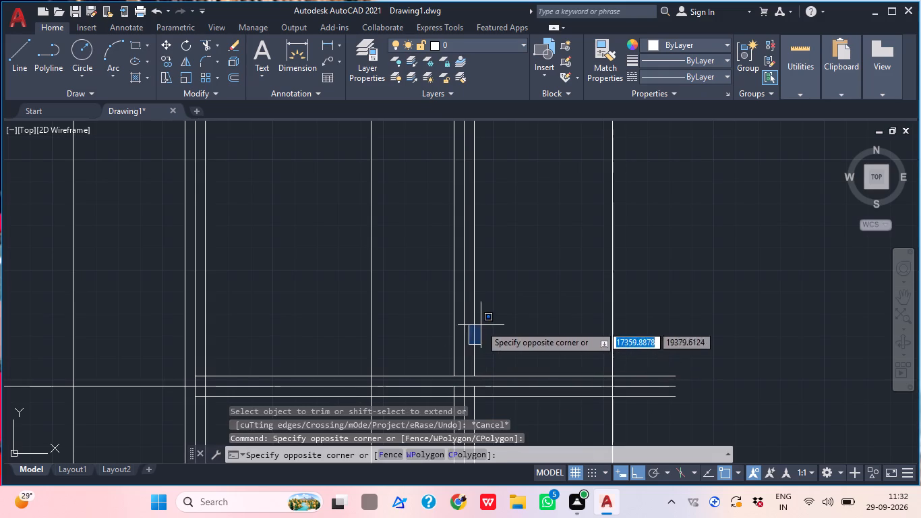
pyautogui.click(481, 325)
pyautogui.click(477, 345)
pyautogui.click(470, 331)
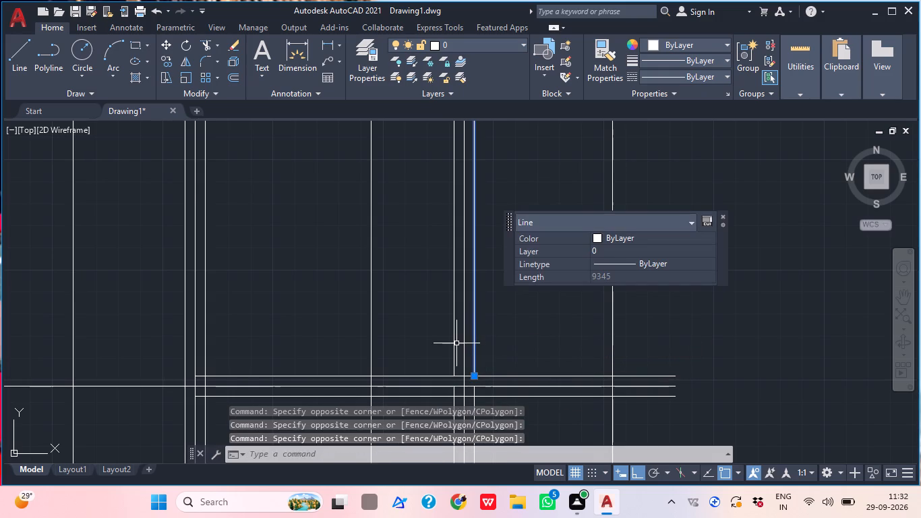
pyautogui.click(456, 343)
pyautogui.click(443, 337)
pyautogui.scroll(-4, 482, 328)
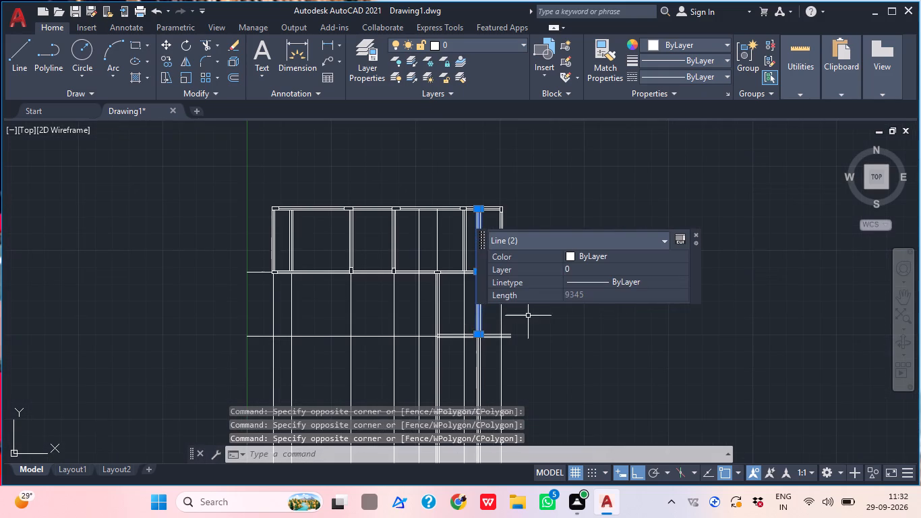
pyautogui.press('Delete')
# Examine the new beams and their junctions with the vertical beams in the lower part of the plan.
pyautogui.moveTo(480, 316); pyautogui.dragTo(341, 97, button='middle')
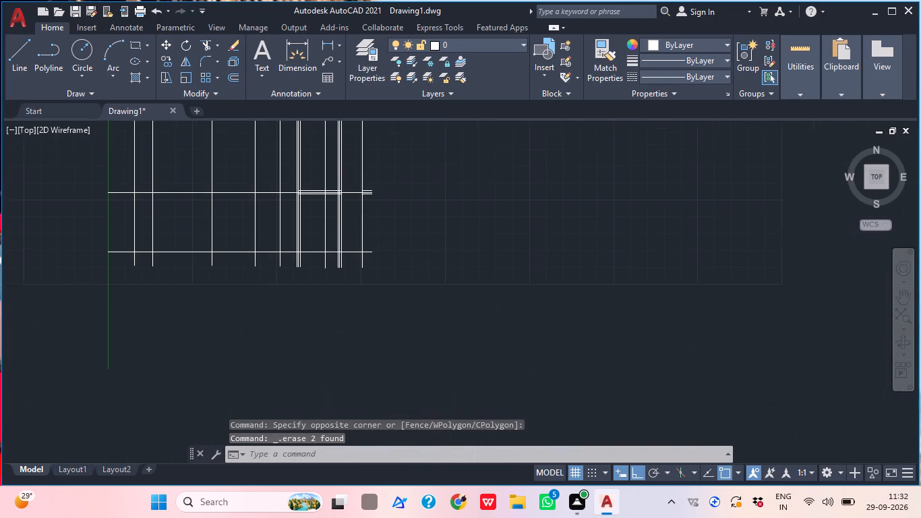
pyautogui.moveTo(341, 97); pyautogui.dragTo(341, 95, button='middle')
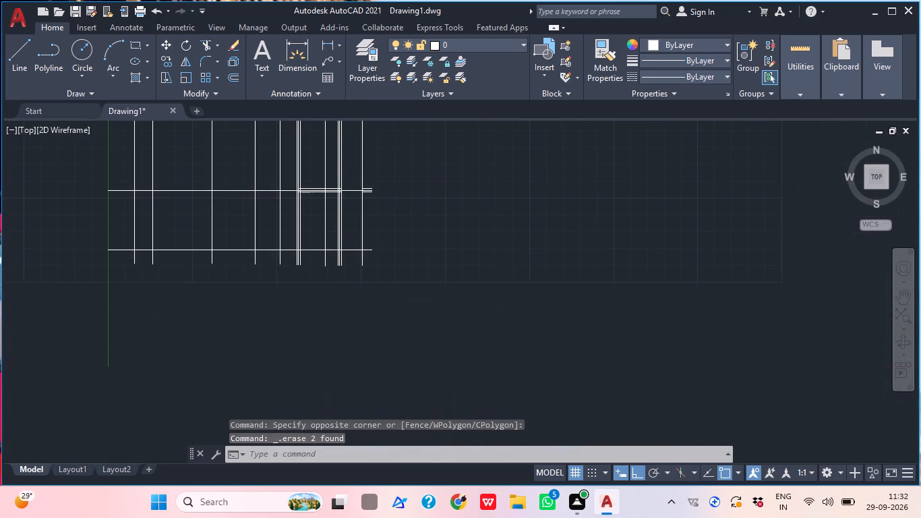
pyautogui.moveTo(345, 202); pyautogui.dragTo(350, 294, button='middle')
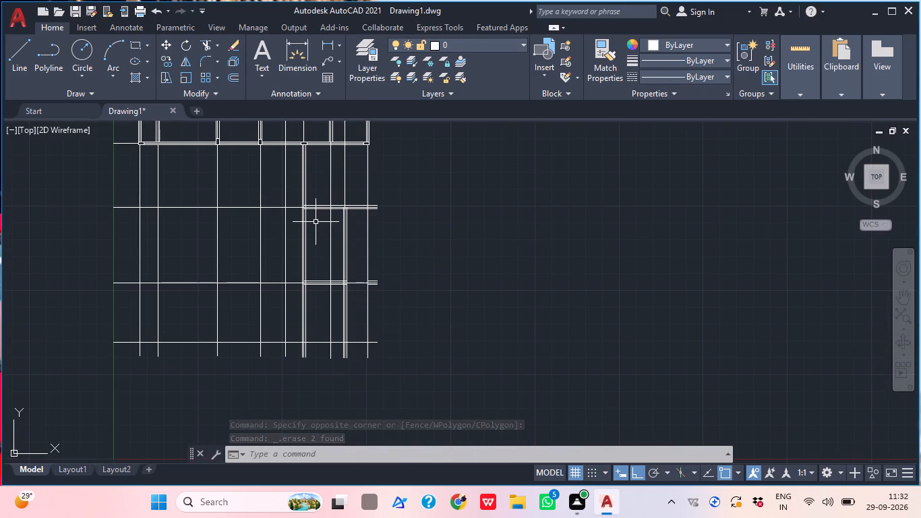
pyautogui.scroll(-1, 312, 170)
pyautogui.scroll(1, 312, 170)
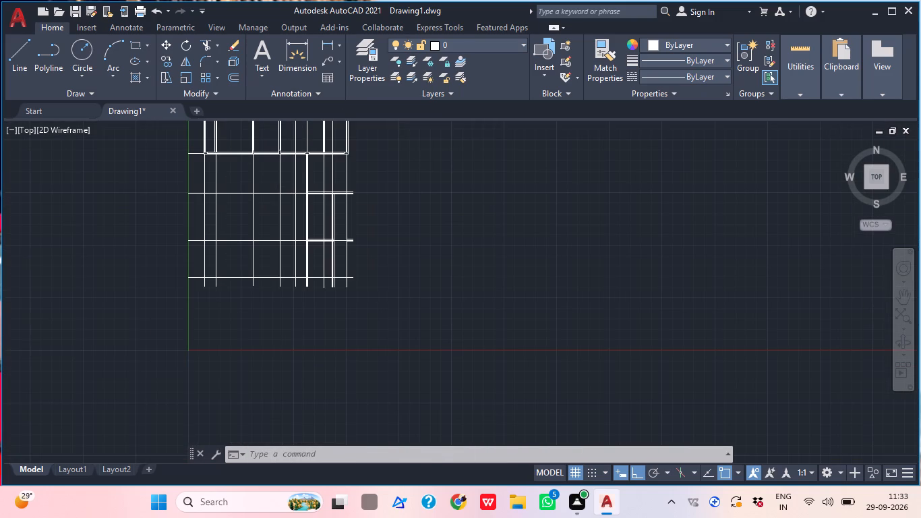
pyautogui.moveTo(330, 206); pyautogui.dragTo(335, 229, button='middle')
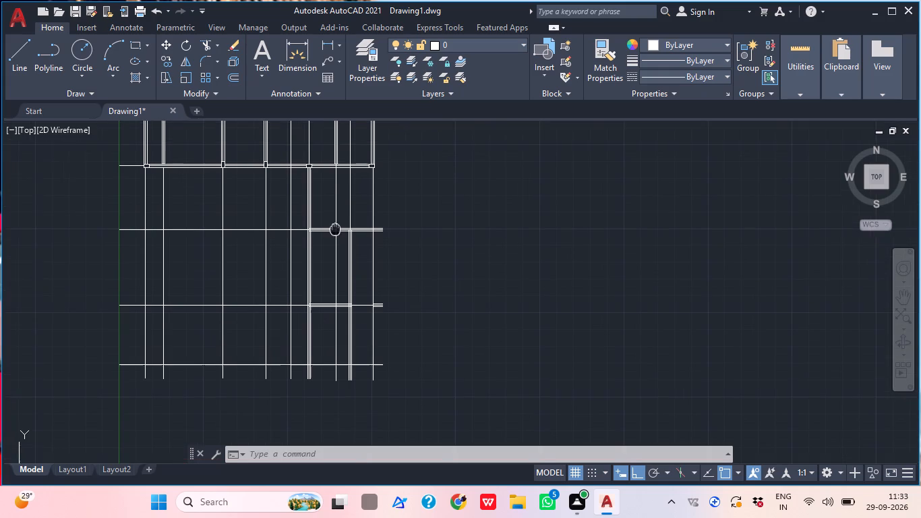
pyautogui.moveTo(335, 229); pyautogui.dragTo(336, 231, button='middle')
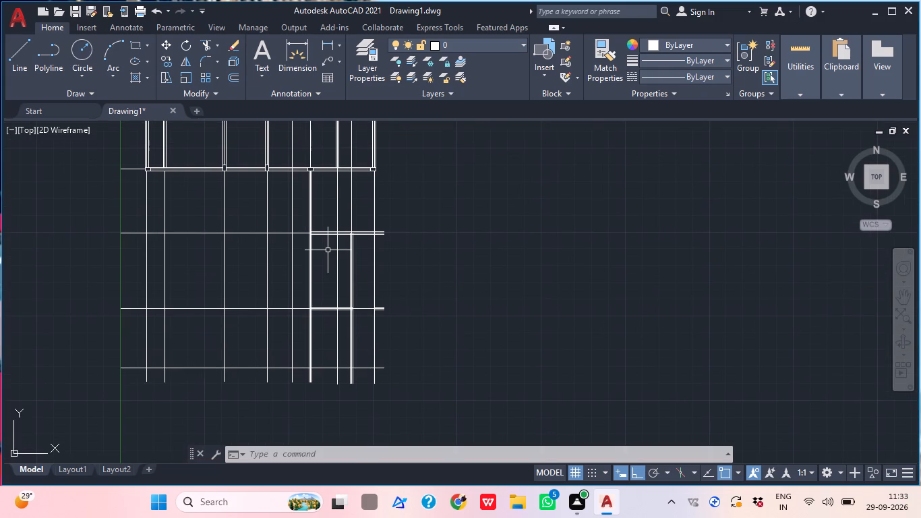
pyautogui.scroll(4, 301, 238)
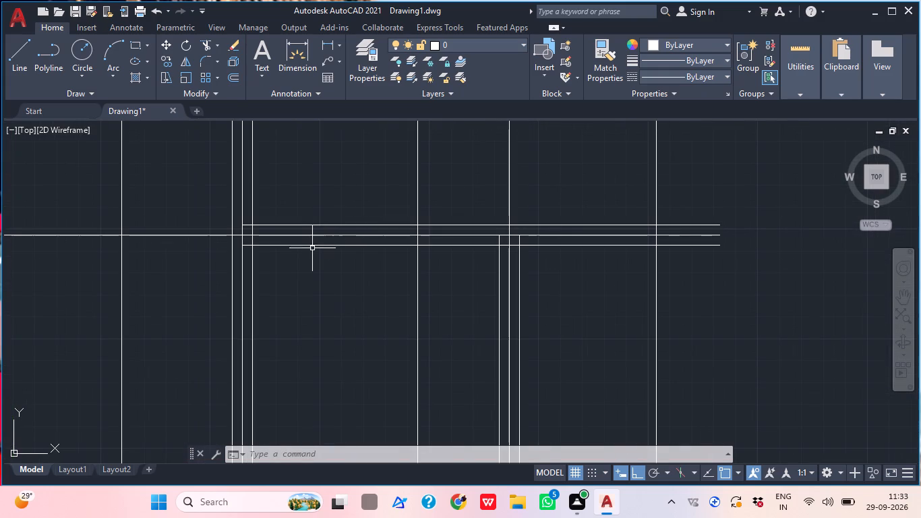
# Offset the upper new horizontal beam's centre-line segment, from the adjacent vertical grid line on its left to the beam's start, 115 to both sides.
pyautogui.moveTo(312, 255); pyautogui.dragTo(330, 256, button='middle')
pyautogui.press('space')
pyautogui.press('Escape')
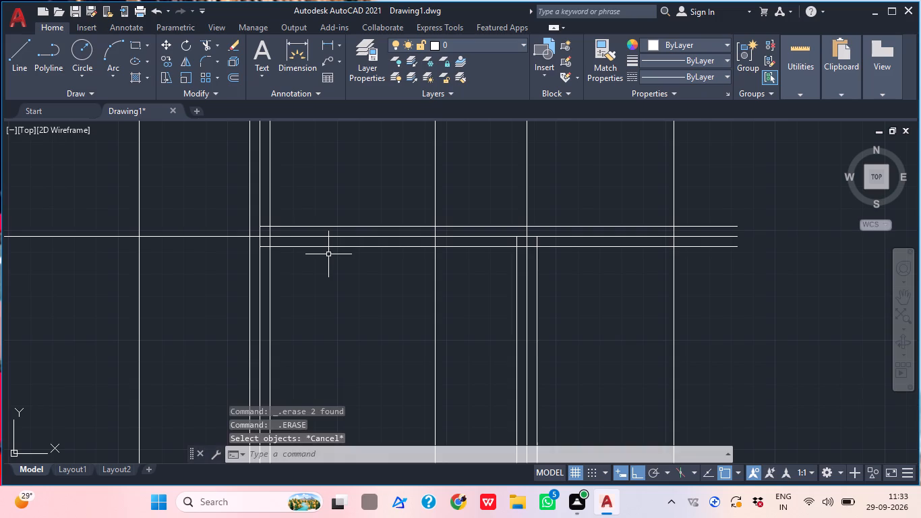
pyautogui.press('o')
pyautogui.press('space')
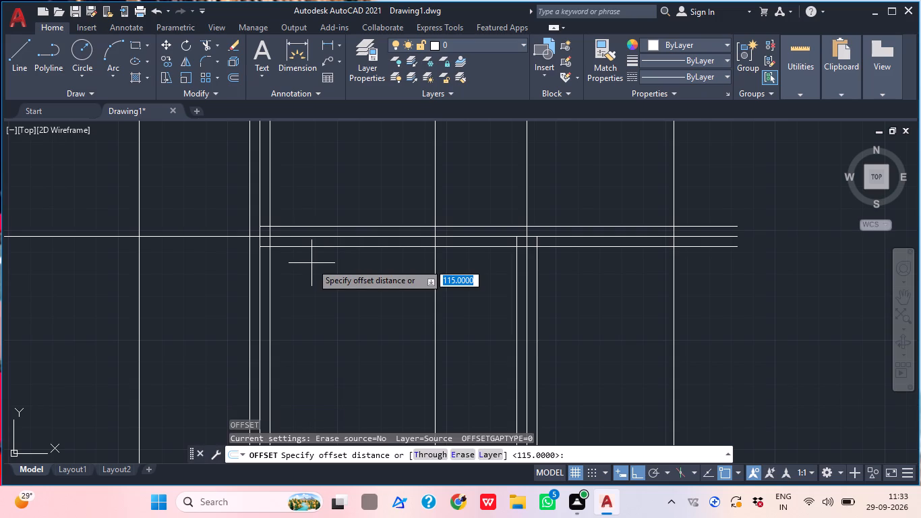
pyautogui.press('Return')
pyautogui.scroll(-1, 262, 270)
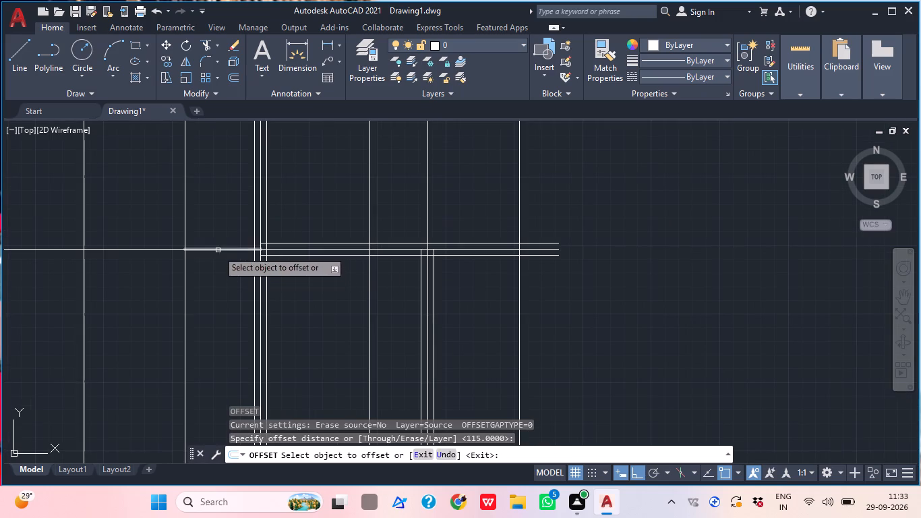
pyautogui.click(220, 250)
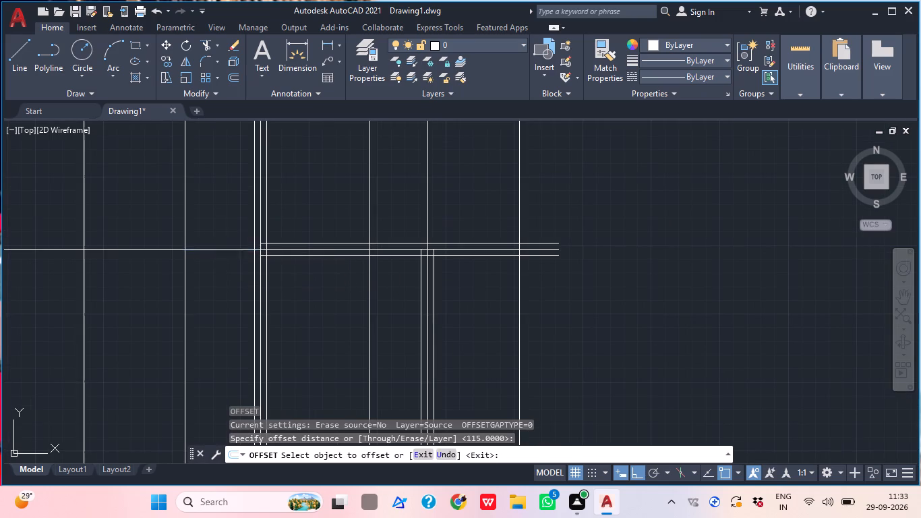
pyautogui.click(219, 241)
pyautogui.click(227, 251)
pyautogui.click(231, 268)
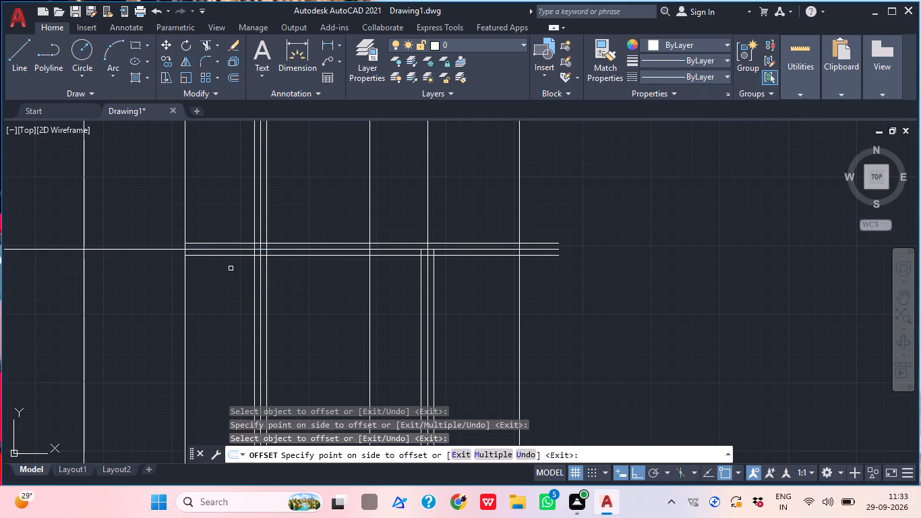
# Offset the vertical grid line at the upper horizontal beam's new left end 115 to both sides.
pyautogui.click(185, 279)
pyautogui.click(202, 289)
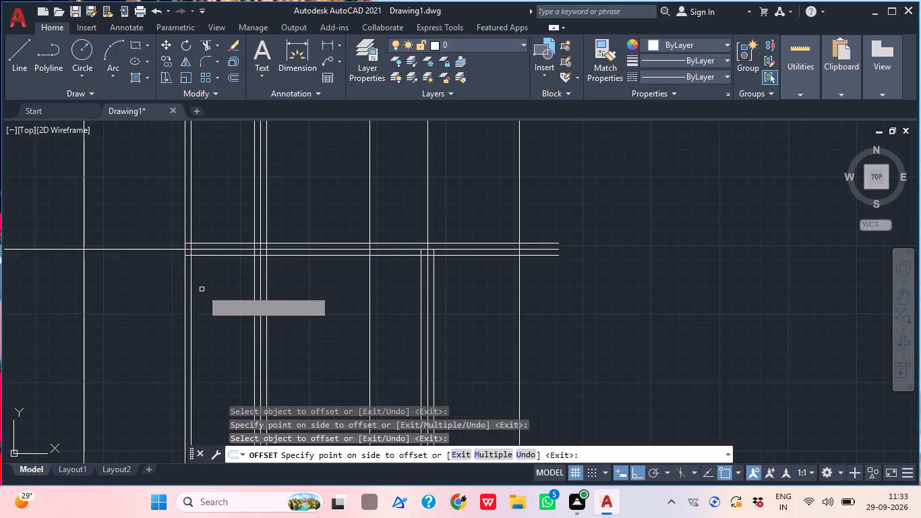
pyautogui.click(186, 284)
pyautogui.click(169, 279)
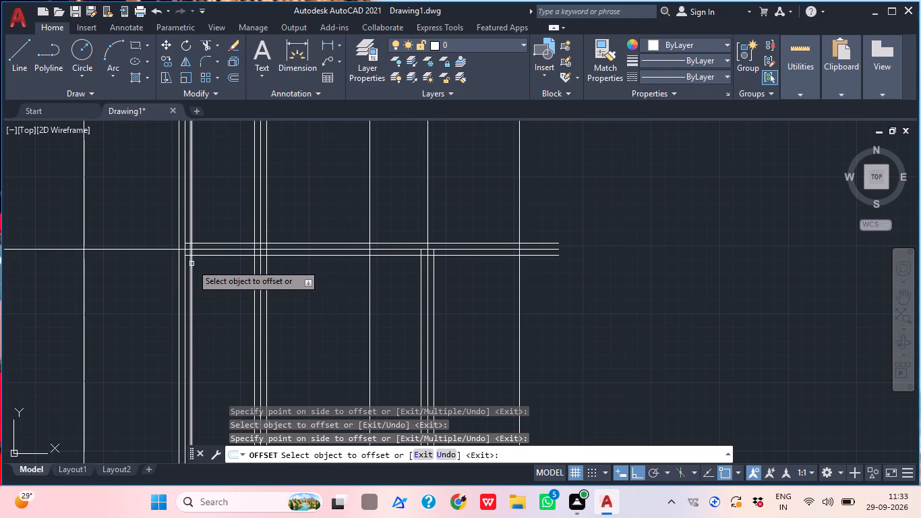
pyautogui.press('Escape')
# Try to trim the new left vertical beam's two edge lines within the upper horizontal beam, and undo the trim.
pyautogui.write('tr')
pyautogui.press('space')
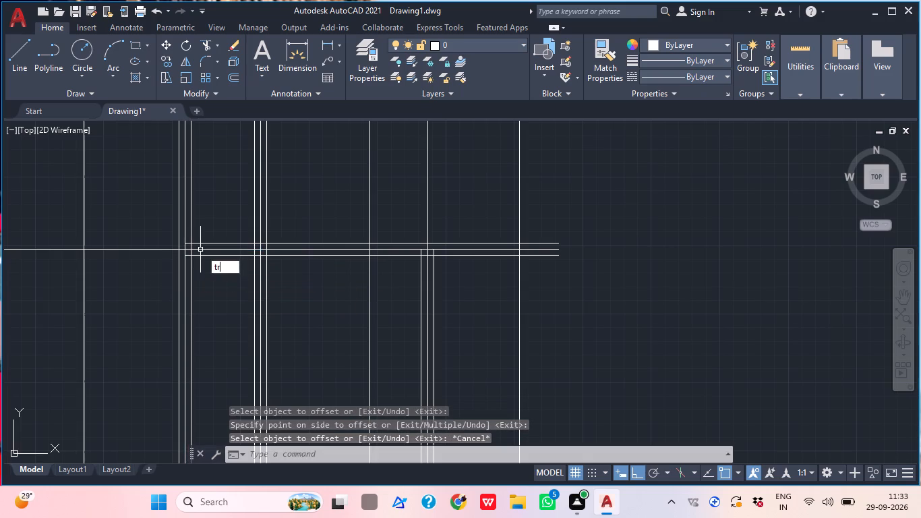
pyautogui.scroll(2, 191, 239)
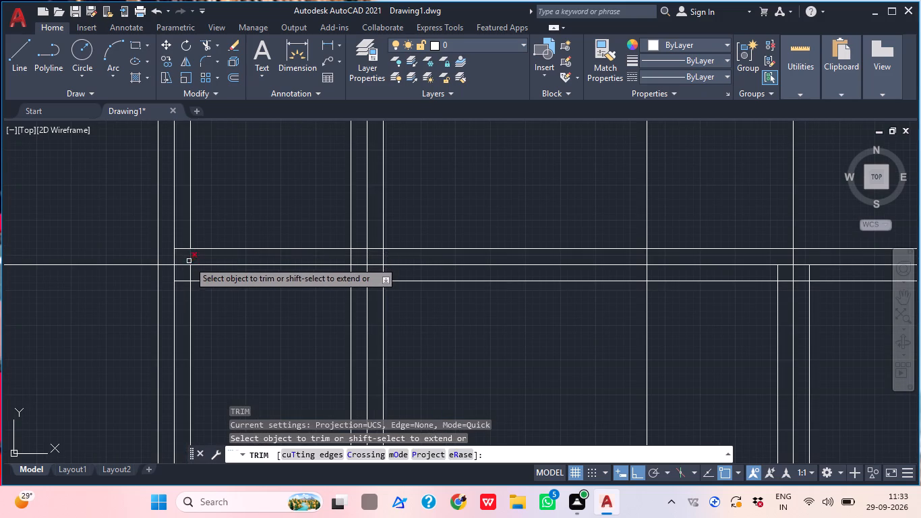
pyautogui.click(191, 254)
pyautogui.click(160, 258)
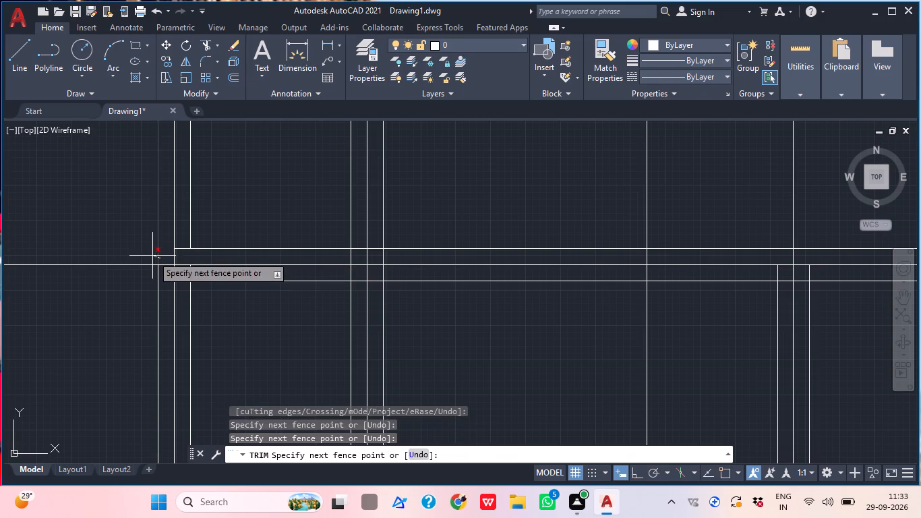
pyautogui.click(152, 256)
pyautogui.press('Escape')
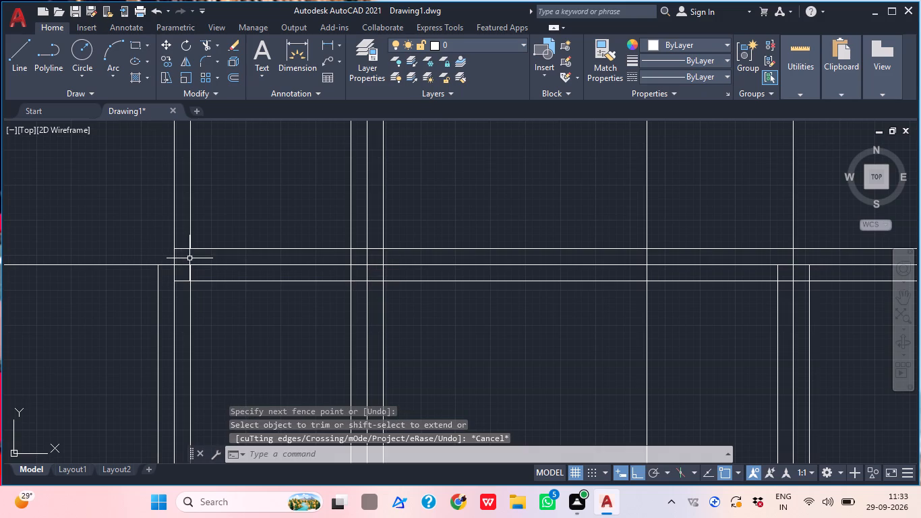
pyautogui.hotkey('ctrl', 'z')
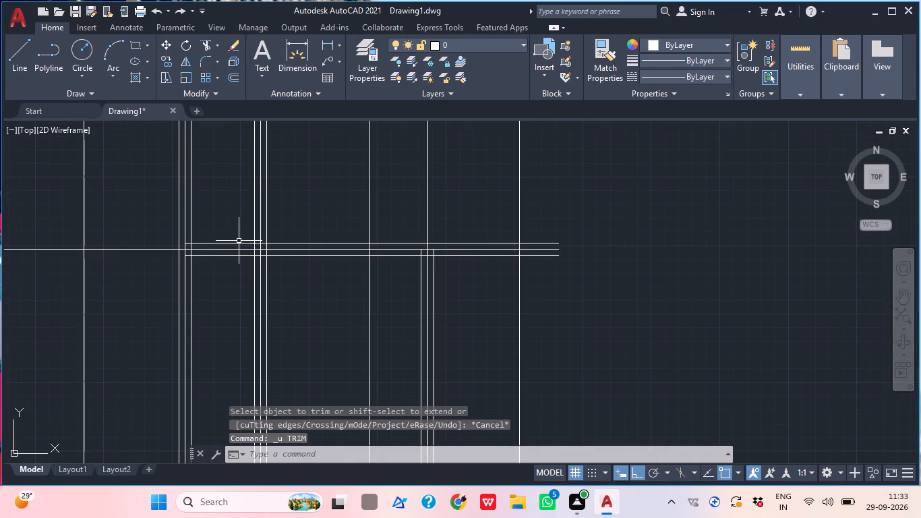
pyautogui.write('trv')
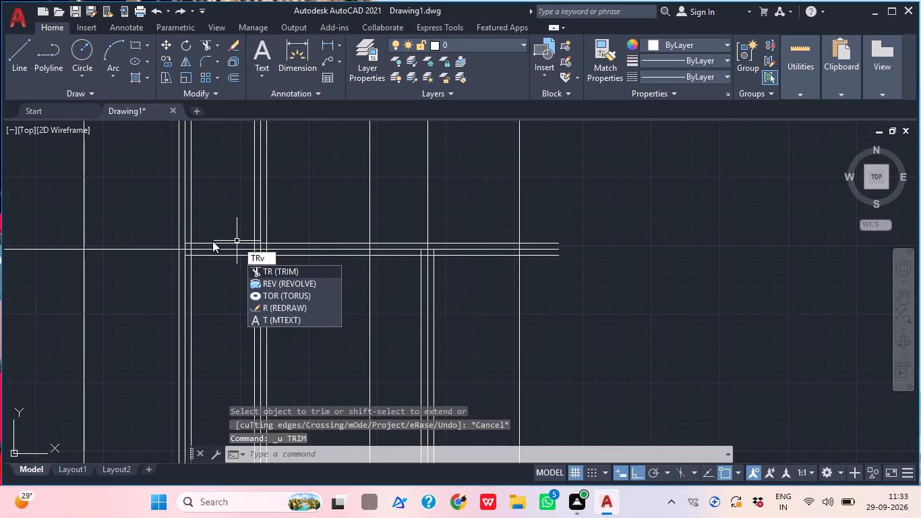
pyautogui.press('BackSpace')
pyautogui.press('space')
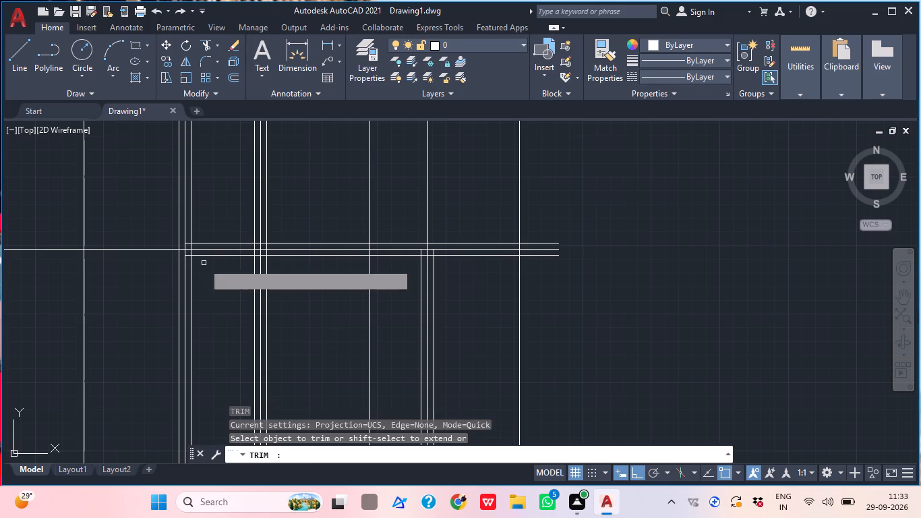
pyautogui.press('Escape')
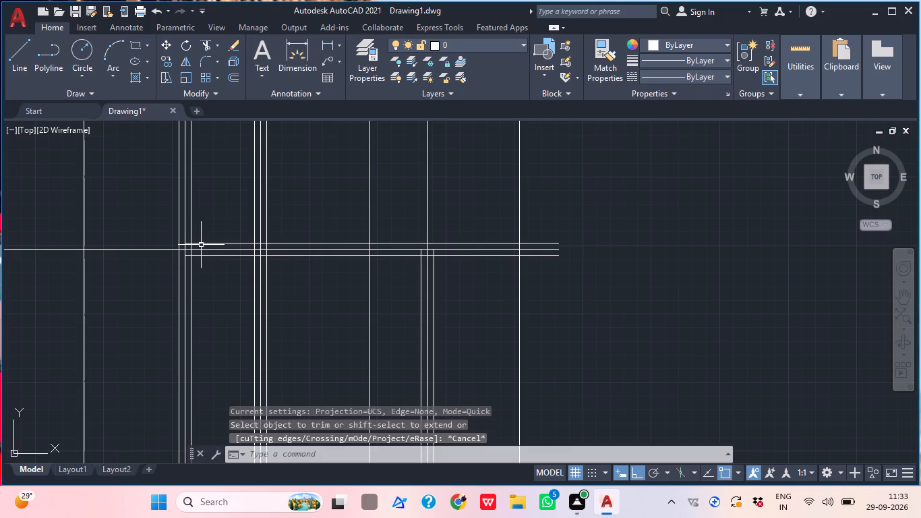
# Extend the upper horizontal beam's two edge lines to the left vertical beam's outer edge line.
pyautogui.press('e')
pyautogui.write('x')
pyautogui.press('space')
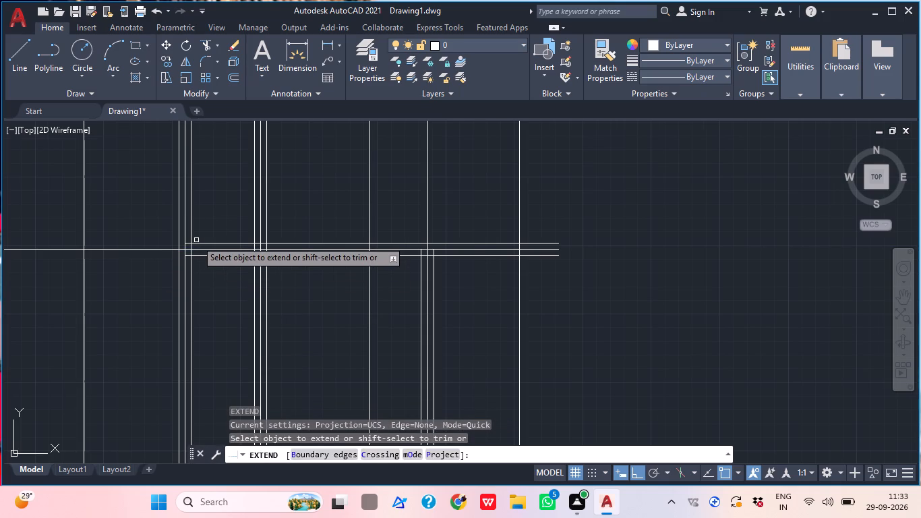
pyautogui.scroll(1, 197, 241)
pyautogui.click(196, 241)
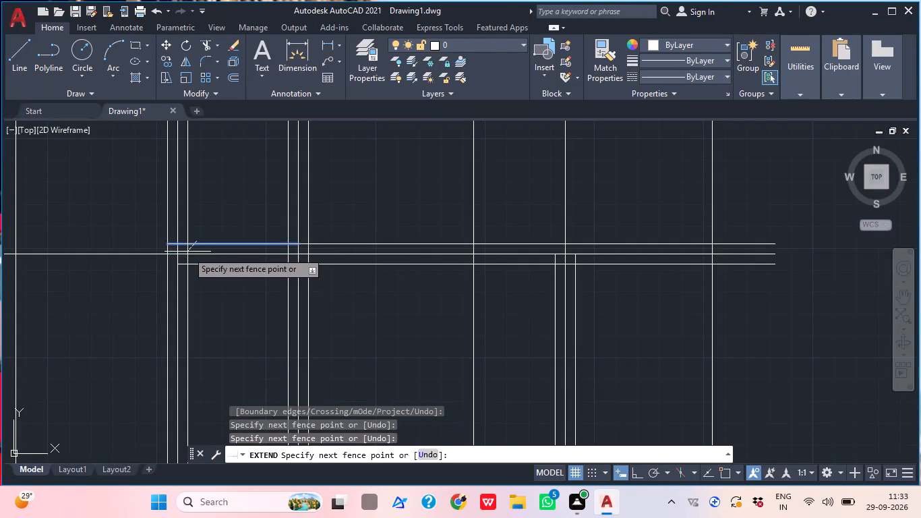
pyautogui.click(197, 249)
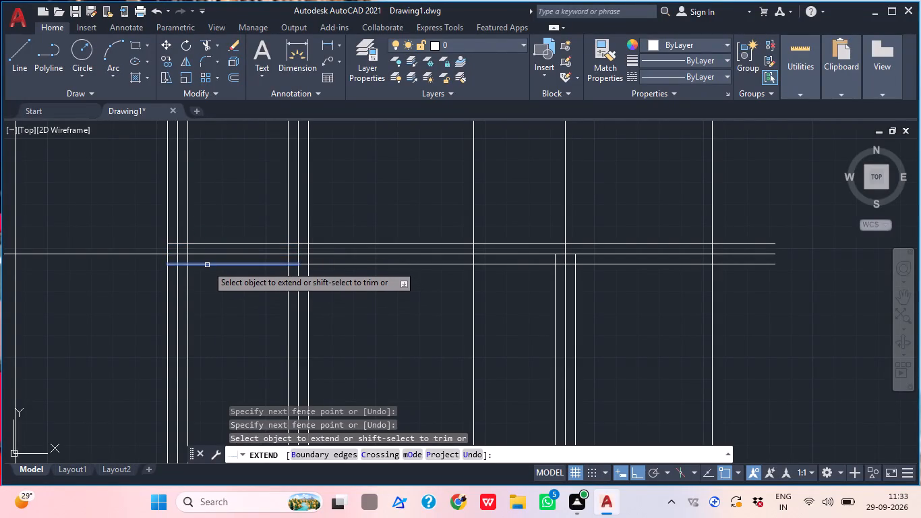
pyautogui.click(207, 265)
pyautogui.press('Escape')
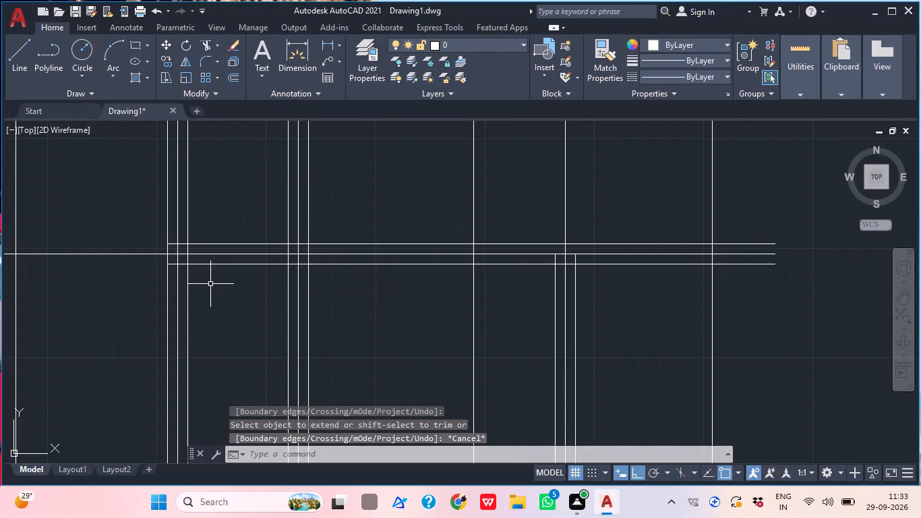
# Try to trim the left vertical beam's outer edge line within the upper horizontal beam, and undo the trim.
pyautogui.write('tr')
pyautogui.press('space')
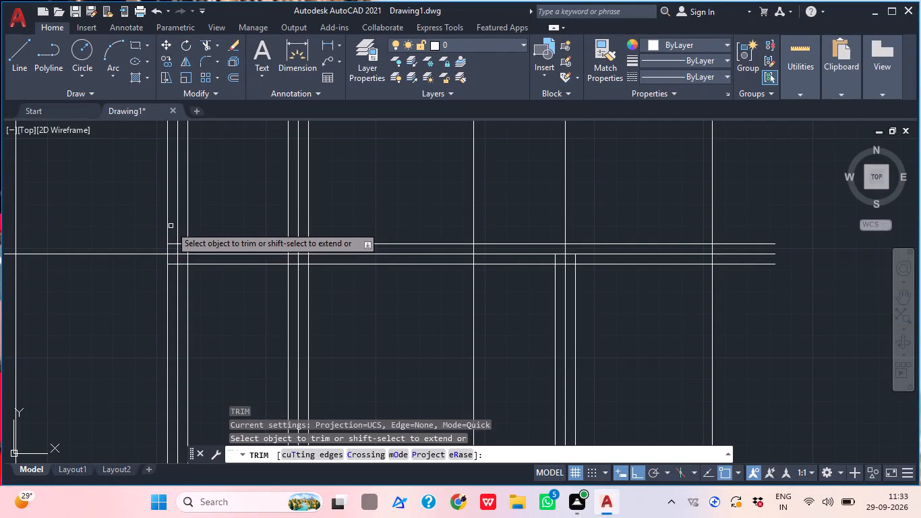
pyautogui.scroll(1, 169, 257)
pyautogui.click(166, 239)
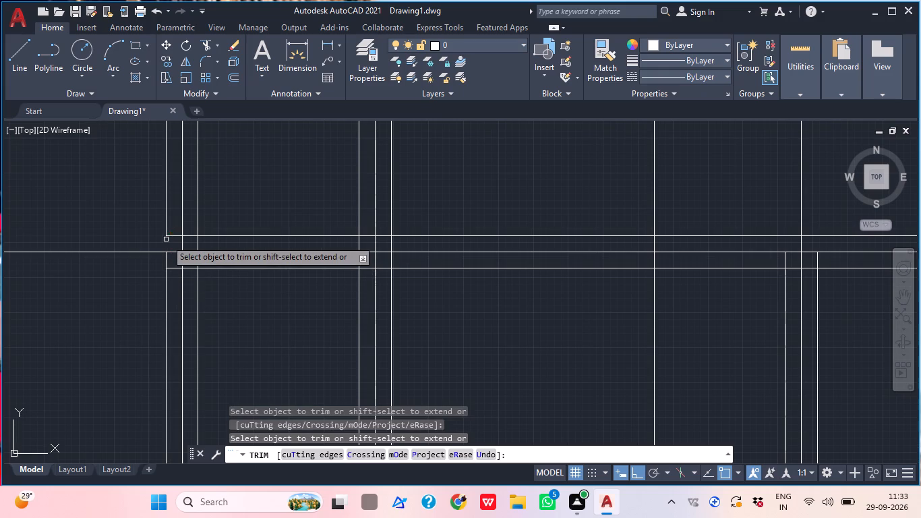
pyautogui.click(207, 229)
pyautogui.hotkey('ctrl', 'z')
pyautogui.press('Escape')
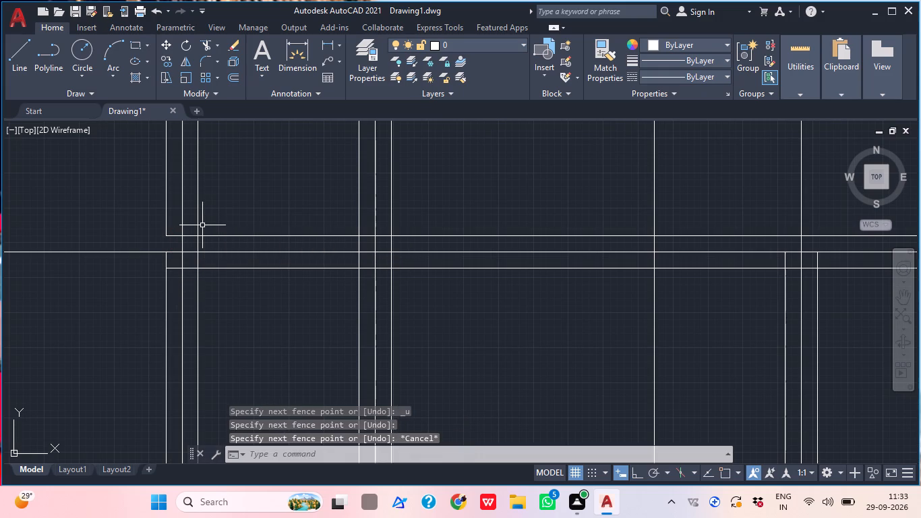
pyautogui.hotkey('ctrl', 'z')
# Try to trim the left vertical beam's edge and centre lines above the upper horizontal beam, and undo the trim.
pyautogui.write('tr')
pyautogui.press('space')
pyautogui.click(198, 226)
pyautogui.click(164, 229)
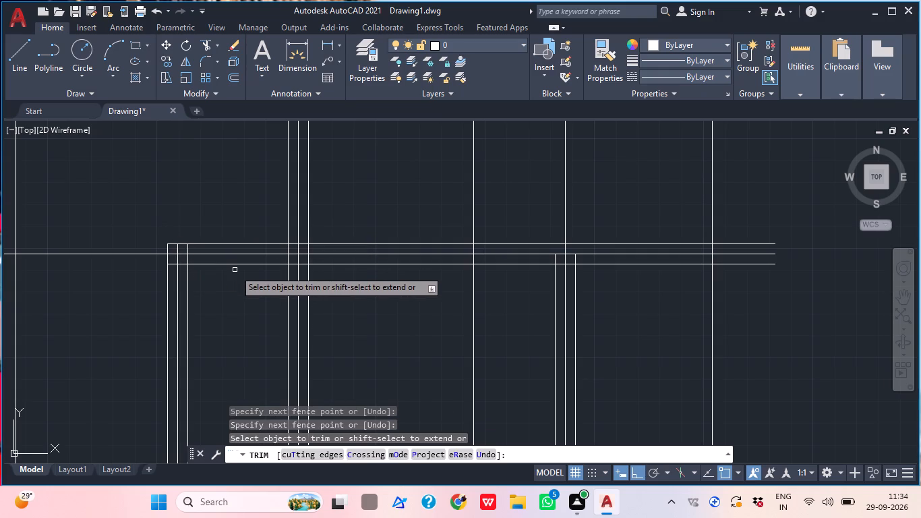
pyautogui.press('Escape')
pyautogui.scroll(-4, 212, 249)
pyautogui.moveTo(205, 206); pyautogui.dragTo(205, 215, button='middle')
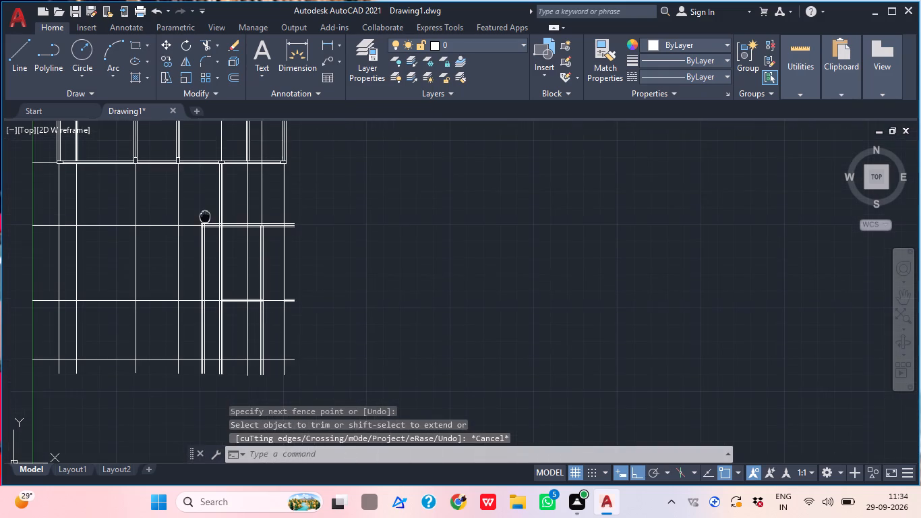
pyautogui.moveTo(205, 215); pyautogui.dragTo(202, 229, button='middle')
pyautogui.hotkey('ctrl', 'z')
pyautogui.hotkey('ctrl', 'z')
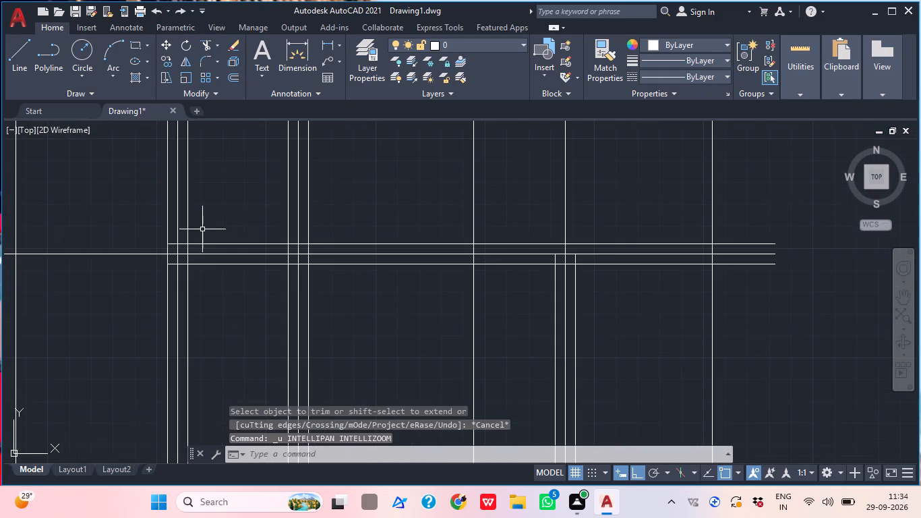
# Trim the left vertical beam's two edge lines between the existing column-row beam above and the upper new horizontal beam.
pyautogui.scroll(-3, 202, 229)
pyautogui.moveTo(215, 200); pyautogui.dragTo(209, 238, button='middle')
pyautogui.scroll(-2, 209, 238)
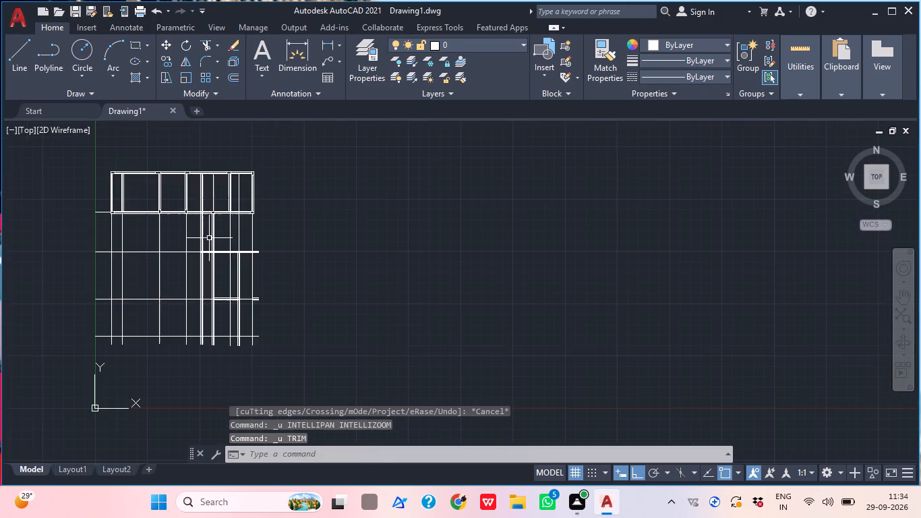
pyautogui.scroll(2, 200, 201)
pyautogui.scroll(2, 208, 263)
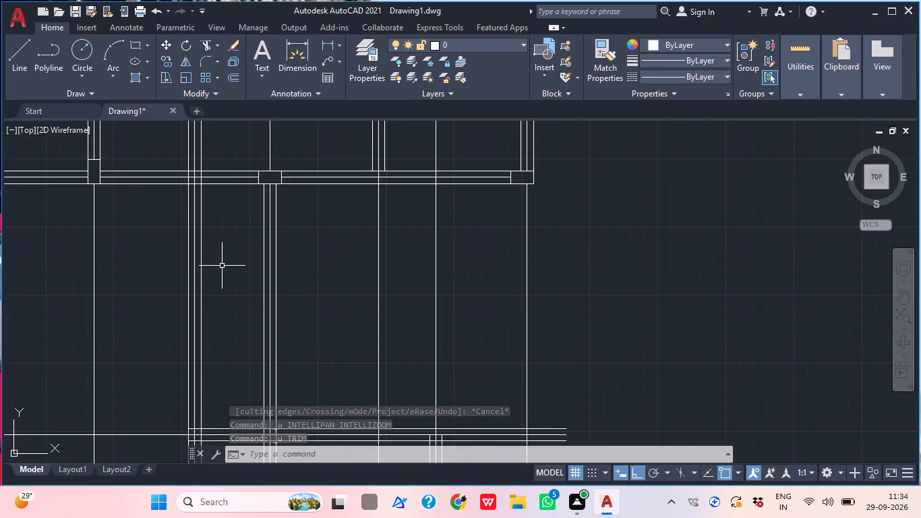
pyautogui.write('tr')
pyautogui.press('space')
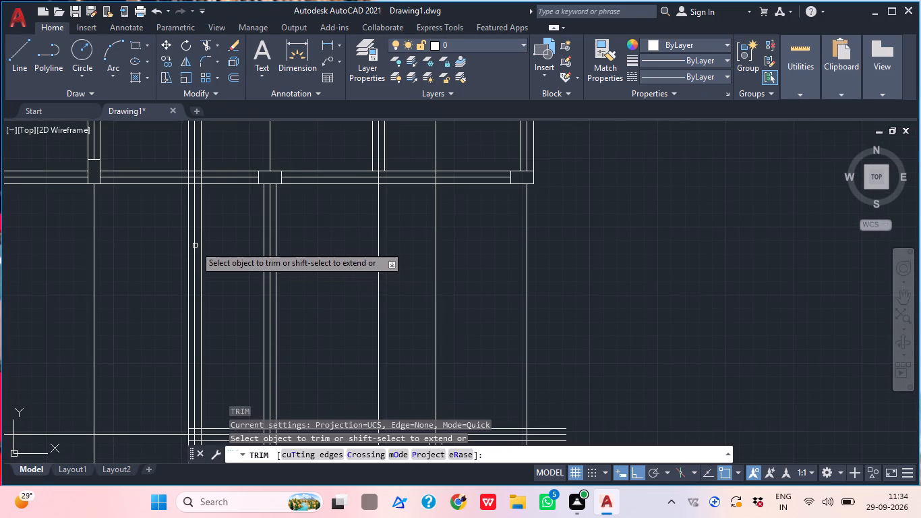
pyautogui.click(200, 235)
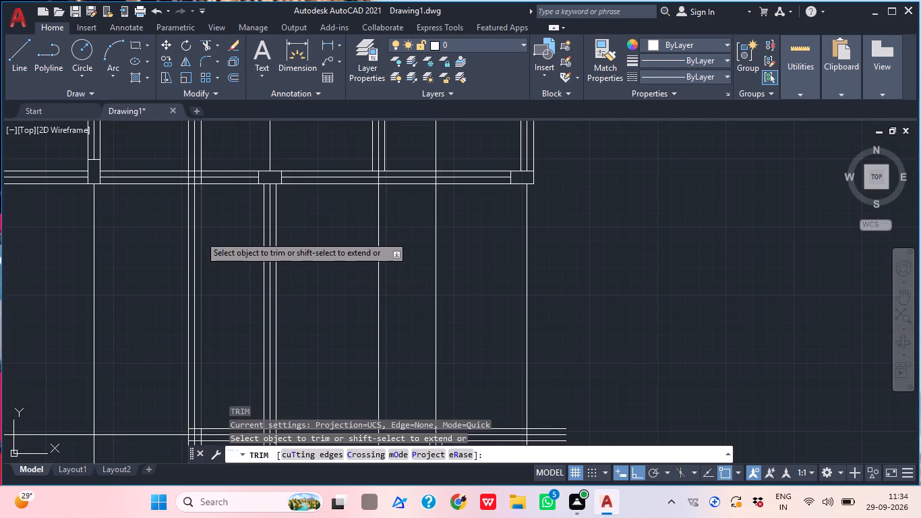
pyautogui.click(187, 232)
# Trim the left vertical beam's two edge lines below the lower new horizontal beam's centre grid line.
pyautogui.scroll(-2, 217, 237)
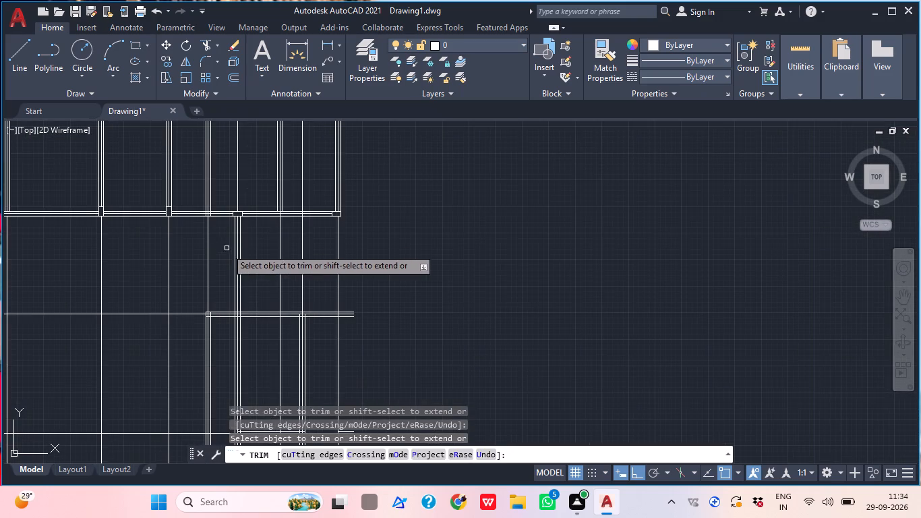
pyautogui.middleClick(225, 252)
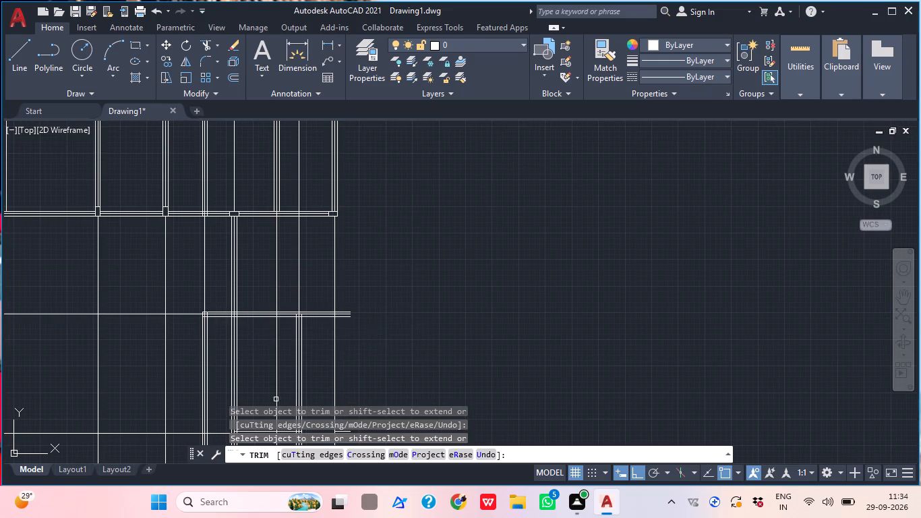
pyautogui.moveTo(252, 373); pyautogui.dragTo(248, 251, button='middle')
pyautogui.scroll(2, 220, 306)
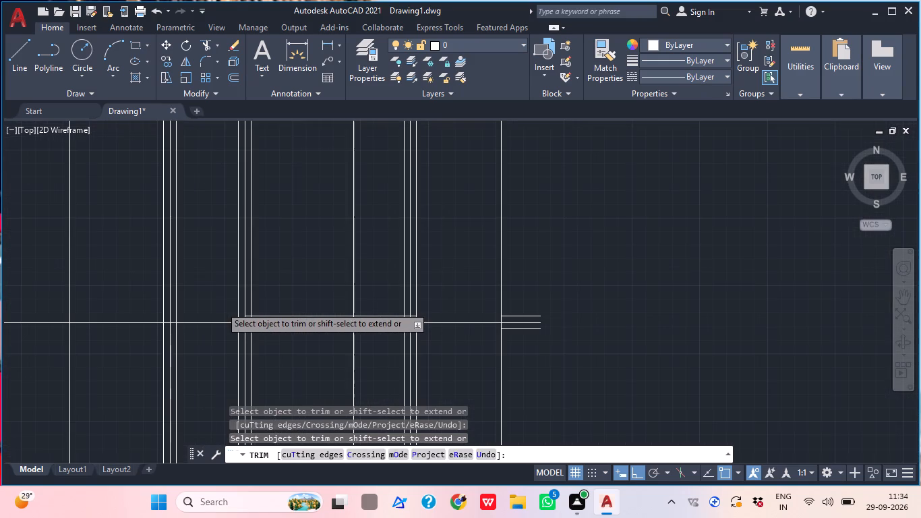
pyautogui.scroll(1, 170, 388)
pyautogui.scroll(-1, 225, 322)
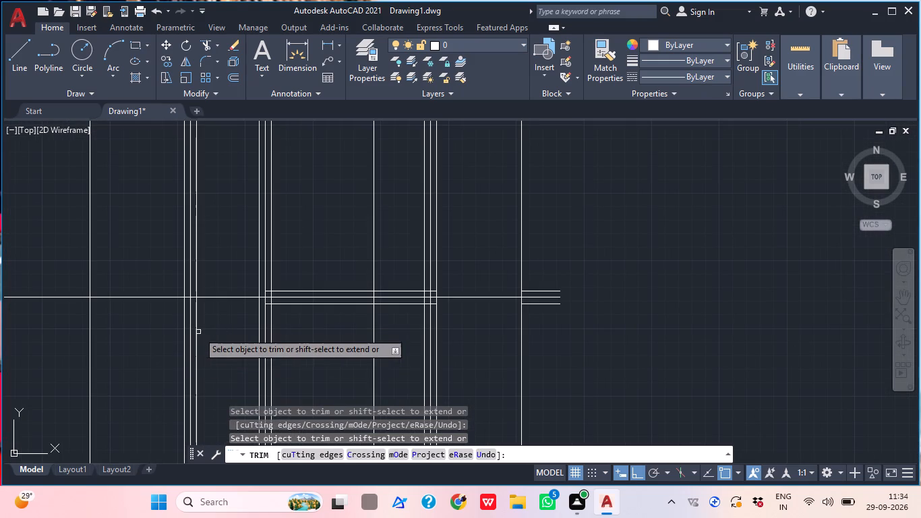
pyautogui.click(185, 343)
pyautogui.click(196, 330)
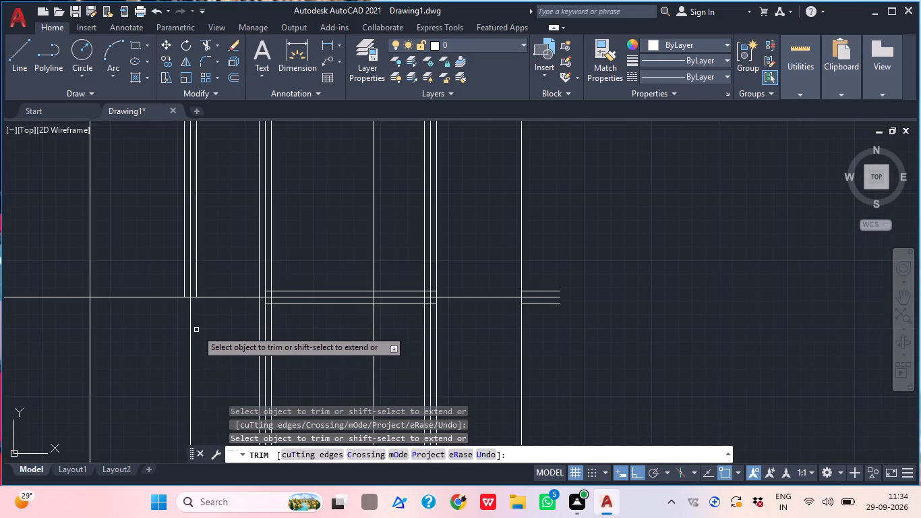
pyautogui.scroll(-4, 197, 330)
pyautogui.scroll(2, 214, 343)
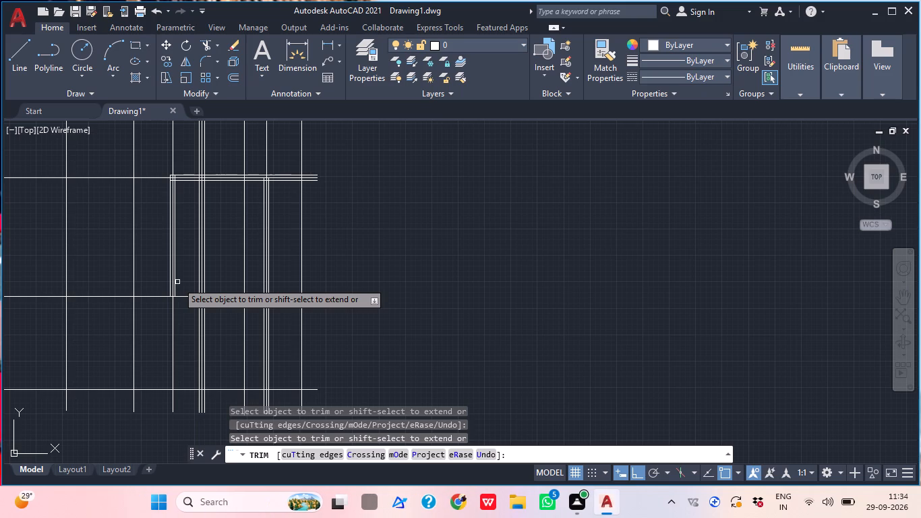
# Extend the right vertical beam's two edge lines up to the upper horizontal beam's top edge line.
pyautogui.scroll(-1, 189, 280)
pyautogui.scroll(2, 233, 289)
pyautogui.moveTo(240, 338); pyautogui.dragTo(250, 410, button='middle')
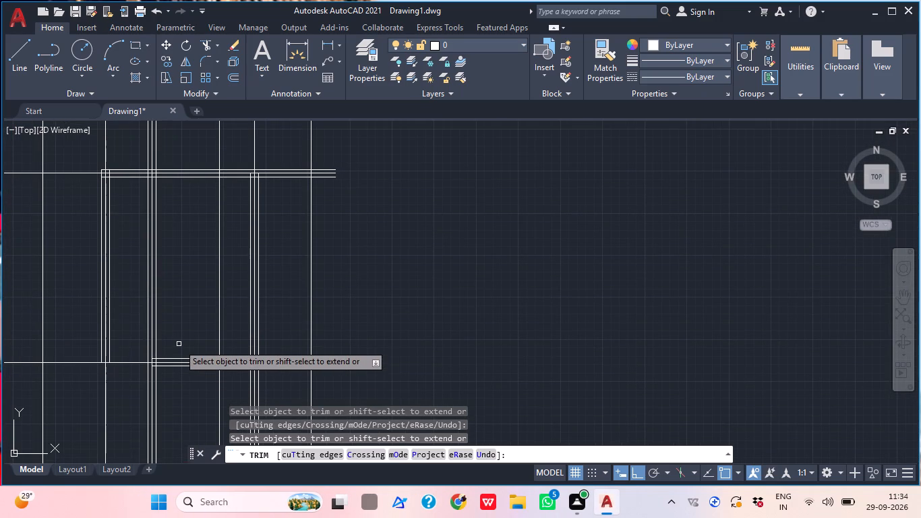
pyautogui.scroll(-1, 180, 344)
pyautogui.moveTo(232, 304); pyautogui.dragTo(231, 322, button='middle')
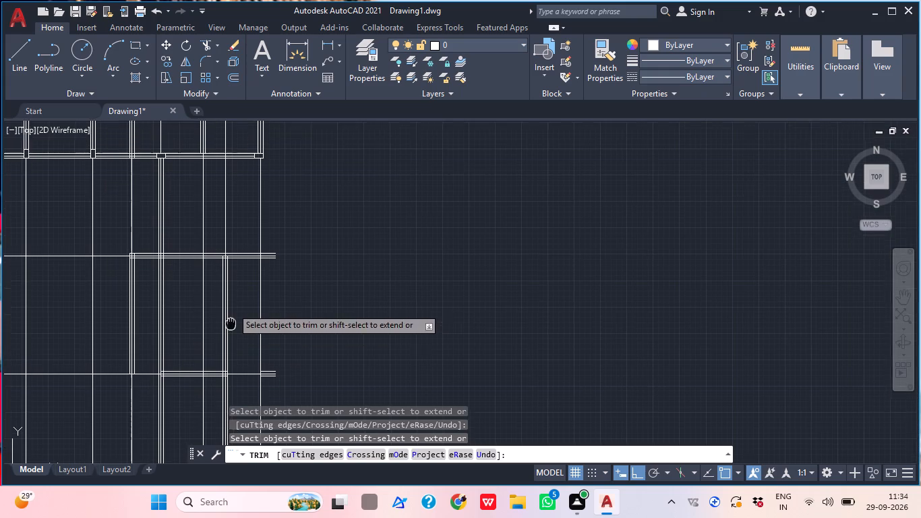
pyautogui.moveTo(231, 322); pyautogui.dragTo(229, 332, button='middle')
pyautogui.scroll(-1, 227, 332)
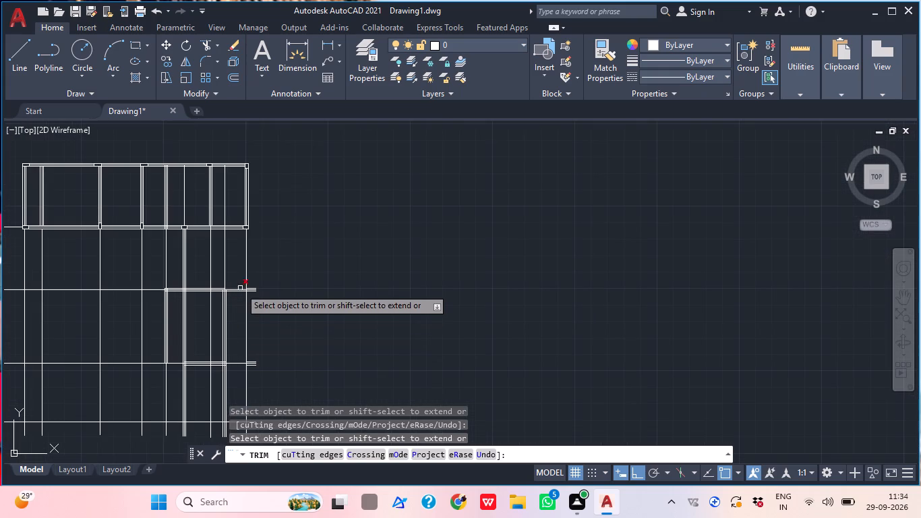
pyautogui.scroll(2, 234, 294)
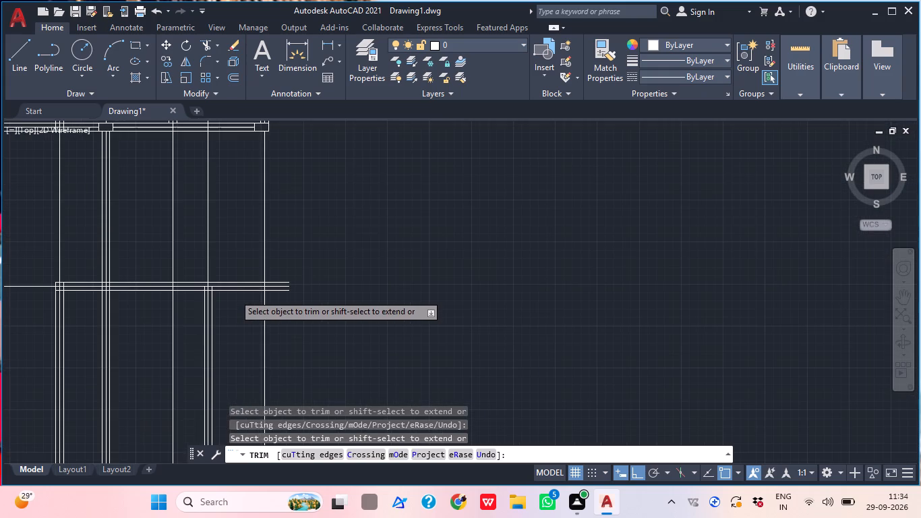
pyautogui.scroll(2, 234, 289)
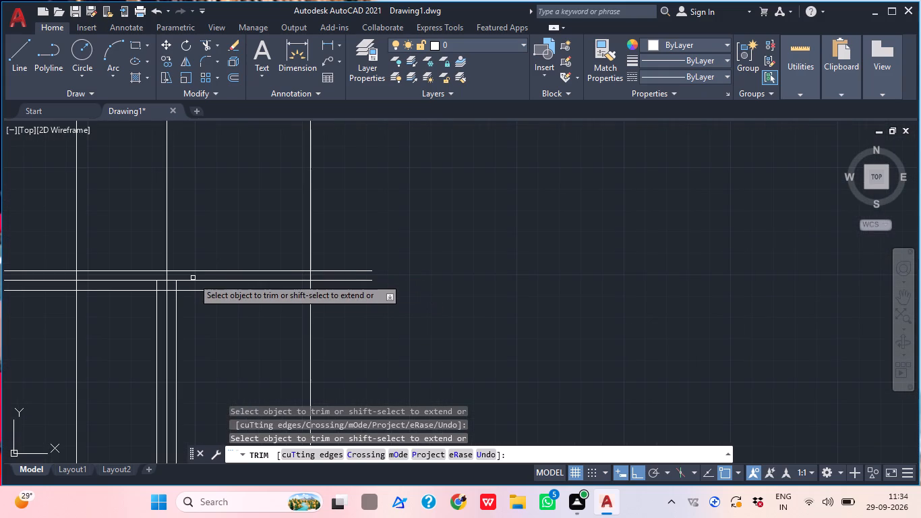
pyautogui.press('Escape')
pyautogui.write('ex')
pyautogui.press('space')
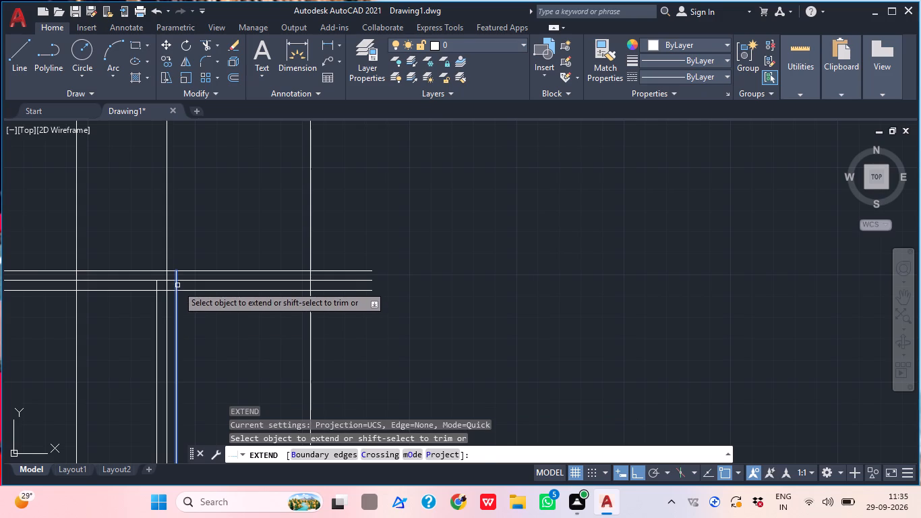
pyautogui.click(177, 285)
pyautogui.click(156, 284)
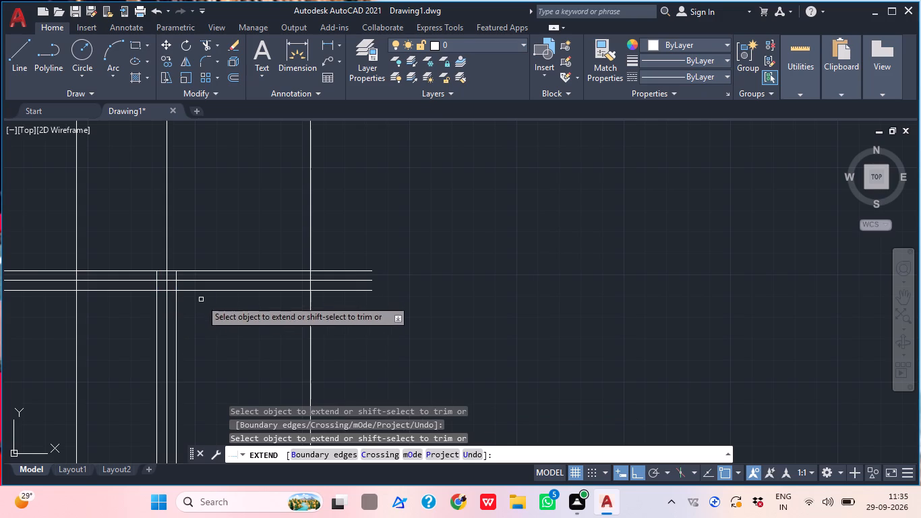
pyautogui.press('Escape')
# Trim the upper horizontal beam's two edge lines beyond the right vertical beam, keeping the centre grid line.
pyautogui.write('tr')
pyautogui.press('space')
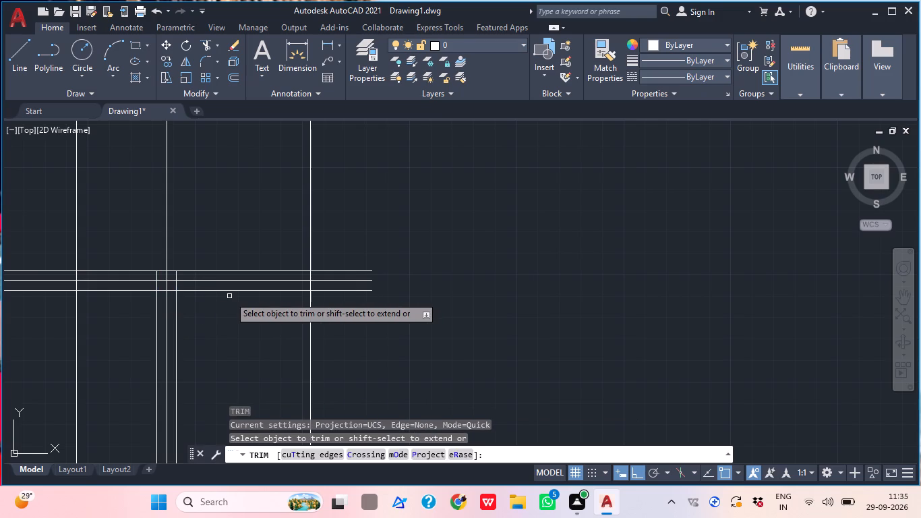
pyautogui.click(229, 290)
pyautogui.click(227, 273)
pyautogui.click(225, 264)
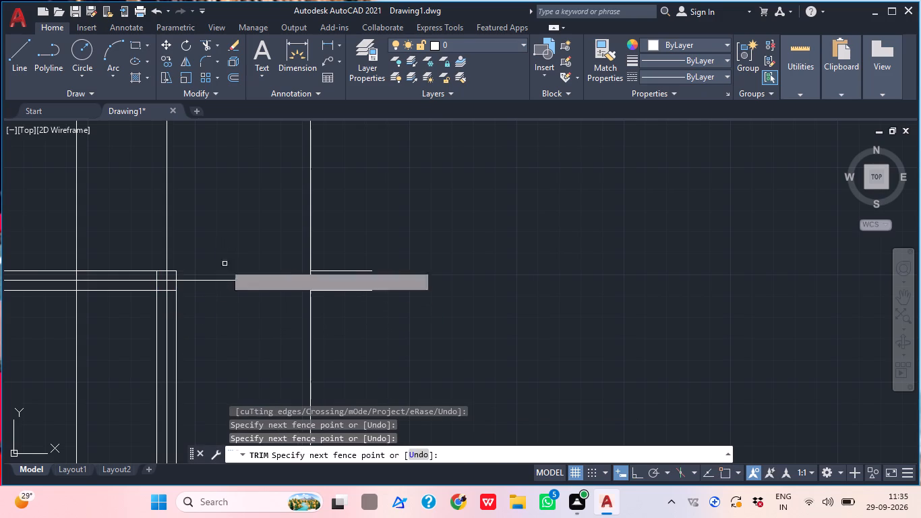
pyautogui.click(345, 265)
pyautogui.click(345, 274)
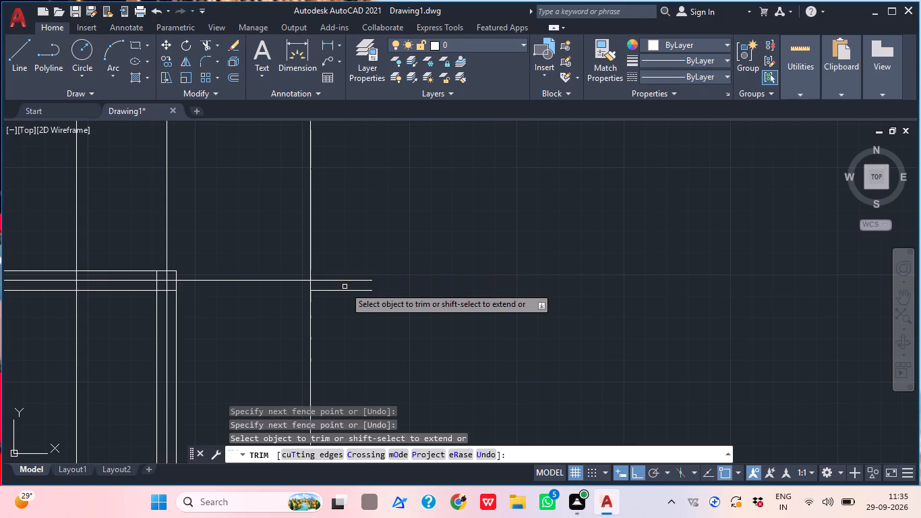
pyautogui.click(345, 287)
pyautogui.click(347, 310)
pyautogui.press('Escape')
# Trim away the lower horizontal beam's two leftover edge-line stubs beyond the rightmost vertical grid line.
pyautogui.scroll(-2, 303, 304)
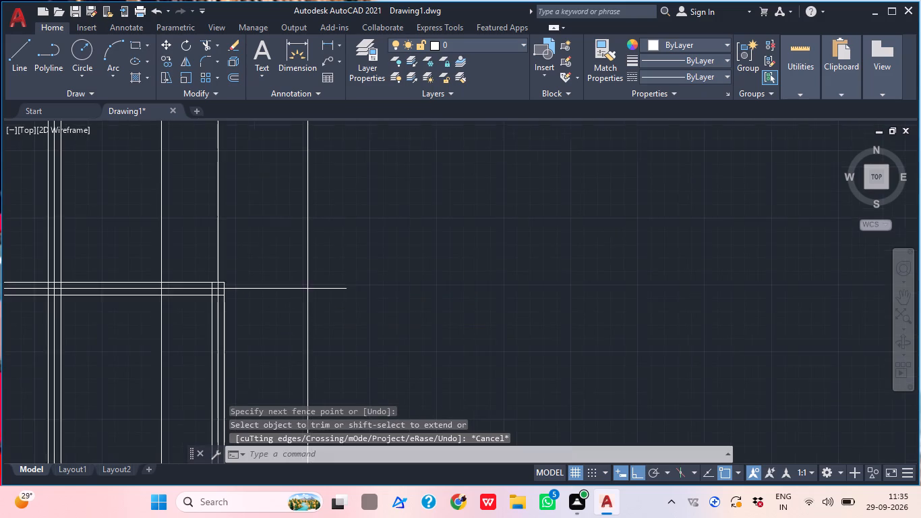
pyautogui.moveTo(265, 320); pyautogui.dragTo(278, 268, button='middle')
pyautogui.scroll(-2, 278, 246)
pyautogui.moveTo(276, 339); pyautogui.dragTo(278, 308, button='middle')
pyautogui.scroll(1, 277, 299)
pyautogui.moveTo(277, 299); pyautogui.dragTo(274, 342, button='middle')
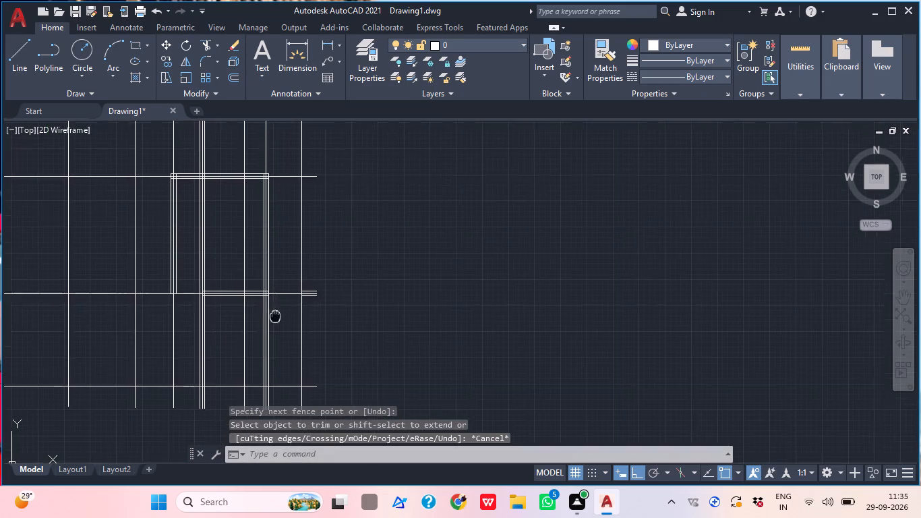
pyautogui.moveTo(274, 342); pyautogui.dragTo(270, 352, button='middle')
pyautogui.press('t')
pyautogui.write('r')
pyautogui.press('space')
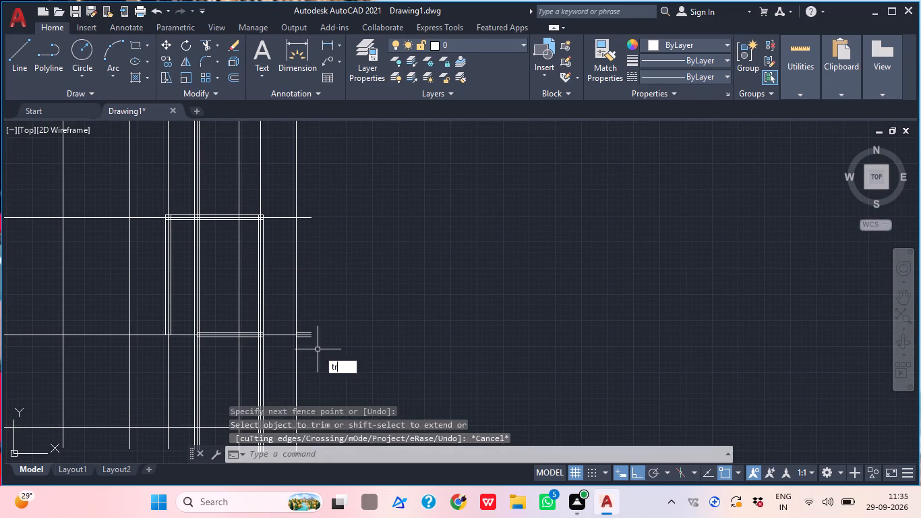
pyautogui.scroll(2, 317, 344)
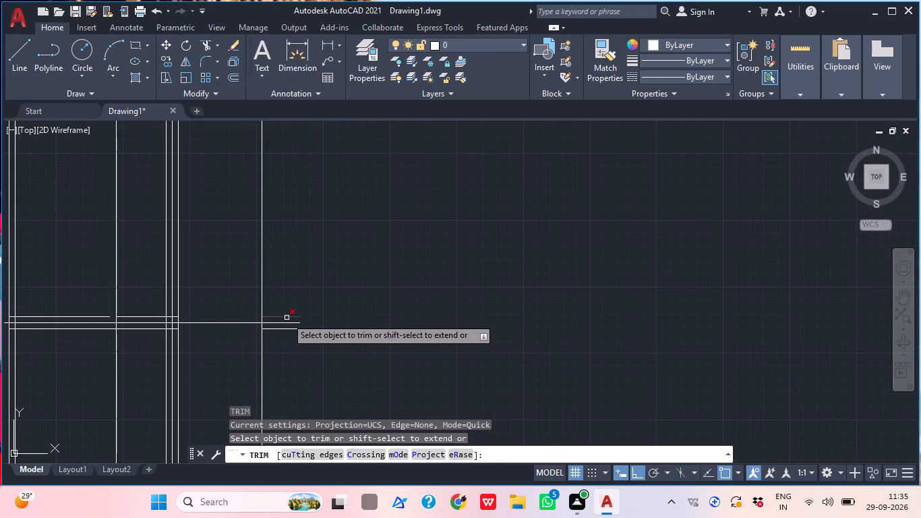
pyautogui.click(287, 318)
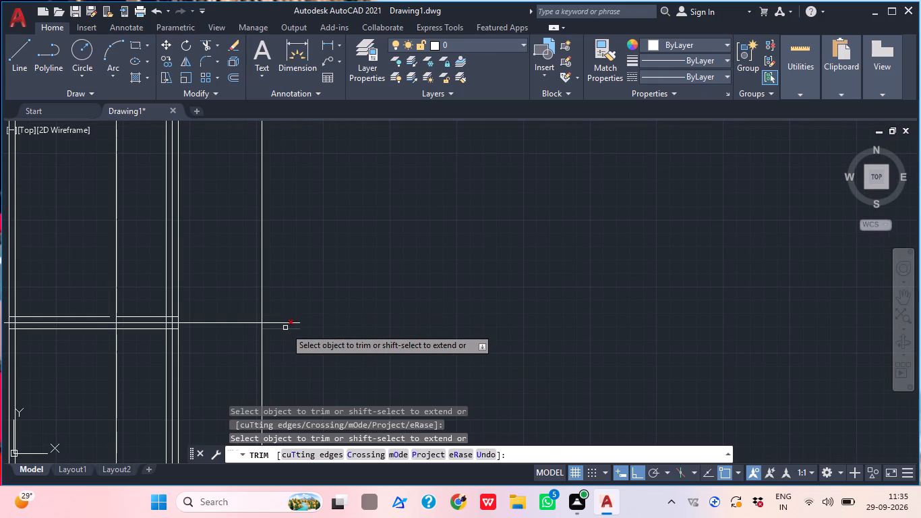
pyautogui.click(285, 328)
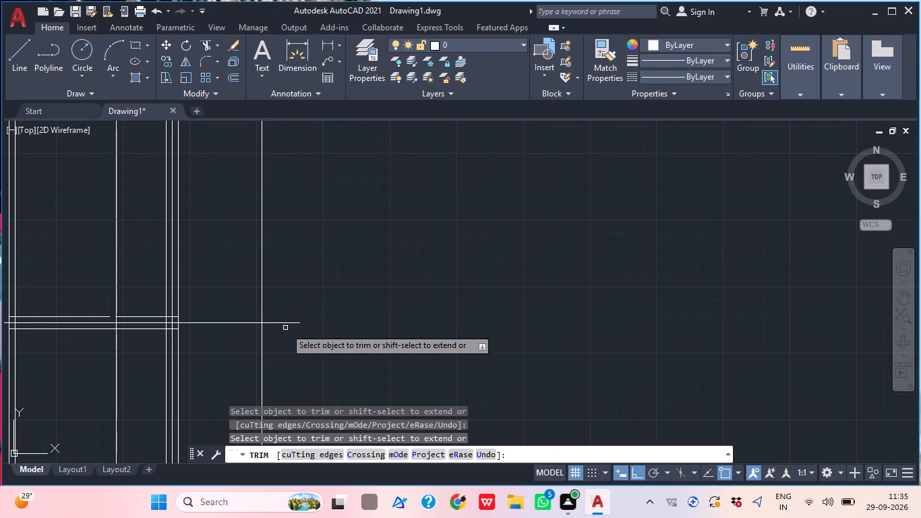
pyautogui.press('Escape')
# Extend the lower horizontal beam's two edge lines to the outer edge line of the vertical beam at its left end.
pyautogui.moveTo(288, 331); pyautogui.dragTo(421, 307, button='middle')
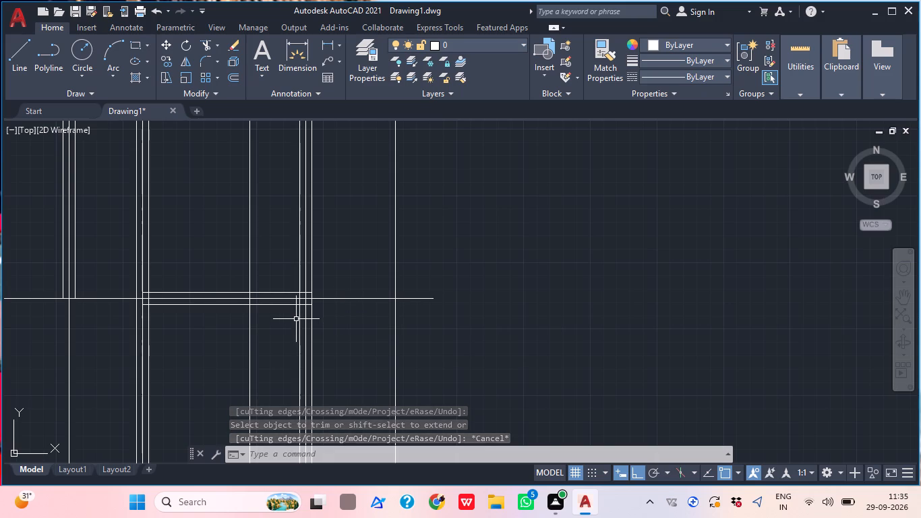
pyautogui.write('ex')
pyautogui.press('space')
pyautogui.scroll(2, 146, 294)
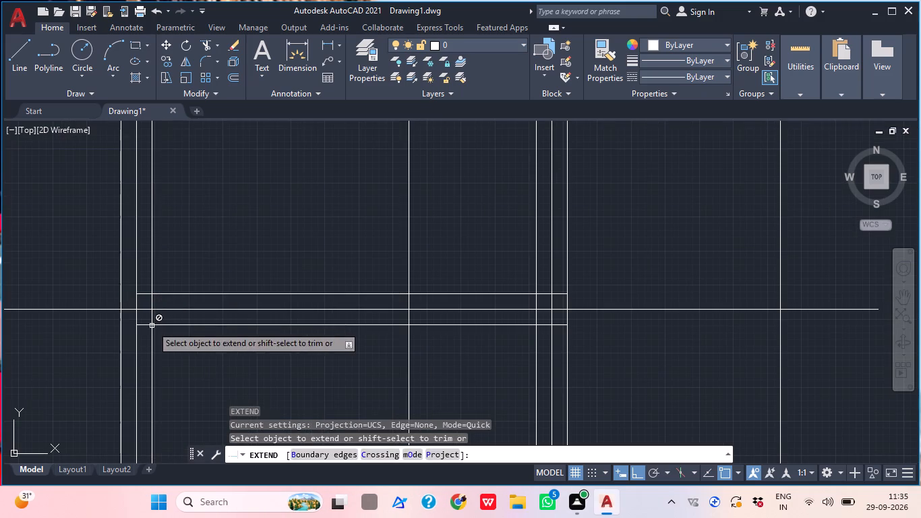
pyautogui.click(142, 324)
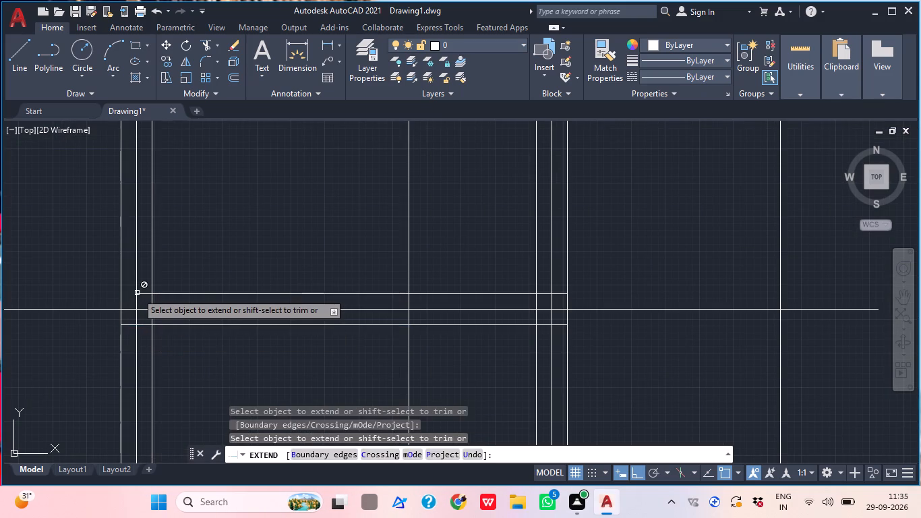
pyautogui.click(146, 293)
pyautogui.press('Escape')
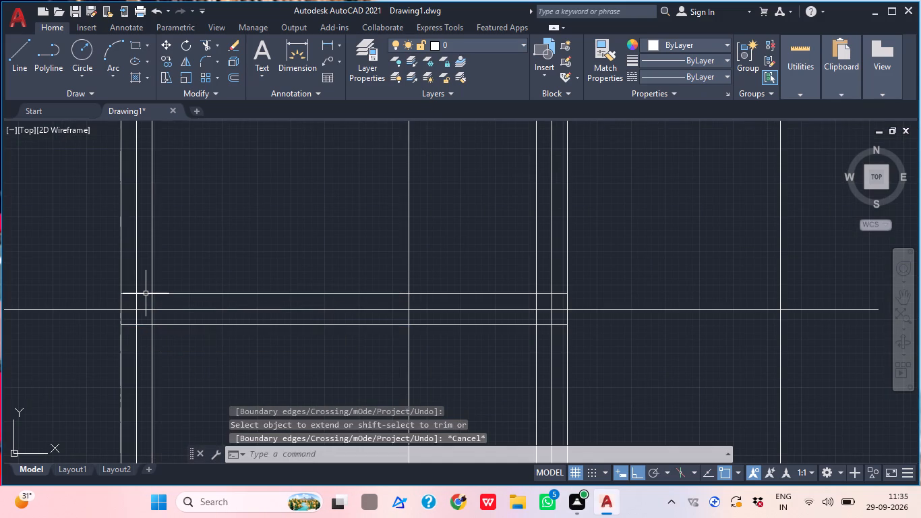
# Trim the two edge lines of the vertical beam at the lower horizontal beam's left end, below that horizontal beam.
pyautogui.write('tr')
pyautogui.press('space')
pyautogui.click(154, 360)
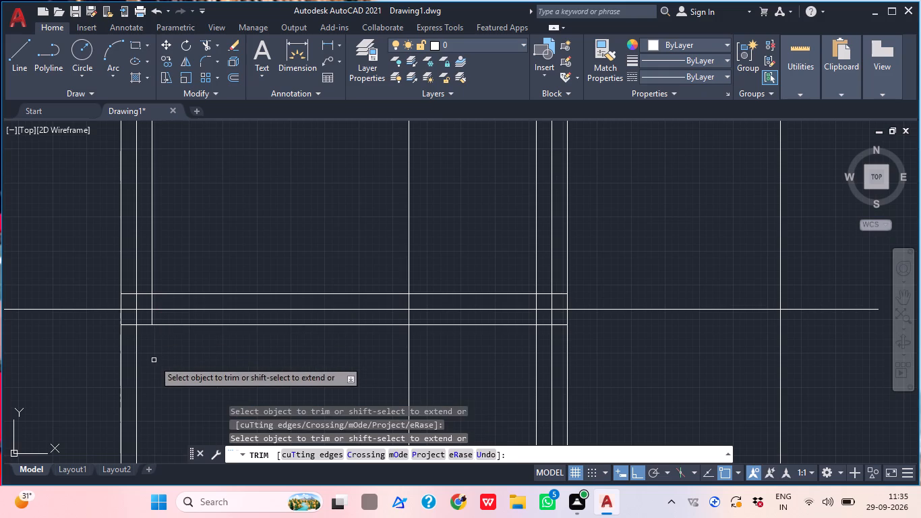
pyautogui.click(126, 368)
pyautogui.click(102, 366)
pyautogui.scroll(-1, 146, 353)
pyautogui.scroll(1, 146, 353)
pyautogui.scroll(-2, 146, 353)
pyautogui.moveTo(205, 363); pyautogui.dragTo(216, 308, button='middle')
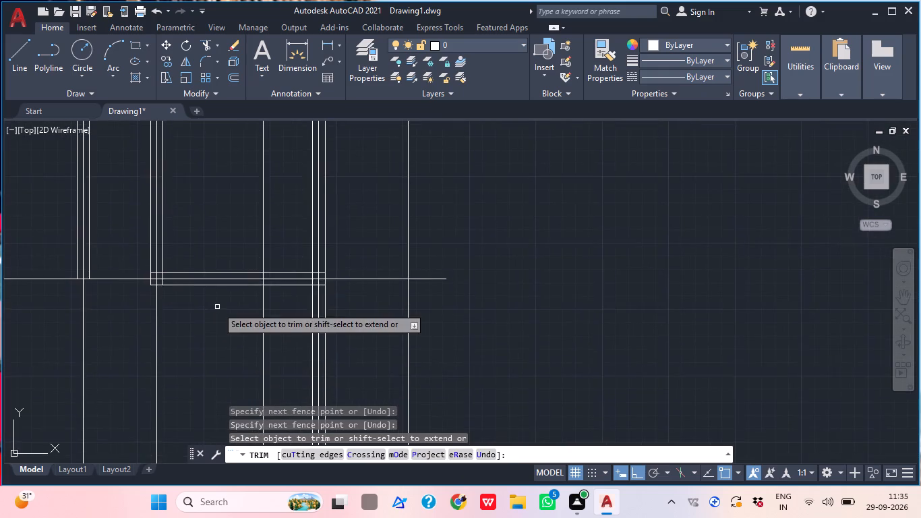
pyautogui.scroll(-2, 217, 307)
pyautogui.middleClick(233, 307)
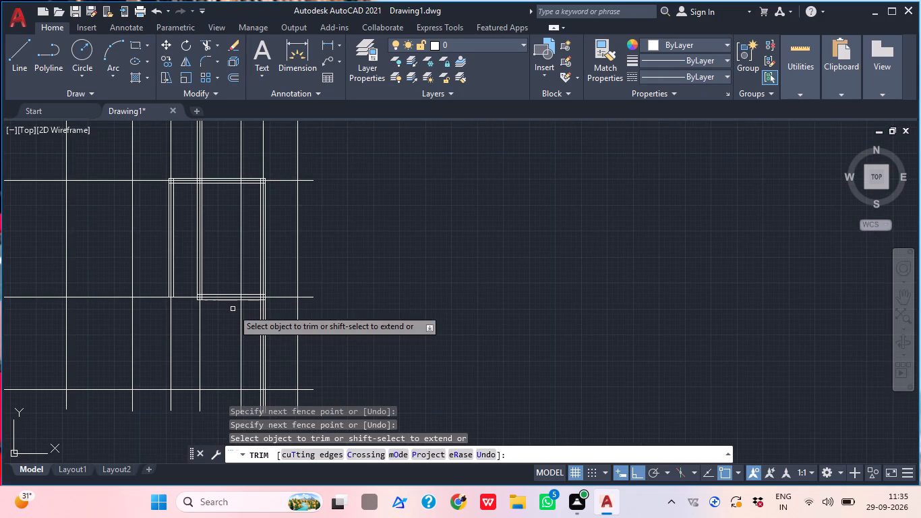
pyautogui.press('Escape')
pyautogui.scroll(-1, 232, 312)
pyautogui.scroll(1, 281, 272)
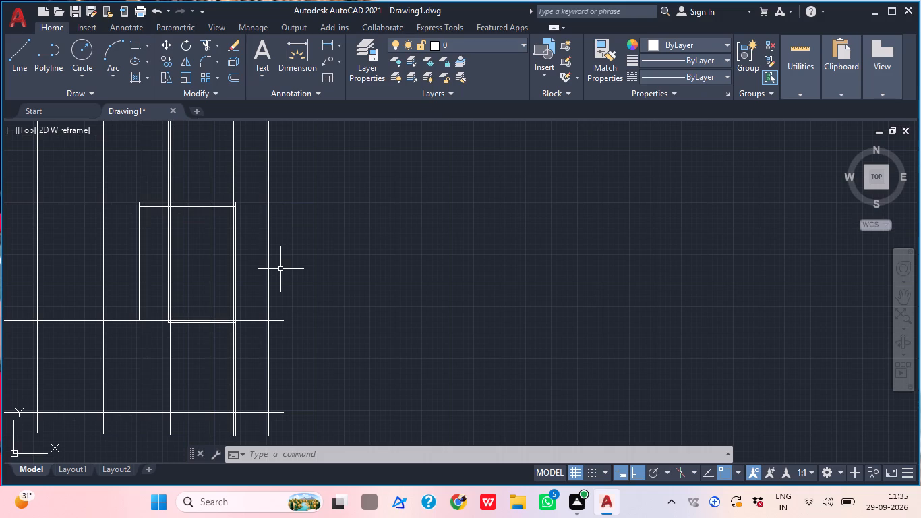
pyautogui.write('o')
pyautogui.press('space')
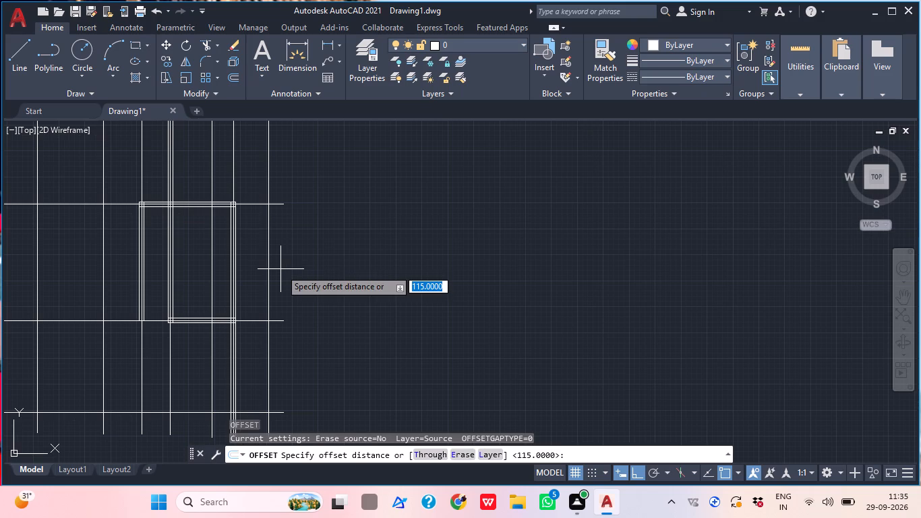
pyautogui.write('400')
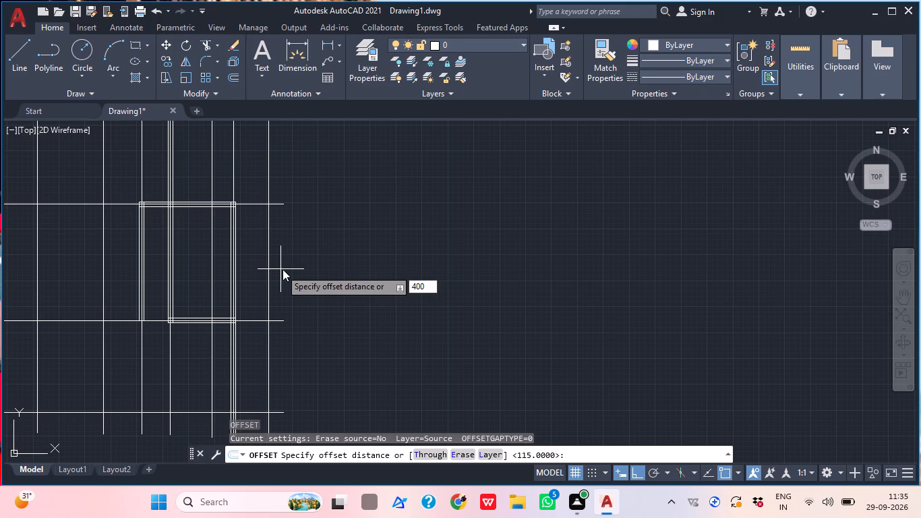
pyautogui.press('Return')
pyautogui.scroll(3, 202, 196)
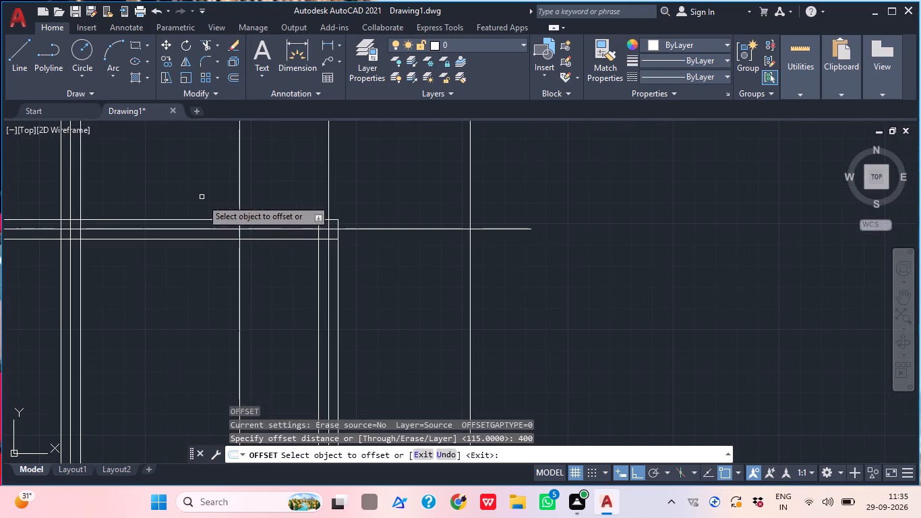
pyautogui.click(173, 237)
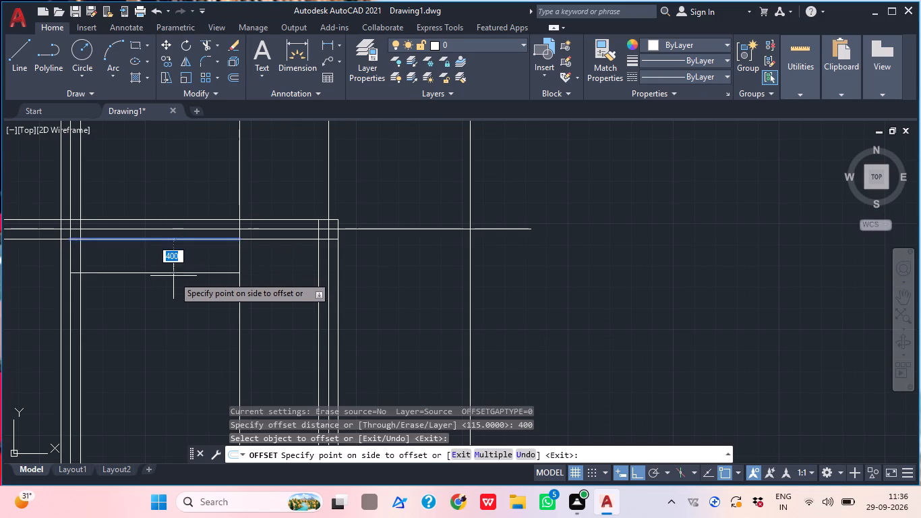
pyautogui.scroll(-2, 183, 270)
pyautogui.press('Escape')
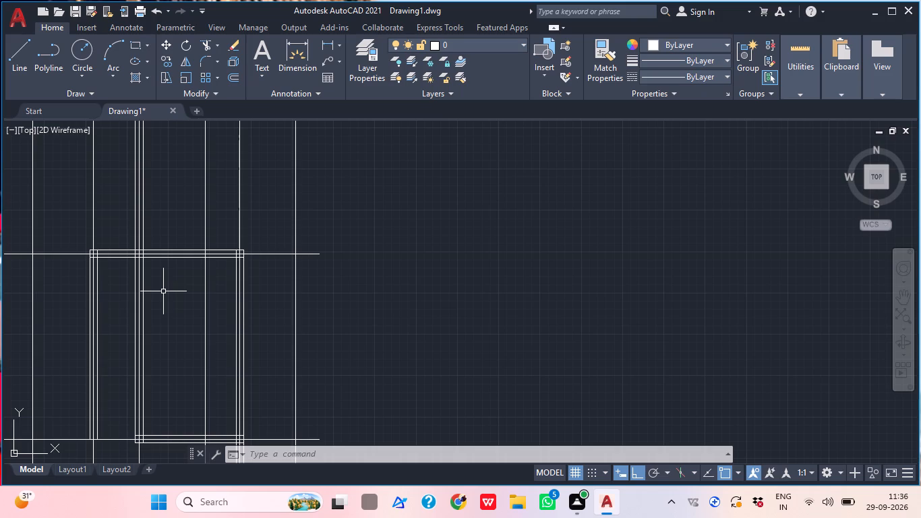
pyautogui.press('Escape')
# Offset the upper horizontal beam's lower edge line 2000 downward, between the inner vertical beam and the adjacent grid line.
pyautogui.press('o')
pyautogui.press('Return')
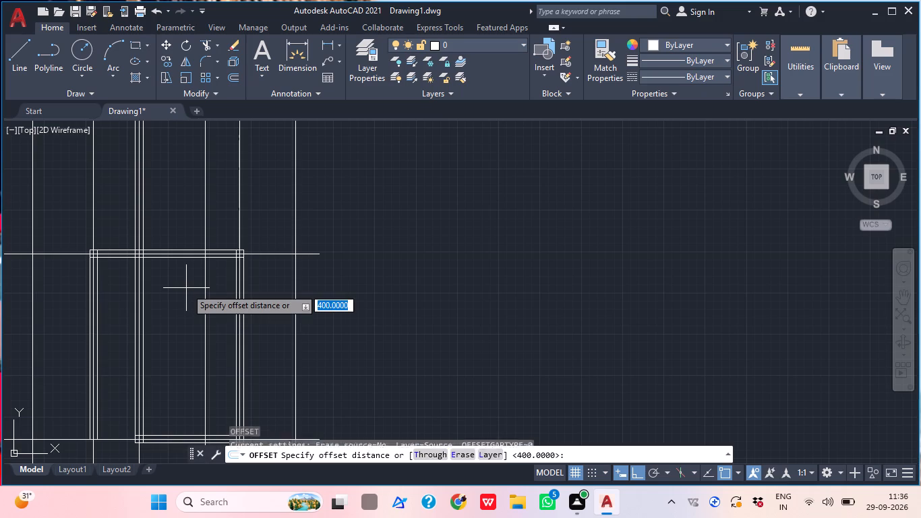
pyautogui.press('2')
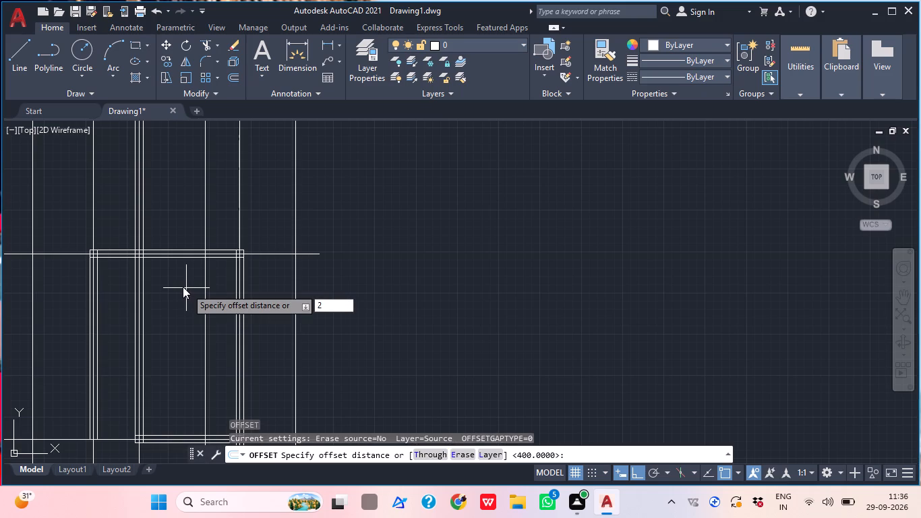
pyautogui.write('000')
pyautogui.press('Return')
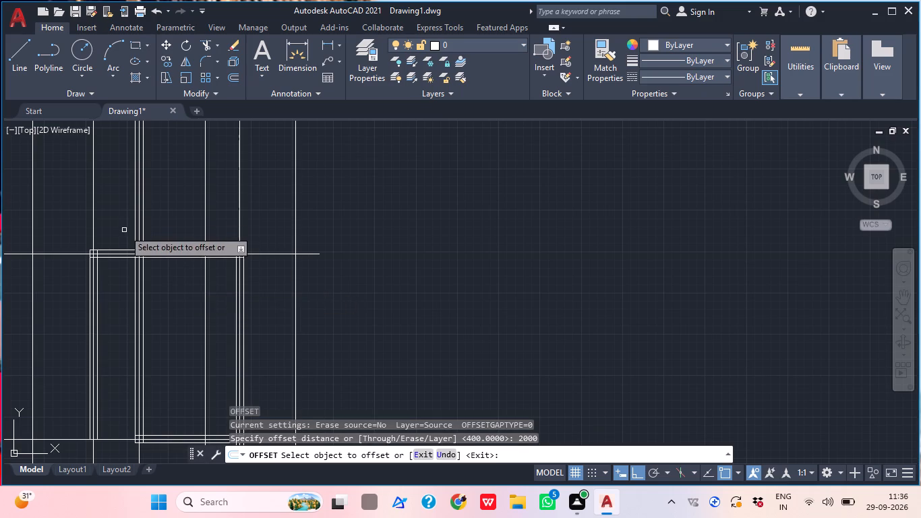
pyautogui.scroll(1, 164, 258)
pyautogui.click(164, 258)
pyautogui.click(169, 320)
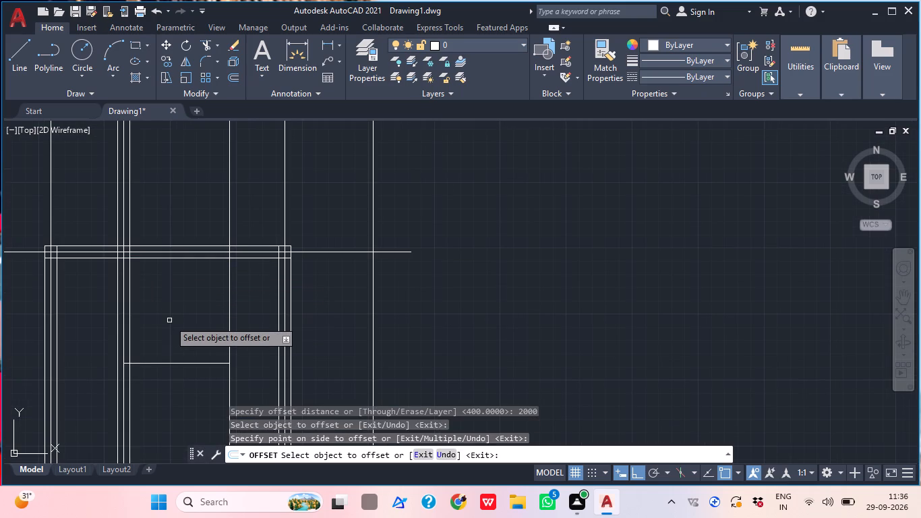
pyautogui.scroll(-1, 169, 319)
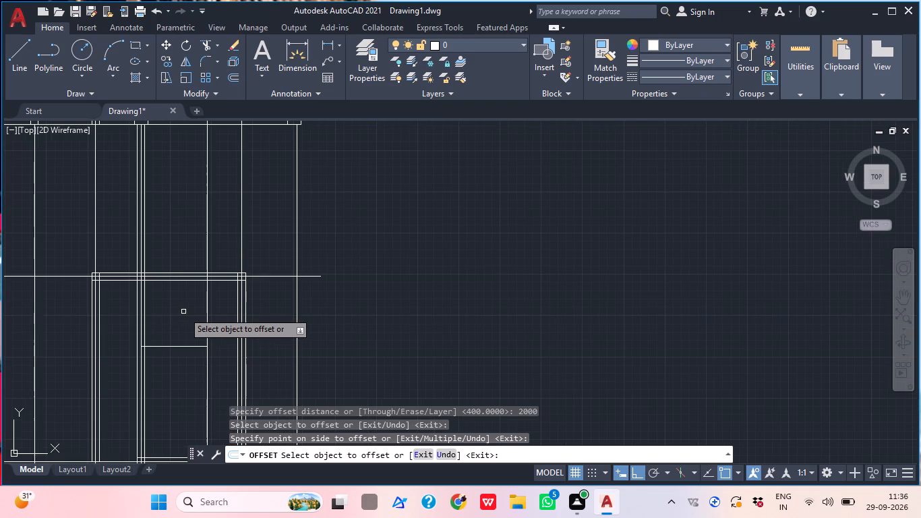
# Undo the 2000 offset and instead offset the upper horizontal beam's three lower edge line segments 1500 downward.
pyautogui.hotkey('ctrl', 'z')
pyautogui.press('space')
pyautogui.press('space')
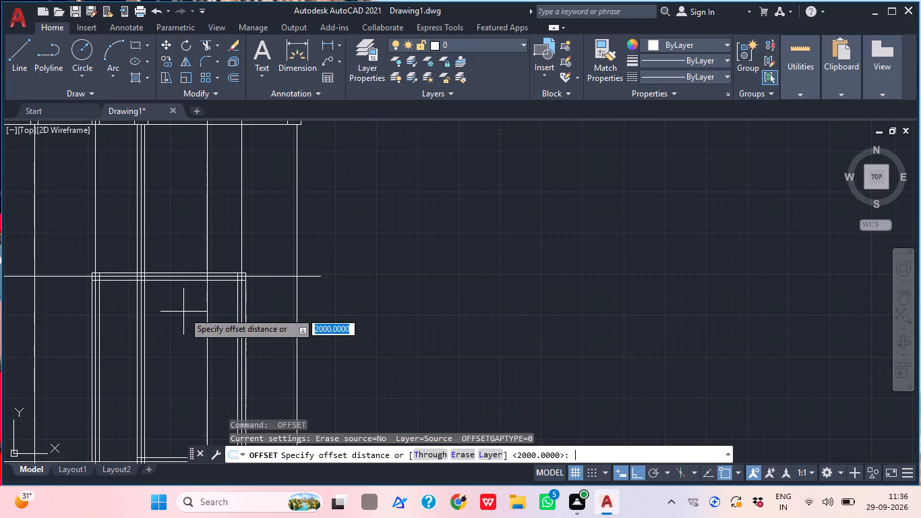
pyautogui.write('1500')
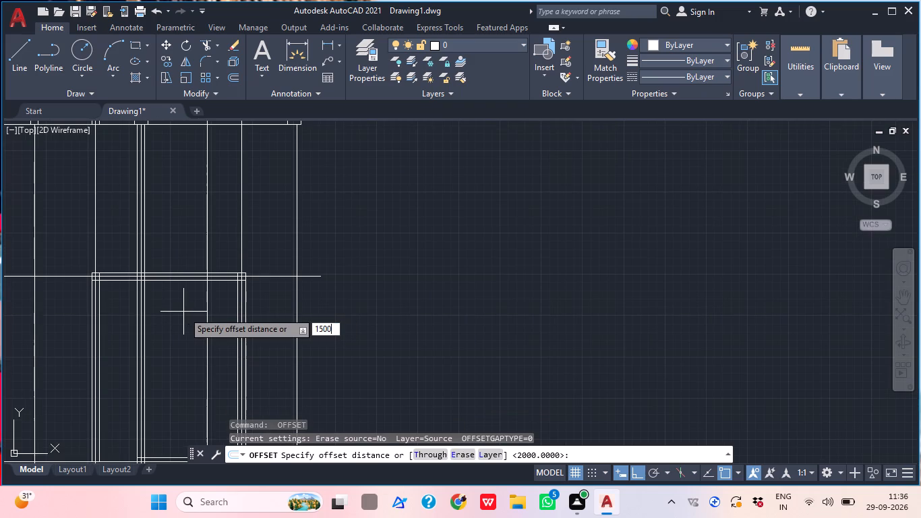
pyautogui.press('Return')
pyautogui.scroll(2, 174, 279)
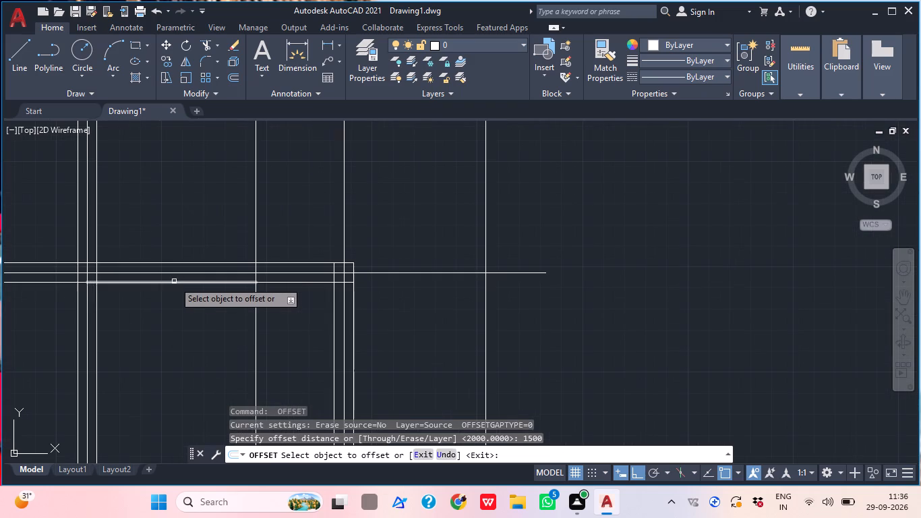
pyautogui.click(177, 282)
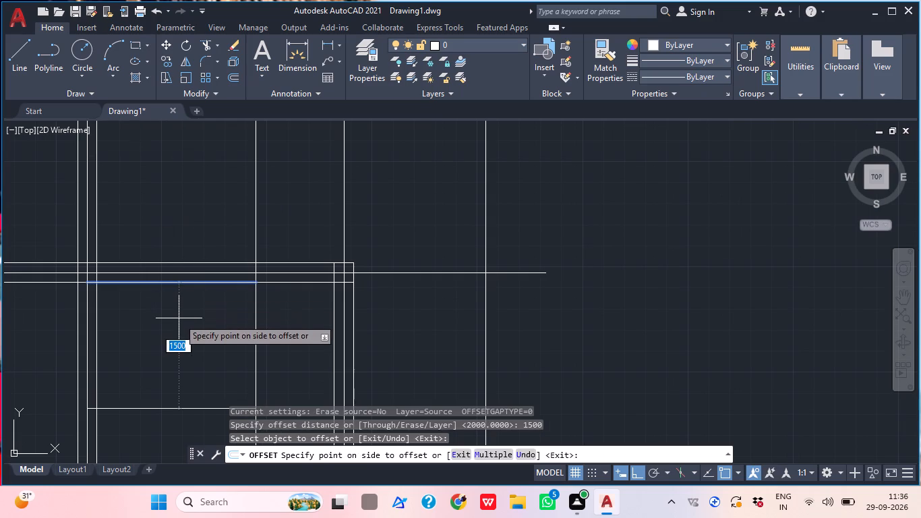
pyautogui.click(180, 318)
pyautogui.scroll(-1, 191, 318)
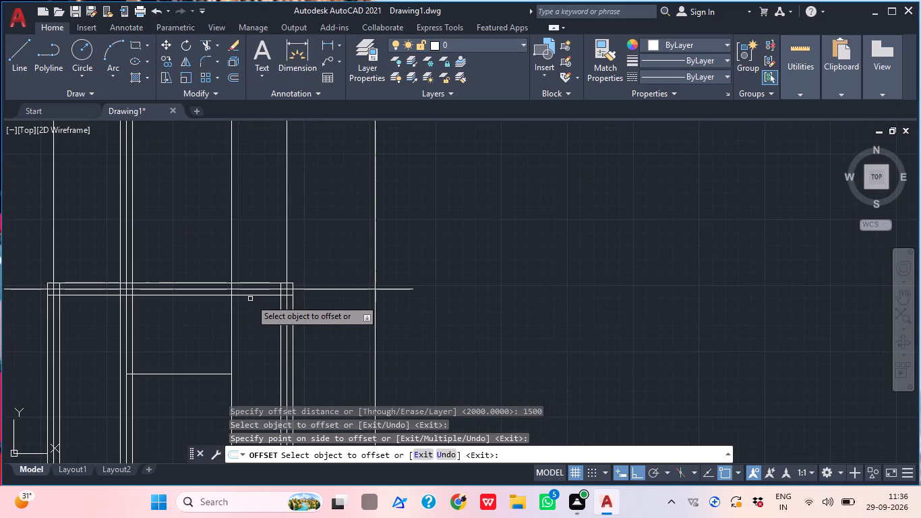
pyautogui.click(253, 294)
pyautogui.click(253, 347)
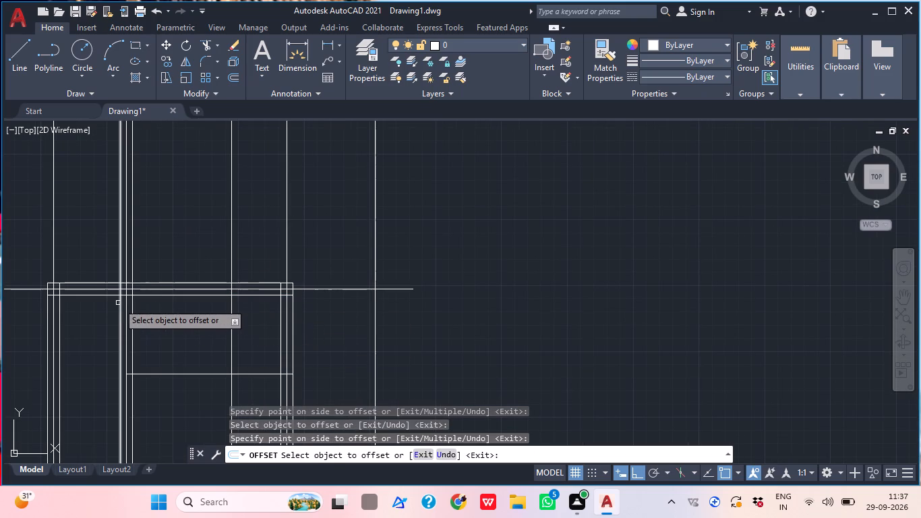
pyautogui.click(105, 295)
pyautogui.click(110, 345)
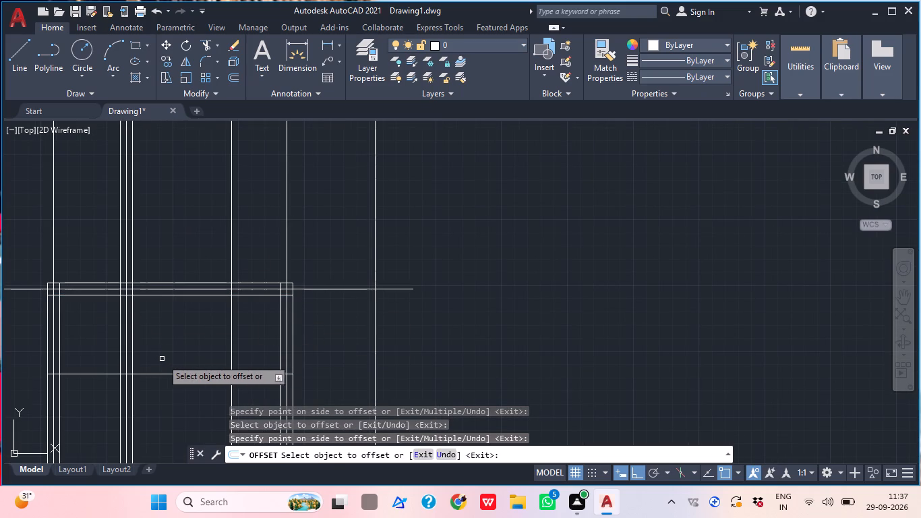
pyautogui.press('Escape')
# Offset the three new horizontal line segments 230 upward to form the second edge of an intermediate beam.
pyautogui.press('o')
pyautogui.press('space')
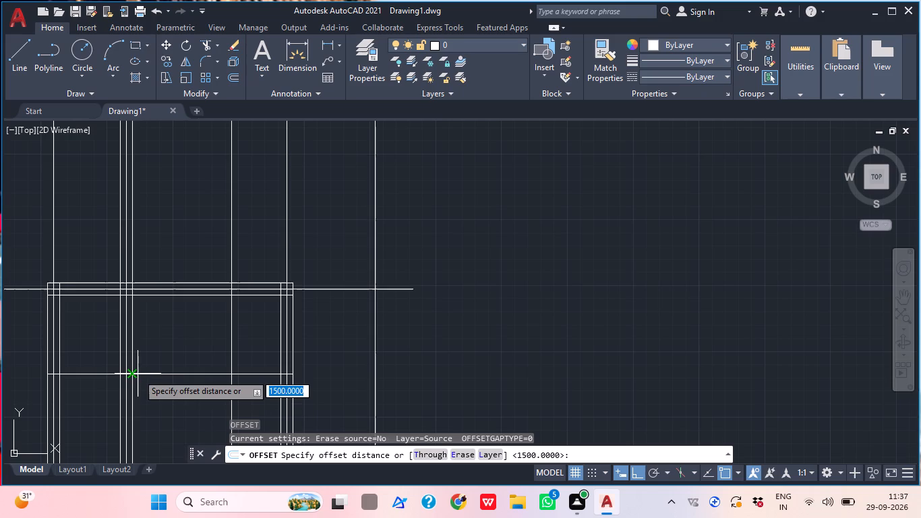
pyautogui.write('23')
pyautogui.press('0')
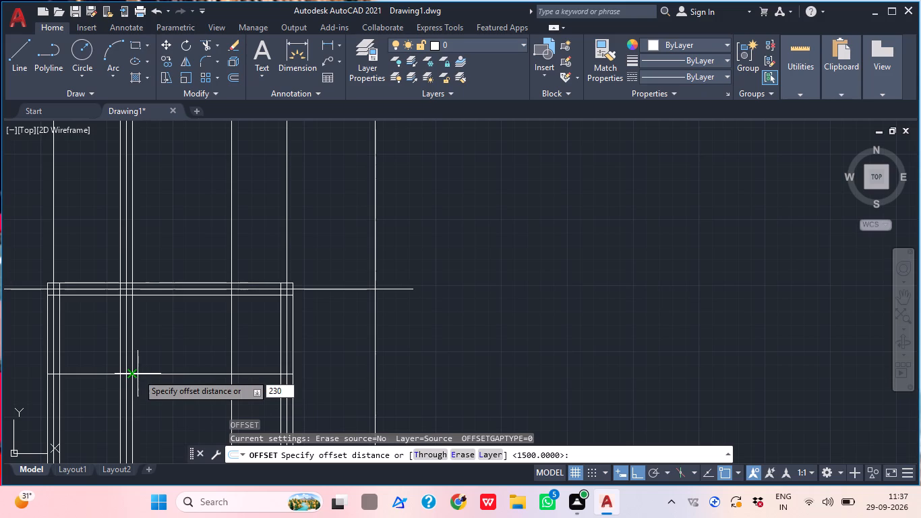
pyautogui.press('Return')
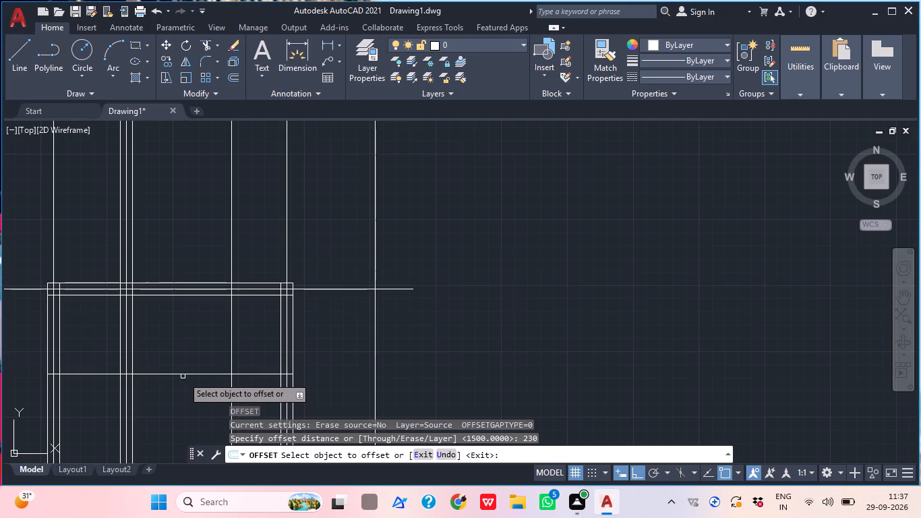
pyautogui.click(185, 373)
pyautogui.click(179, 343)
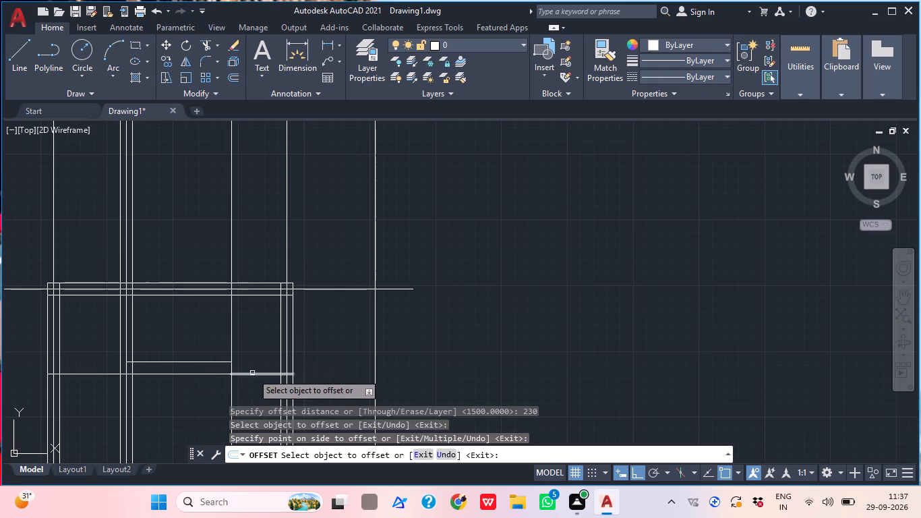
pyautogui.click(252, 373)
pyautogui.click(254, 353)
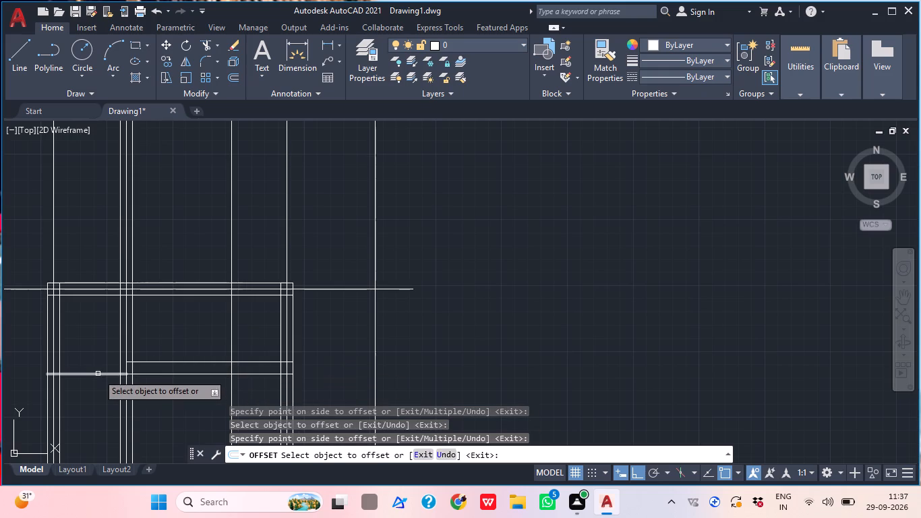
pyautogui.click(98, 374)
pyautogui.click(94, 346)
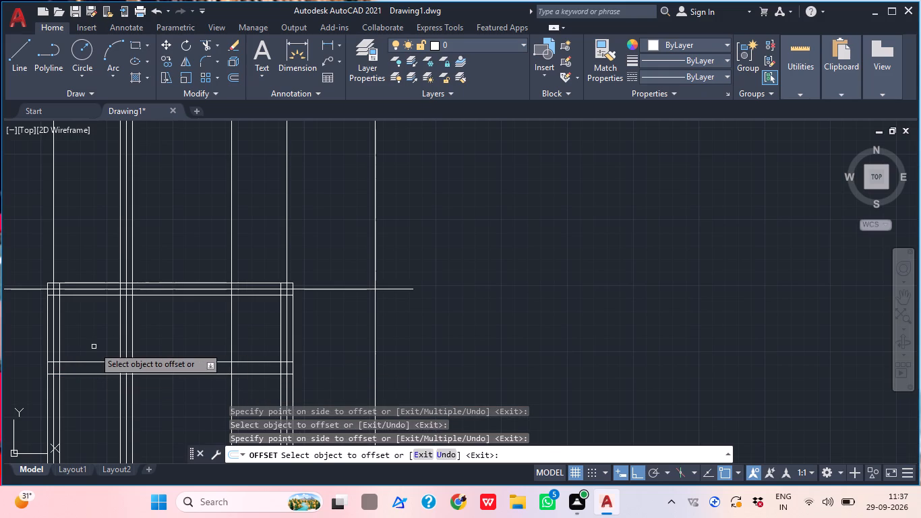
pyautogui.press('space')
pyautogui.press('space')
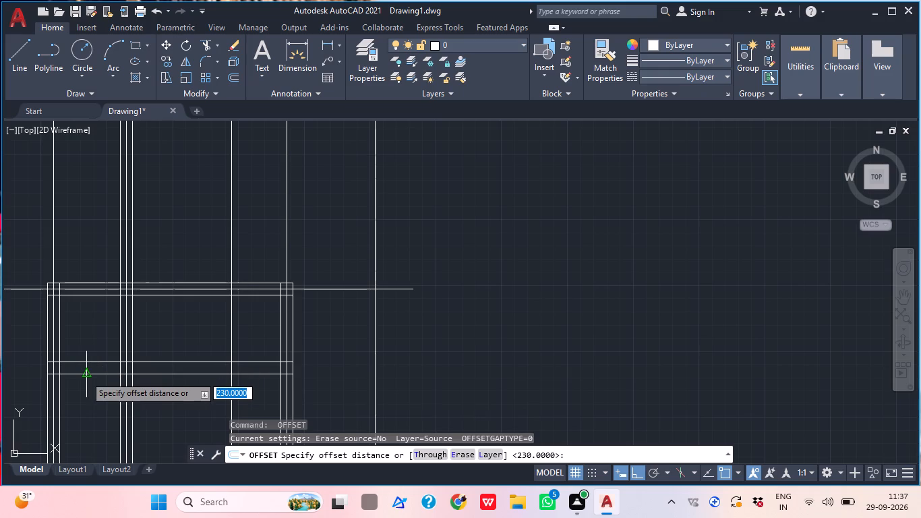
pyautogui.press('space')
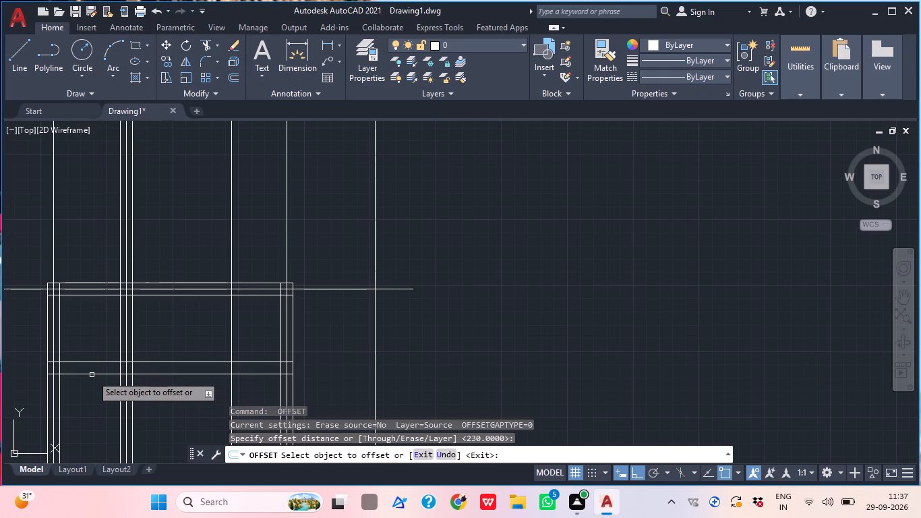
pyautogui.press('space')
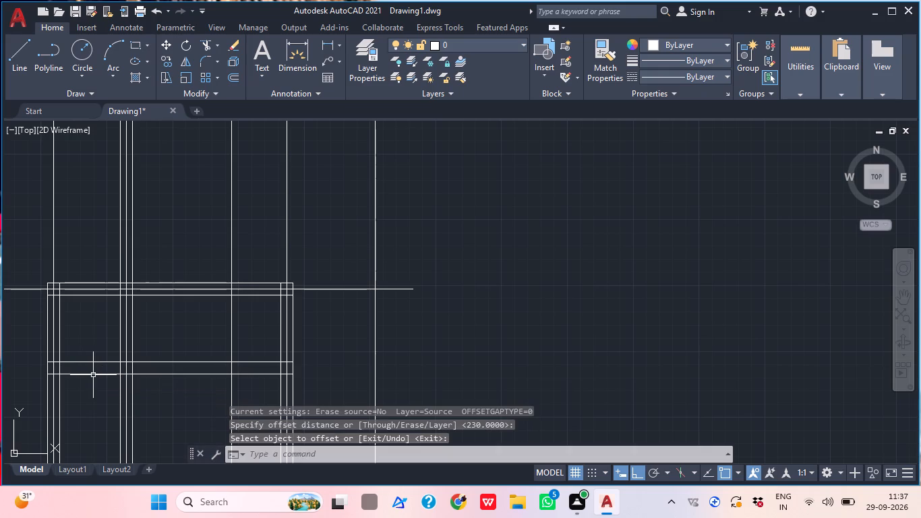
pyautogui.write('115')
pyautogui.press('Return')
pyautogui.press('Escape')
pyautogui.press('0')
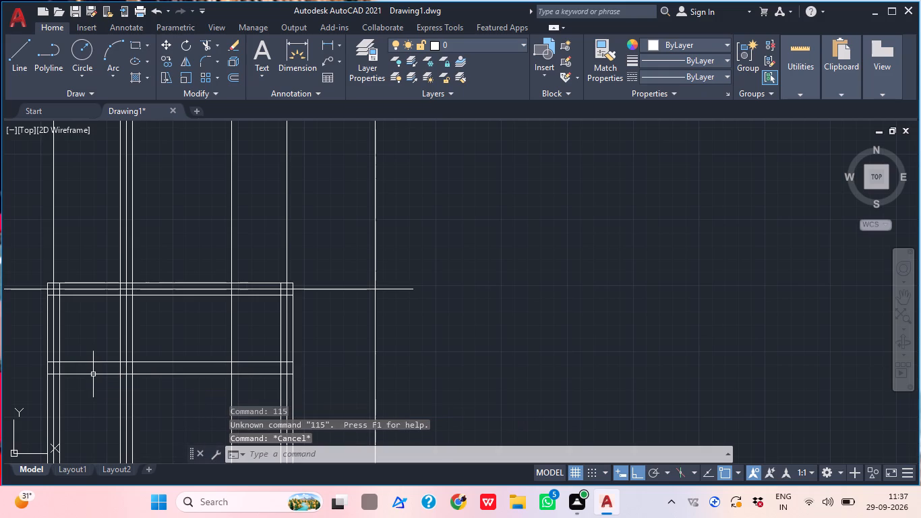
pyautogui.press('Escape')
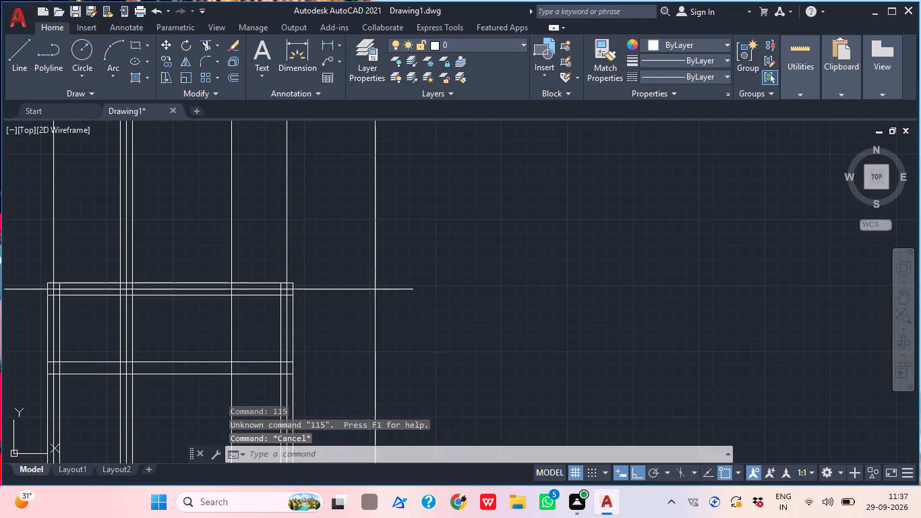
# Offset the intermediate beam's three lower edge line segments 115 upward to add its centre line.
pyautogui.press('o')
pyautogui.press('Return')
pyautogui.write('115')
pyautogui.press('Return')
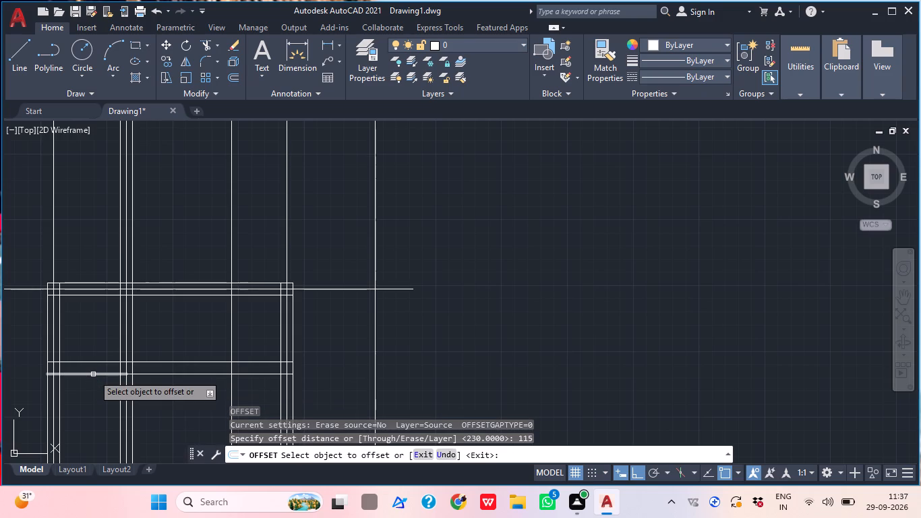
pyautogui.click(92, 374)
pyautogui.click(96, 353)
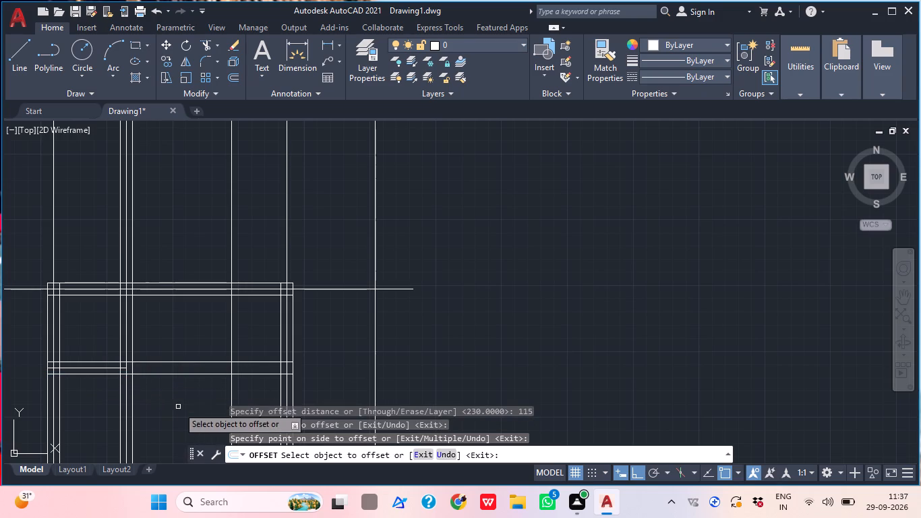
pyautogui.click(177, 373)
pyautogui.click(168, 362)
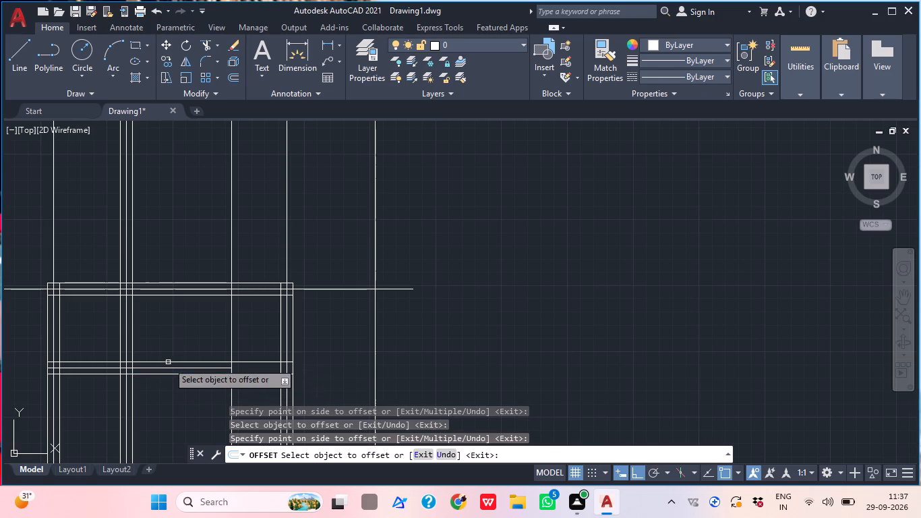
pyautogui.click(251, 373)
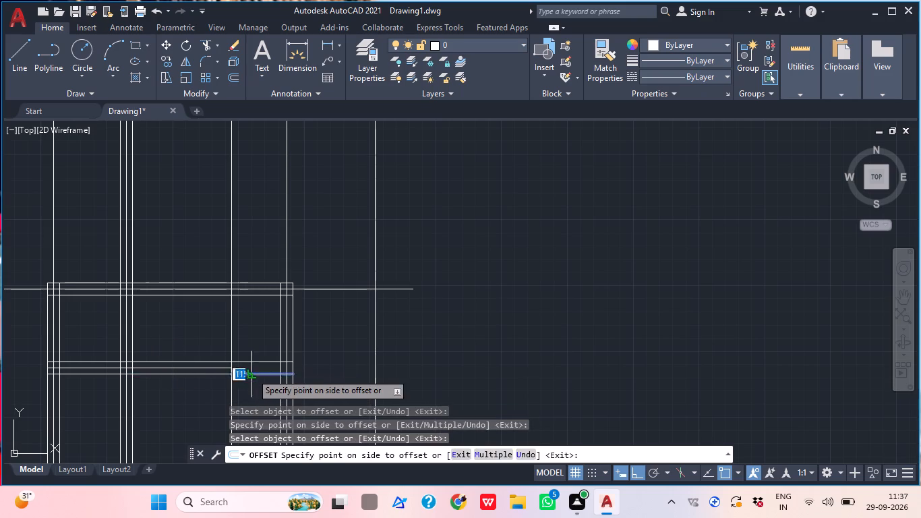
pyautogui.click(250, 364)
pyautogui.press('Escape')
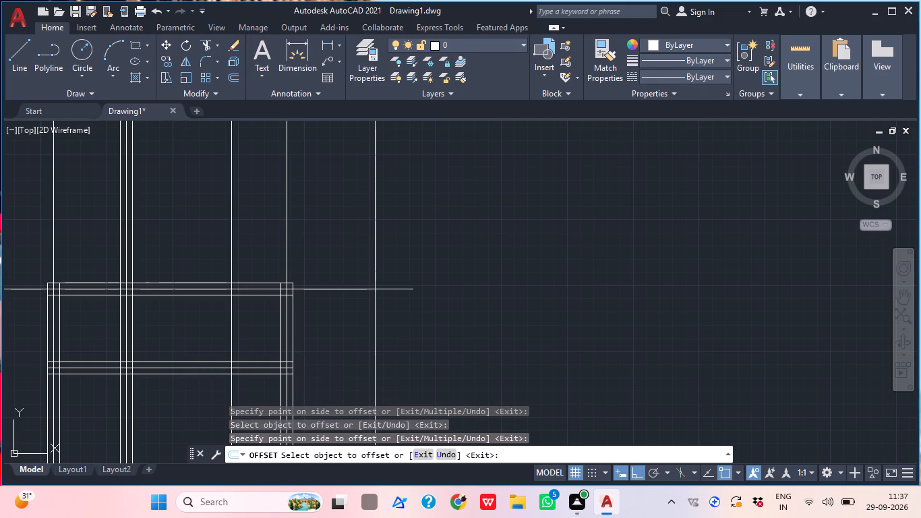
# Extend the lower horizontal beam's two edge lines leftward from the inner vertical beam to the outer vertical beam.
pyautogui.scroll(-1, 123, 321)
pyautogui.moveTo(136, 318); pyautogui.dragTo(170, 305, button='middle')
pyautogui.scroll(-2, 170, 305)
pyautogui.middleClick(173, 325)
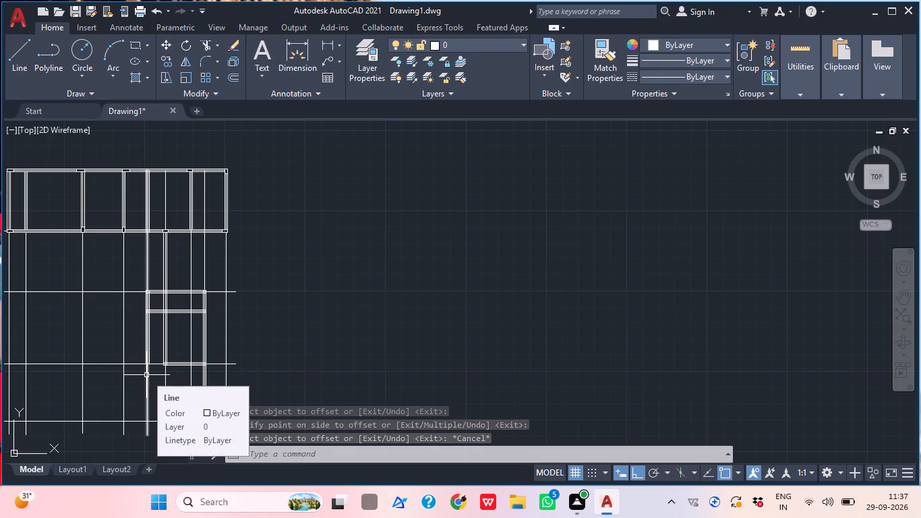
pyautogui.scroll(4, 149, 375)
pyautogui.write('ex')
pyautogui.press('space')
pyautogui.click(244, 337)
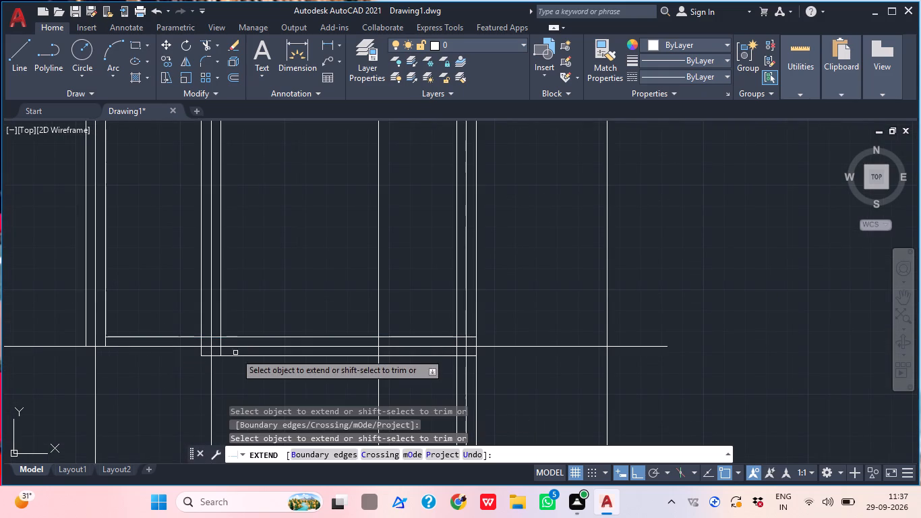
pyautogui.click(235, 355)
pyautogui.click(240, 346)
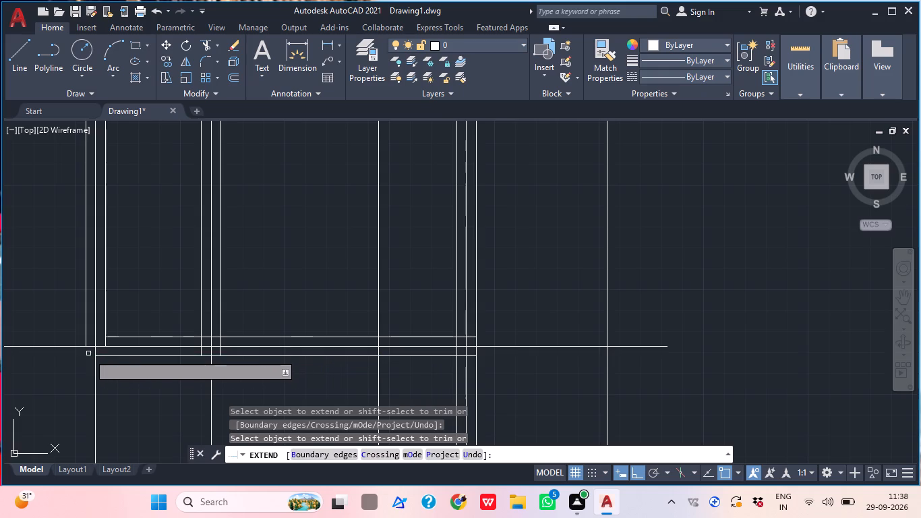
pyautogui.press('Escape')
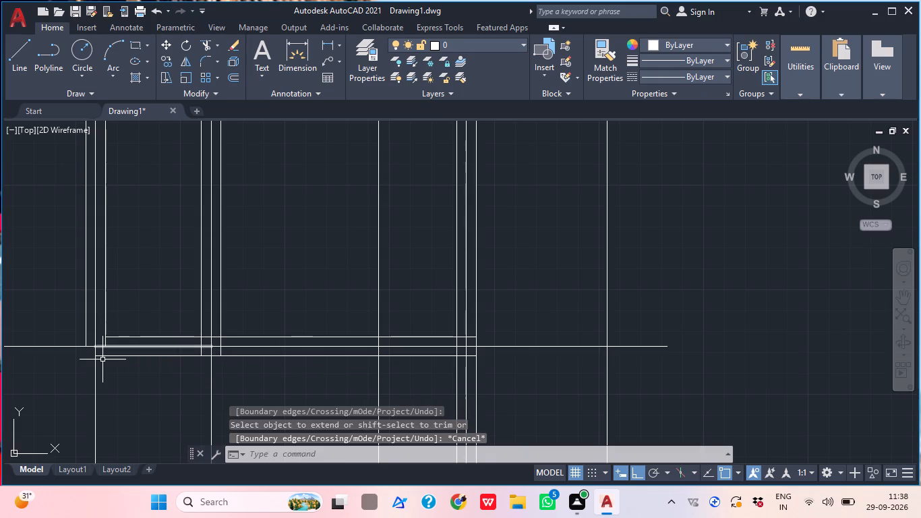
# Trim the inner vertical beam's two edge lines between the intermediate horizontal beam and the lower horizontal beam.
pyautogui.scroll(-1, 247, 333)
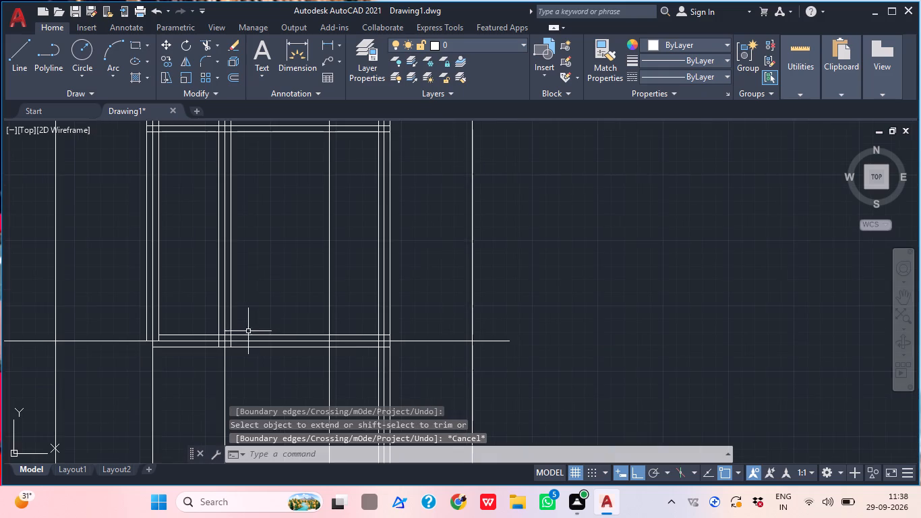
pyautogui.moveTo(293, 314); pyautogui.dragTo(266, 330, button='middle')
pyautogui.scroll(-2, 258, 333)
pyautogui.moveTo(218, 275); pyautogui.dragTo(208, 281, button='middle')
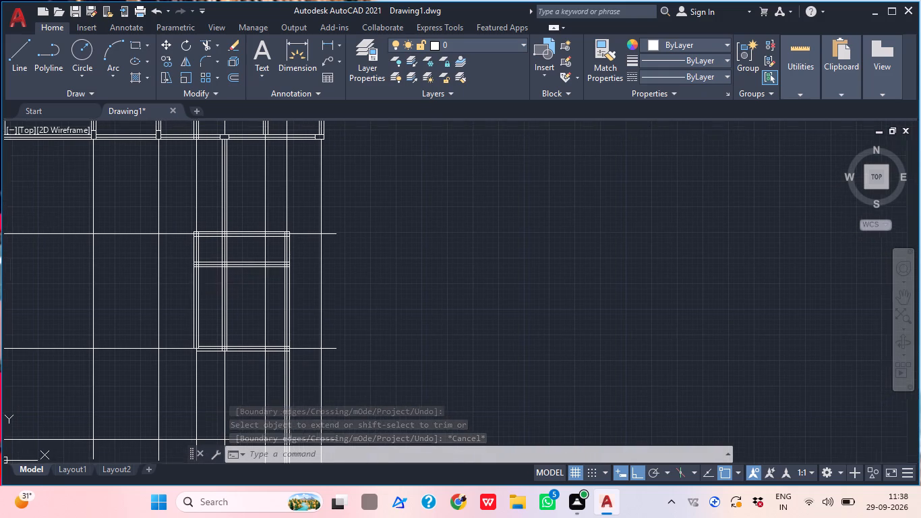
pyautogui.moveTo(208, 281); pyautogui.dragTo(205, 281, button='middle')
pyautogui.scroll(2, 213, 283)
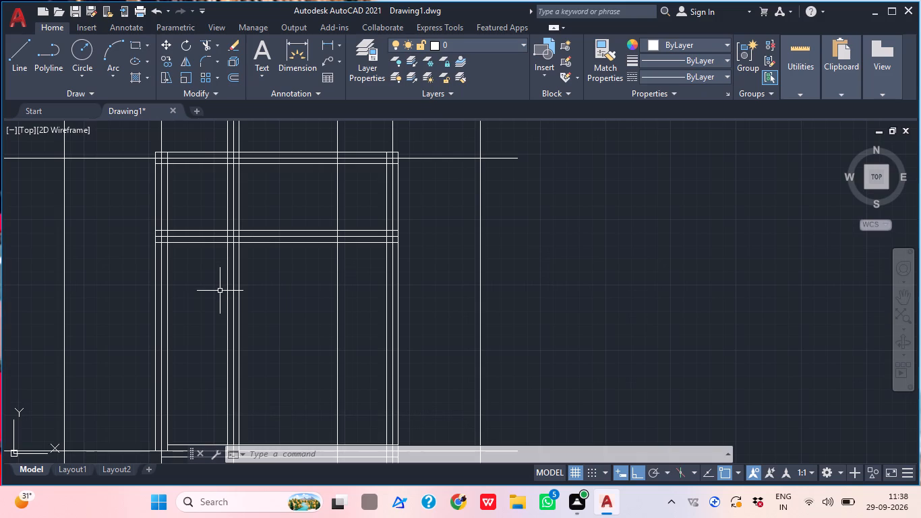
pyautogui.write('tr')
pyautogui.press('space')
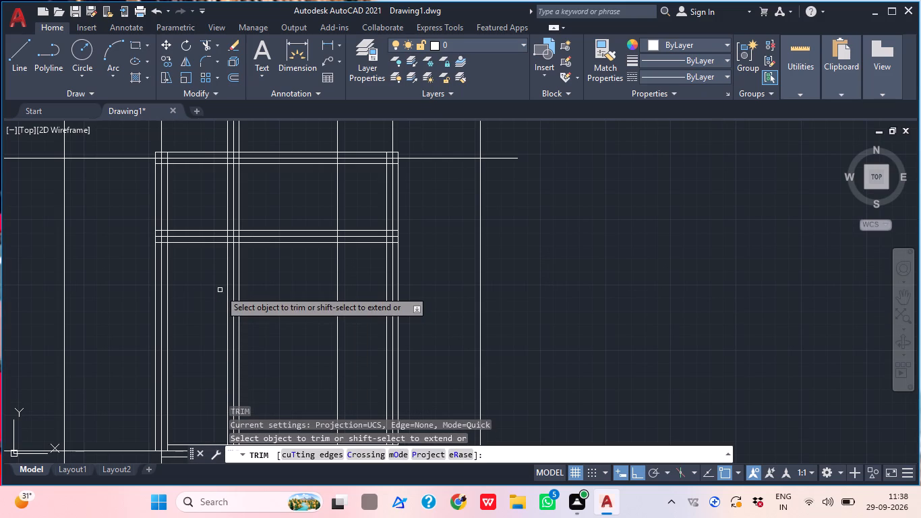
pyautogui.scroll(2, 220, 289)
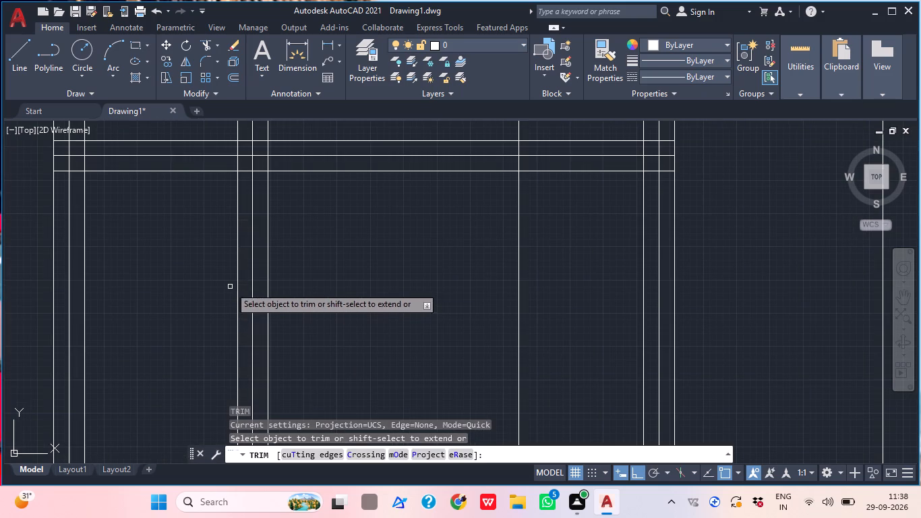
pyautogui.click(239, 285)
pyautogui.click(271, 280)
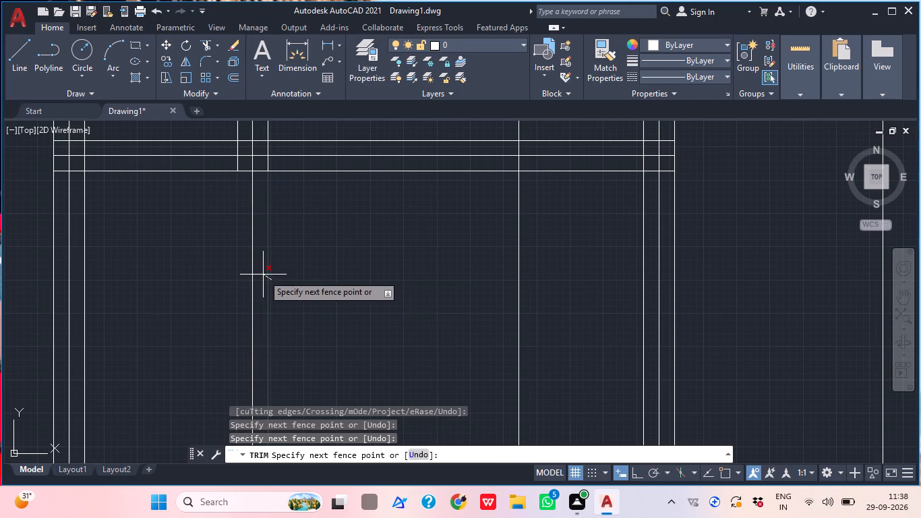
pyautogui.click(263, 275)
pyautogui.press('Escape')
pyautogui.scroll(-3, 322, 277)
pyautogui.moveTo(323, 288); pyautogui.dragTo(241, 336, button='middle')
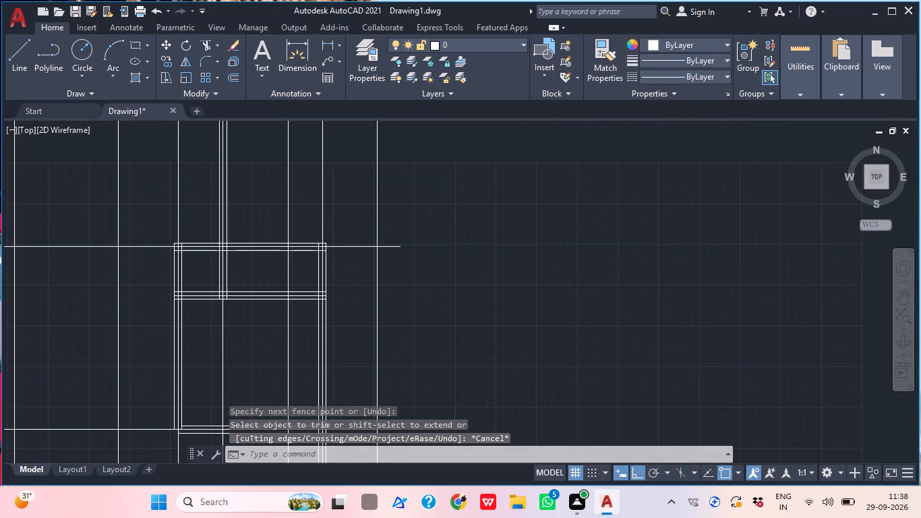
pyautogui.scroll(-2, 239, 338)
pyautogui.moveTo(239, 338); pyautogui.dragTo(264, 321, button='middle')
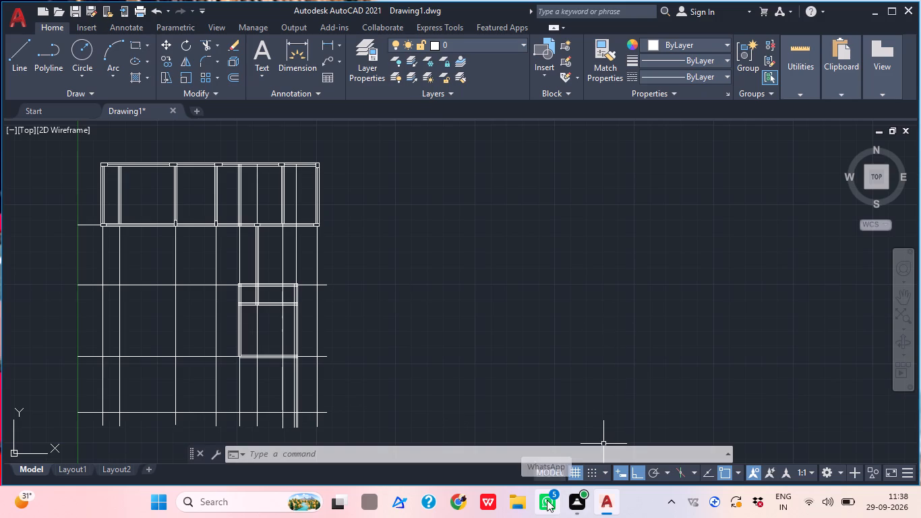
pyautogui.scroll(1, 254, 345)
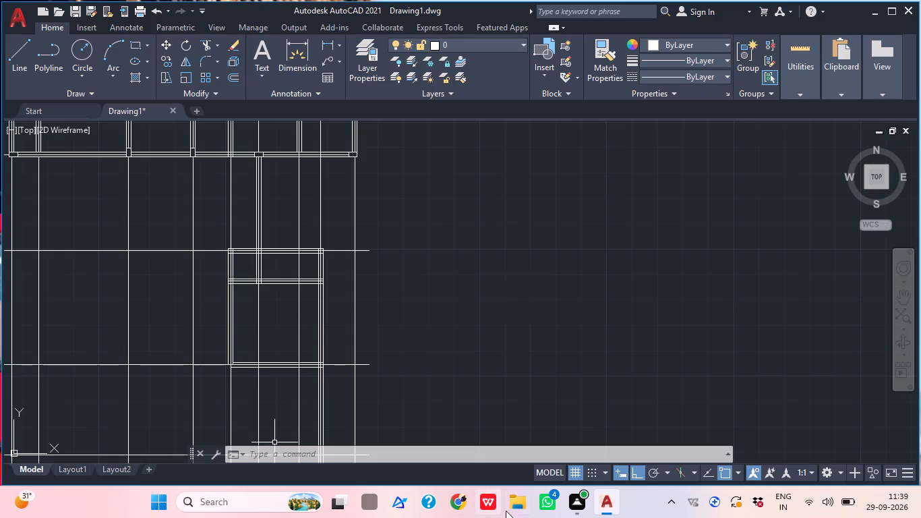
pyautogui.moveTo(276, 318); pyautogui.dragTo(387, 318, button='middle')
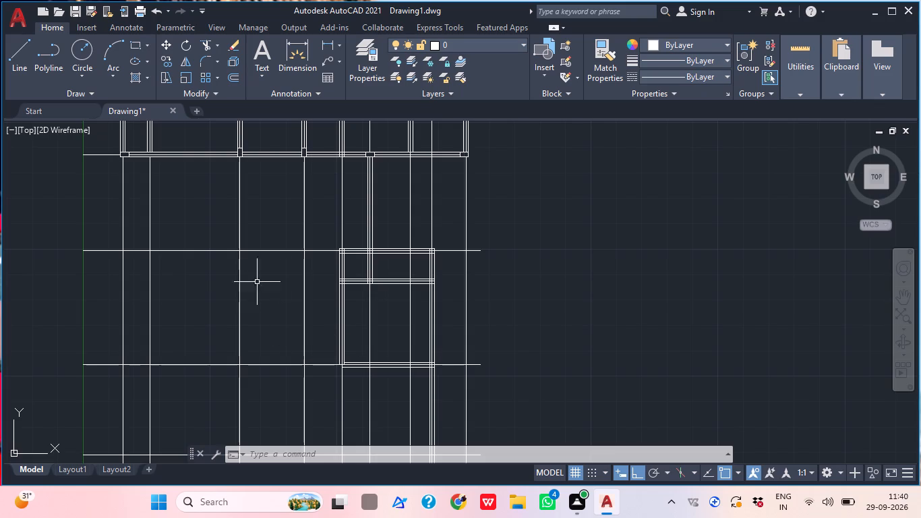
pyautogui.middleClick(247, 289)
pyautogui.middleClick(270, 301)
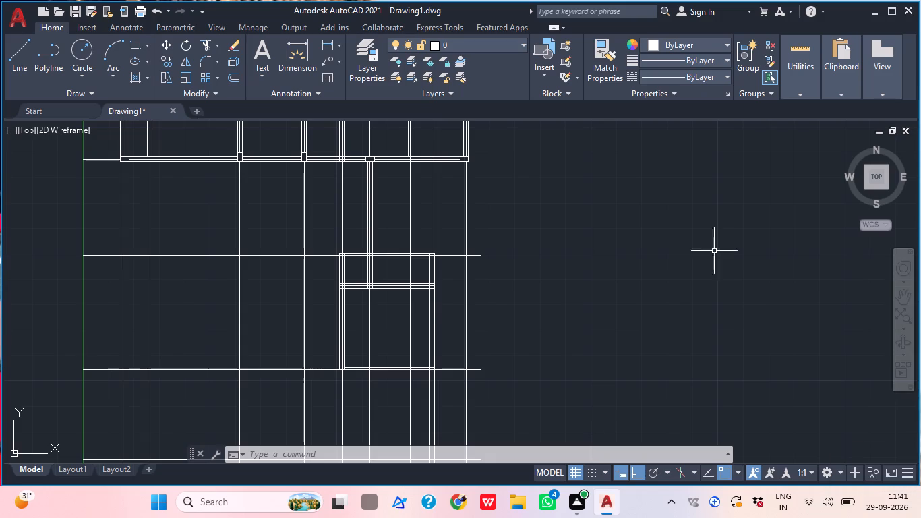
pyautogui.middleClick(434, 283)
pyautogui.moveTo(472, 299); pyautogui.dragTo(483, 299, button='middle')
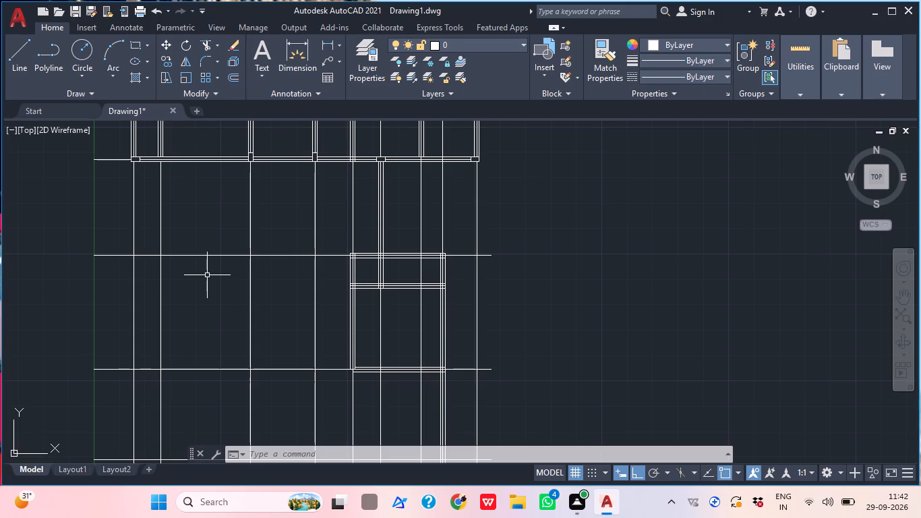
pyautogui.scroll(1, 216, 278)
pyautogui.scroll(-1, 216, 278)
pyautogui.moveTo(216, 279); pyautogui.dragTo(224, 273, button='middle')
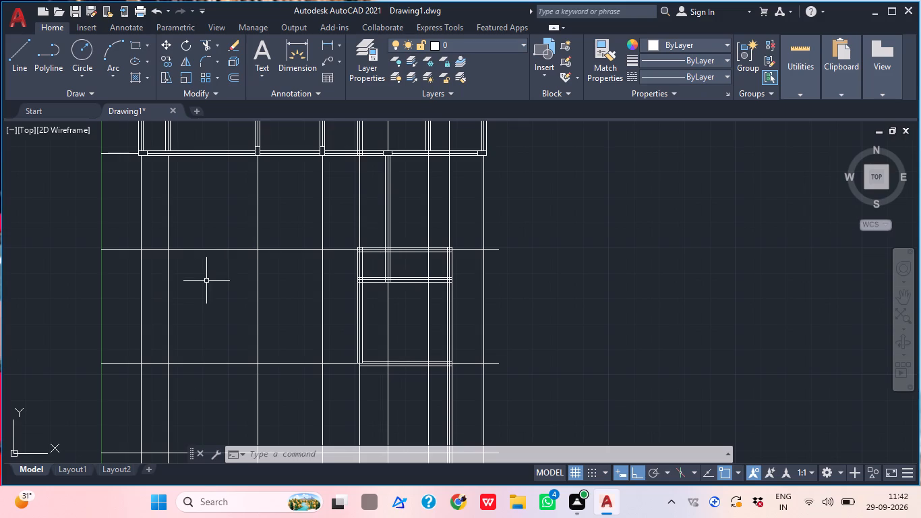
# Offset the third vertical grid line from the left, below the upper beam block, by 115 to both sides.
pyautogui.press('o')
pyautogui.press('Return')
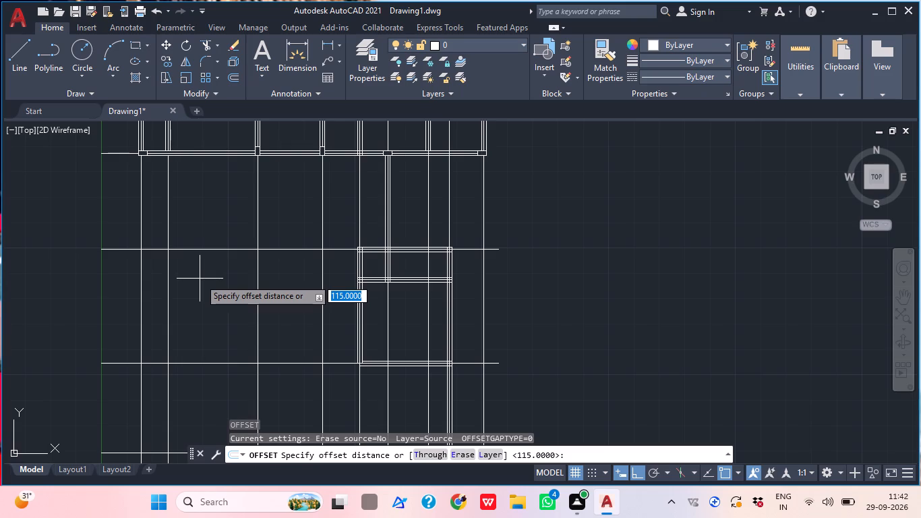
pyautogui.press('Return')
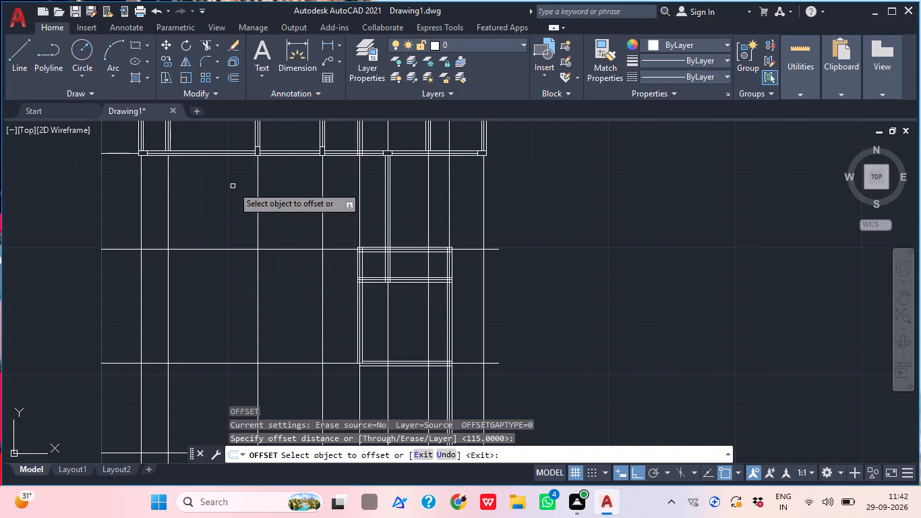
pyautogui.scroll(1, 258, 219)
pyautogui.moveTo(249, 228); pyautogui.dragTo(245, 283, button='middle')
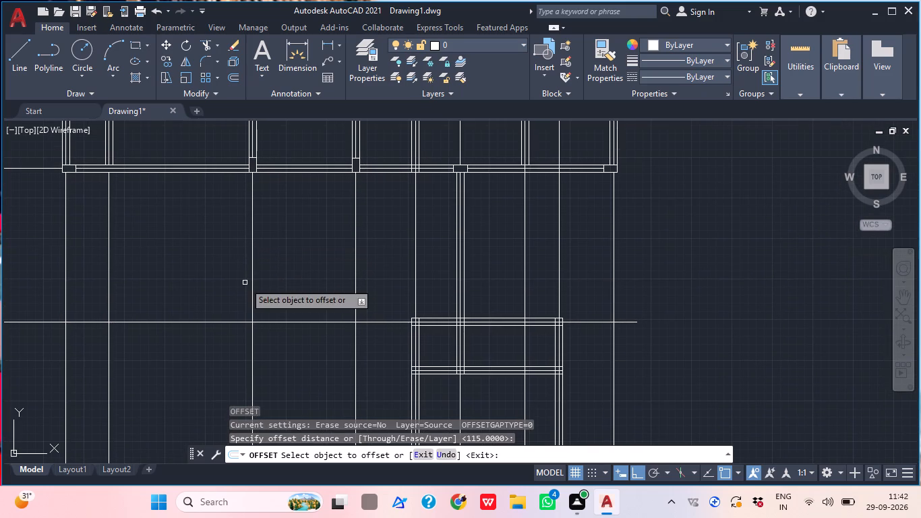
pyautogui.click(254, 268)
pyautogui.click(241, 268)
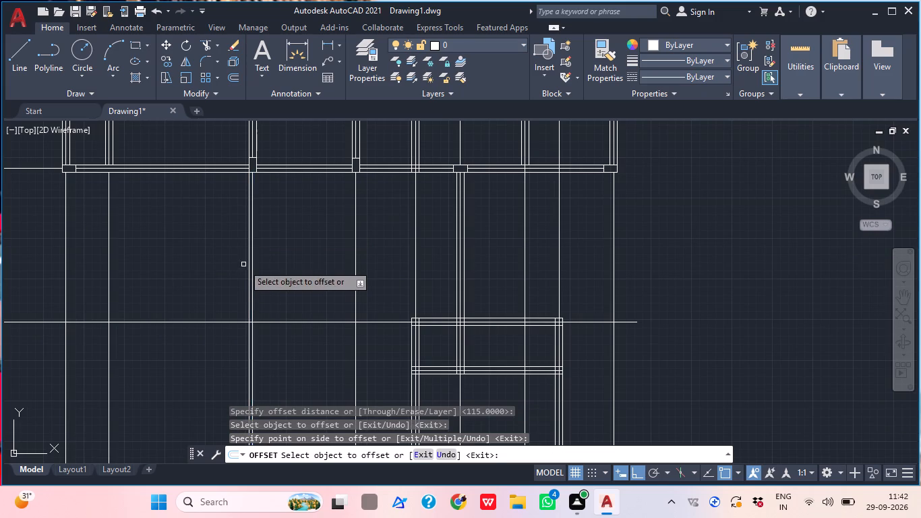
pyautogui.scroll(2, 258, 253)
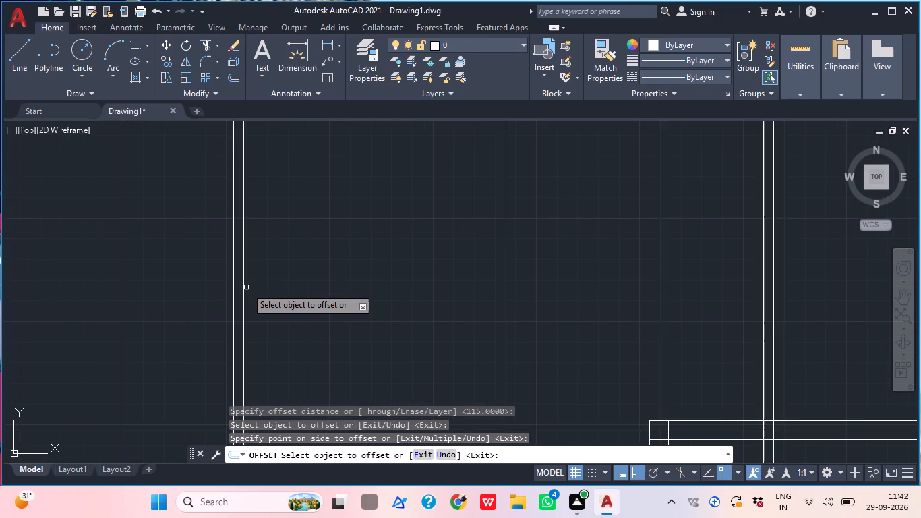
pyautogui.click(243, 283)
pyautogui.click(264, 279)
pyautogui.scroll(-4, 306, 258)
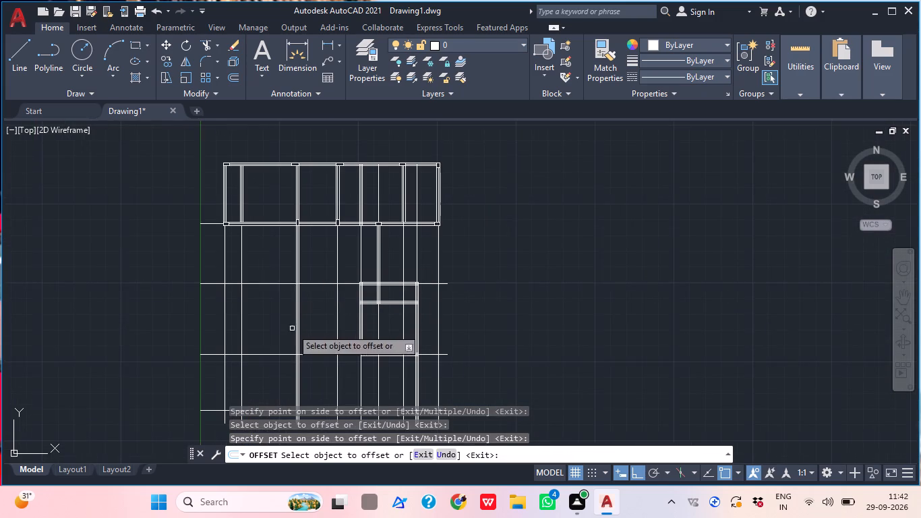
# Offset the upper horizontal grid line's two segments between the third vertical beam and the small room 115 above and below.
pyautogui.moveTo(292, 328); pyautogui.dragTo(281, 328, button='middle')
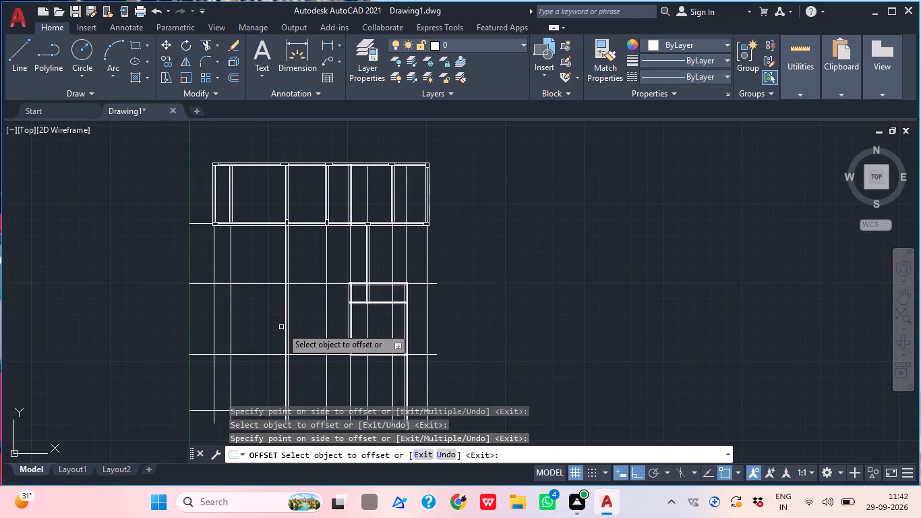
pyautogui.scroll(2, 307, 285)
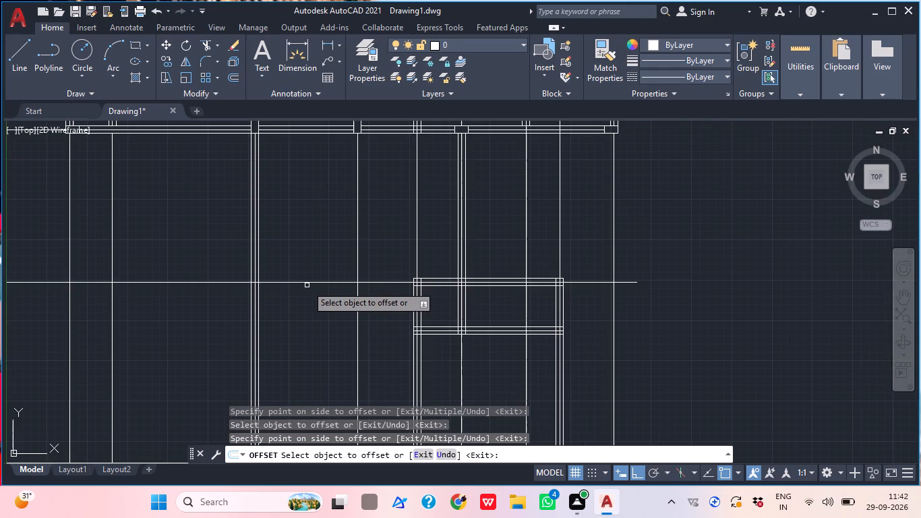
pyautogui.click(307, 283)
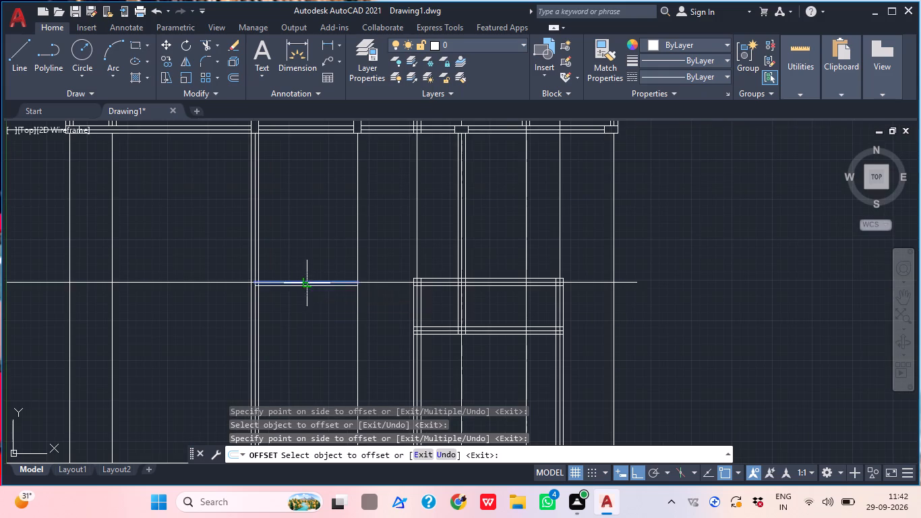
pyautogui.click(291, 261)
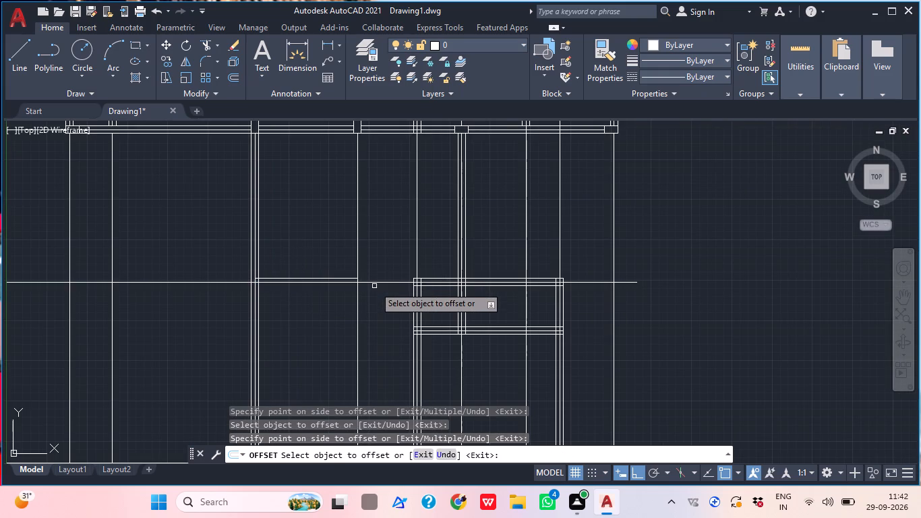
pyautogui.click(374, 283)
pyautogui.click(376, 268)
pyautogui.scroll(2, 331, 286)
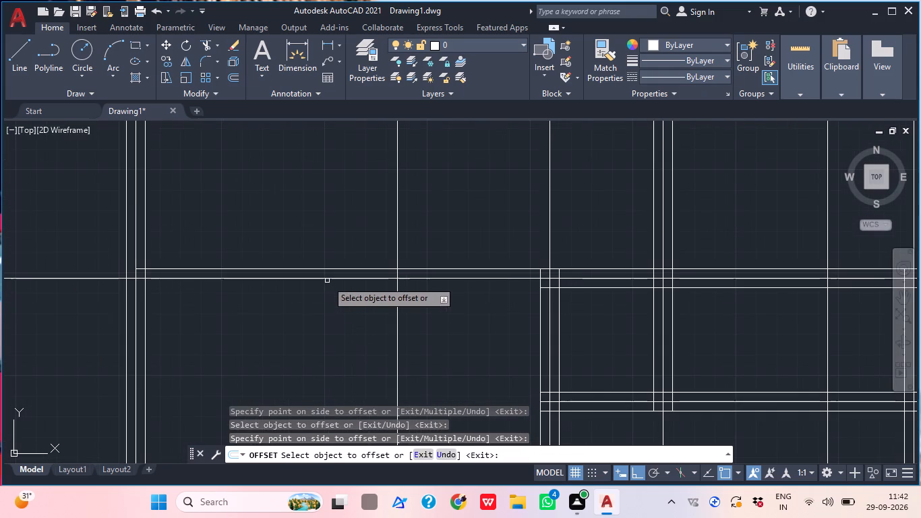
pyautogui.click(322, 277)
pyautogui.click(318, 301)
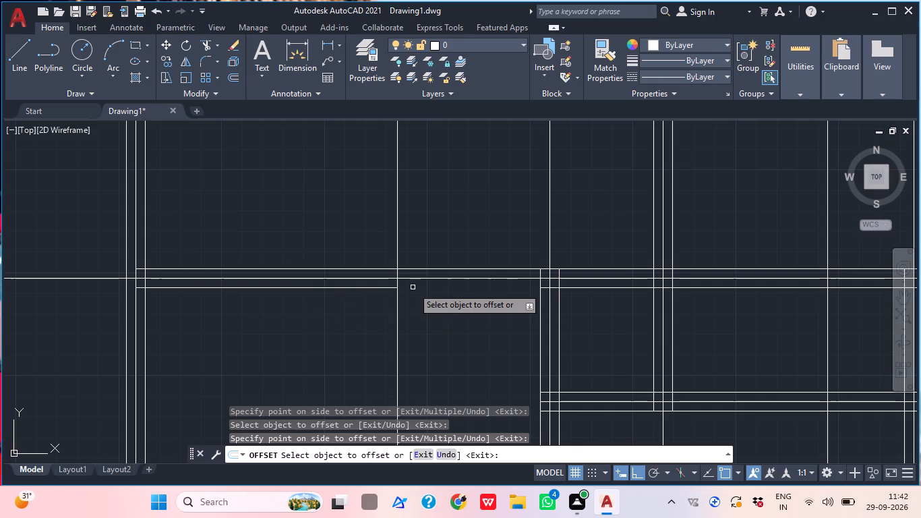
pyautogui.moveTo(425, 279); pyautogui.dragTo(430, 298)
pyautogui.click(430, 299)
pyautogui.scroll(-3, 414, 300)
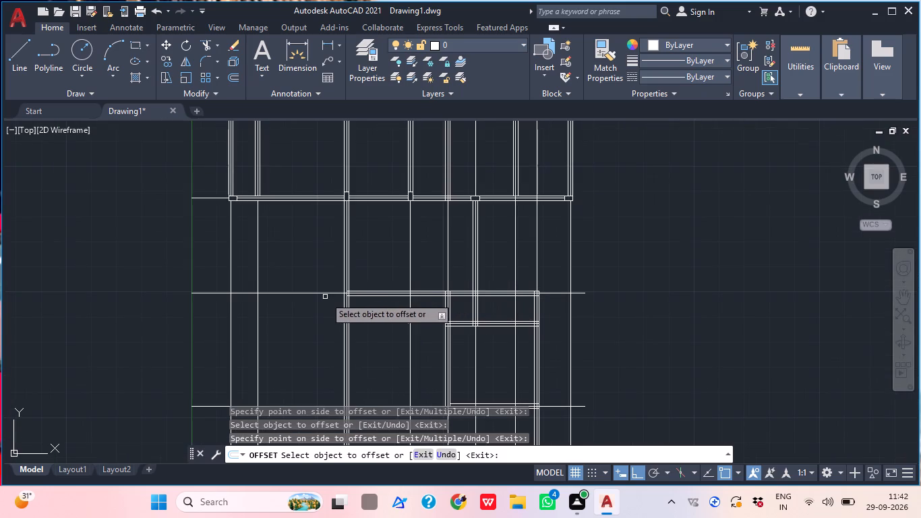
# Offset the same horizontal grid line's segment between the second and third vertical grid lines 115 above and below.
pyautogui.click(309, 292)
pyautogui.click(301, 266)
pyautogui.scroll(2, 307, 314)
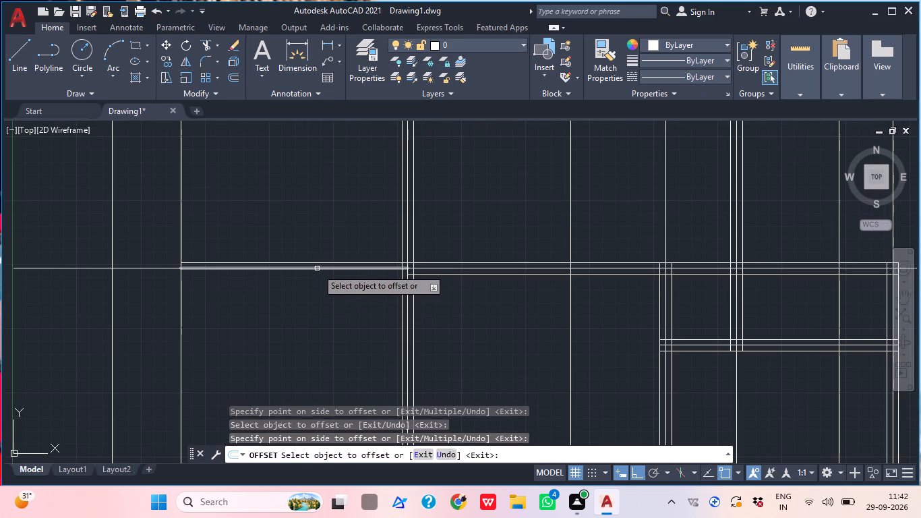
pyautogui.click(317, 268)
pyautogui.click(316, 280)
pyautogui.moveTo(314, 285); pyautogui.dragTo(309, 258, button='middle')
pyautogui.scroll(-2, 309, 258)
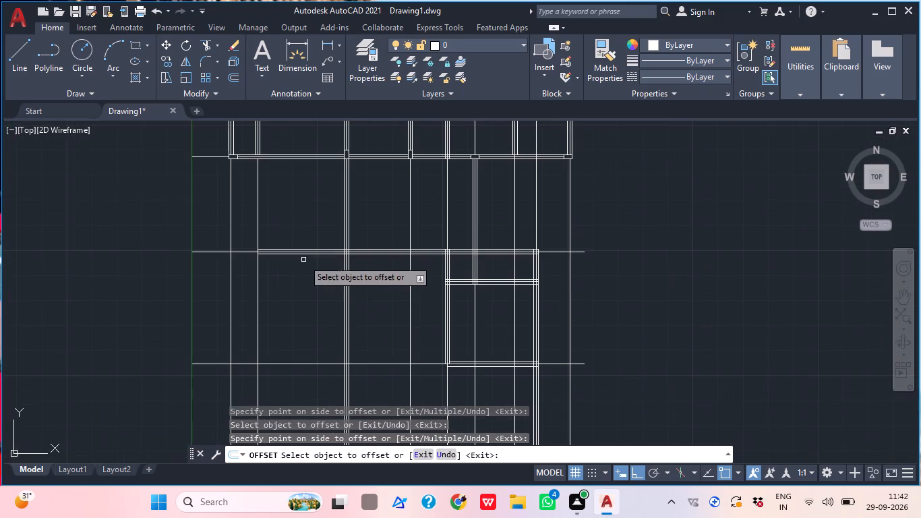
# Offset the second vertical grid line below the upper beam block by 115 to both sides.
pyautogui.scroll(2, 243, 288)
pyautogui.click(278, 250)
pyautogui.click(322, 254)
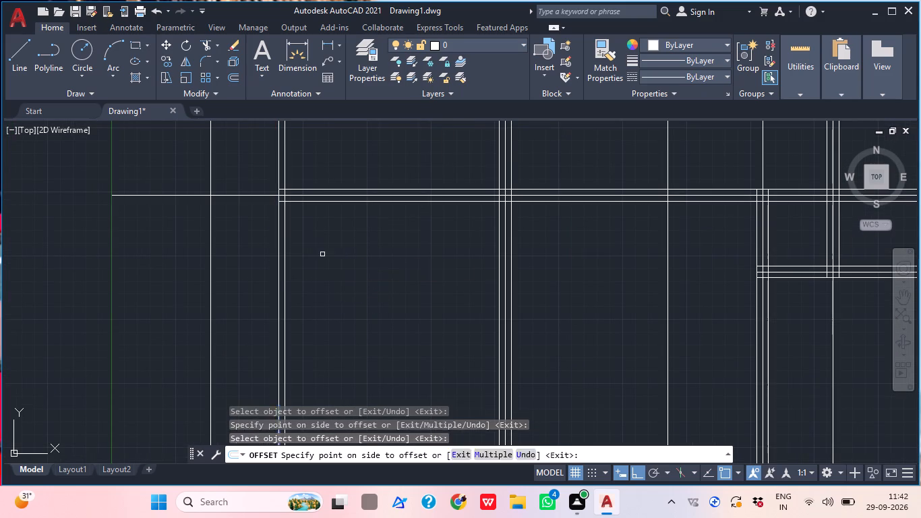
pyautogui.click(280, 247)
pyautogui.click(267, 243)
pyautogui.scroll(-2, 322, 243)
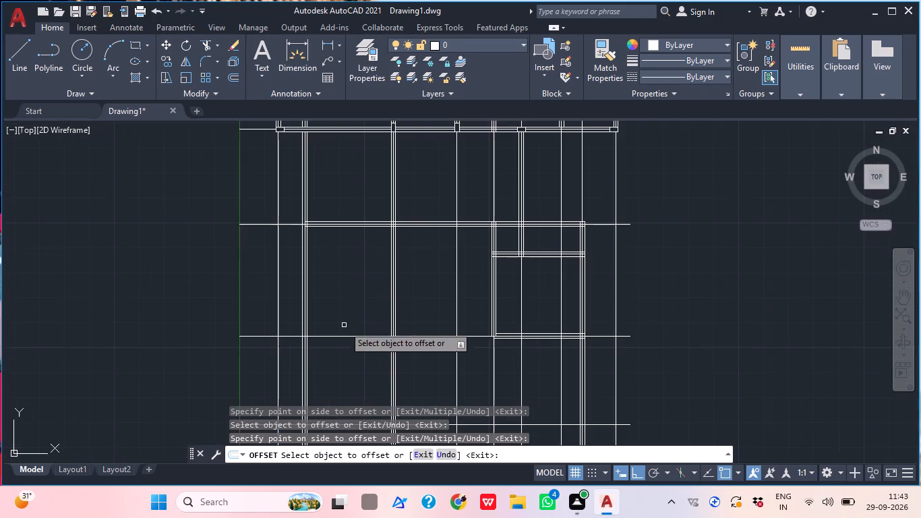
# Offset the lower horizontal grid line's segment between the second and third vertical beams 115 above and below.
pyautogui.scroll(2, 345, 345)
pyautogui.click(340, 329)
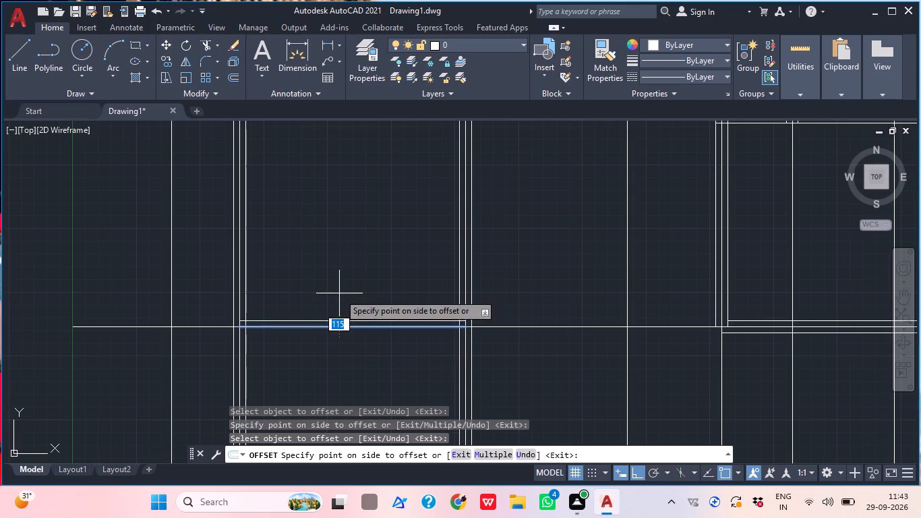
pyautogui.click(339, 293)
pyautogui.click(346, 326)
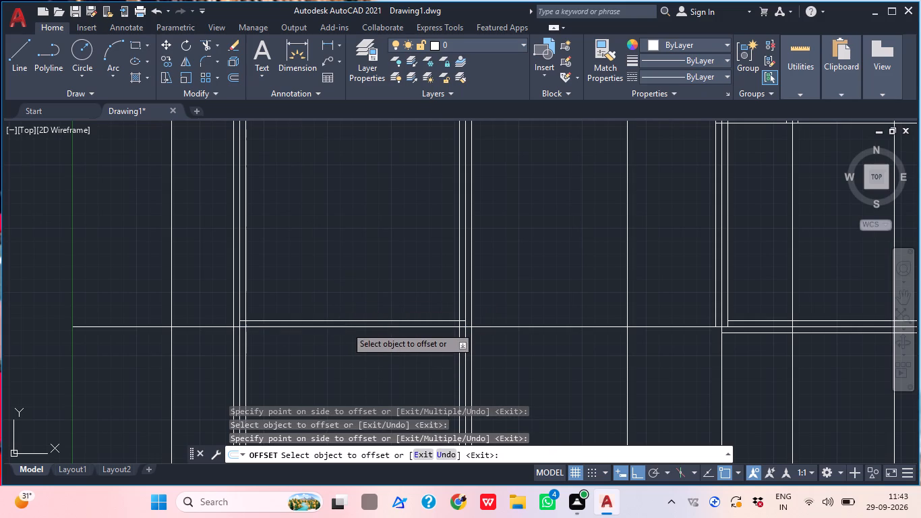
pyautogui.click(349, 335)
pyautogui.scroll(-2, 409, 332)
pyautogui.moveTo(432, 324); pyautogui.dragTo(383, 327, button='middle')
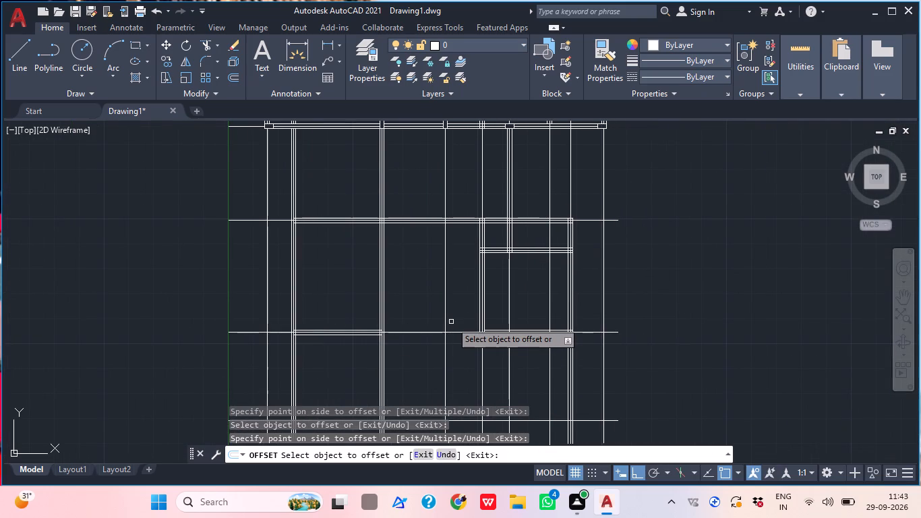
pyautogui.press('Escape')
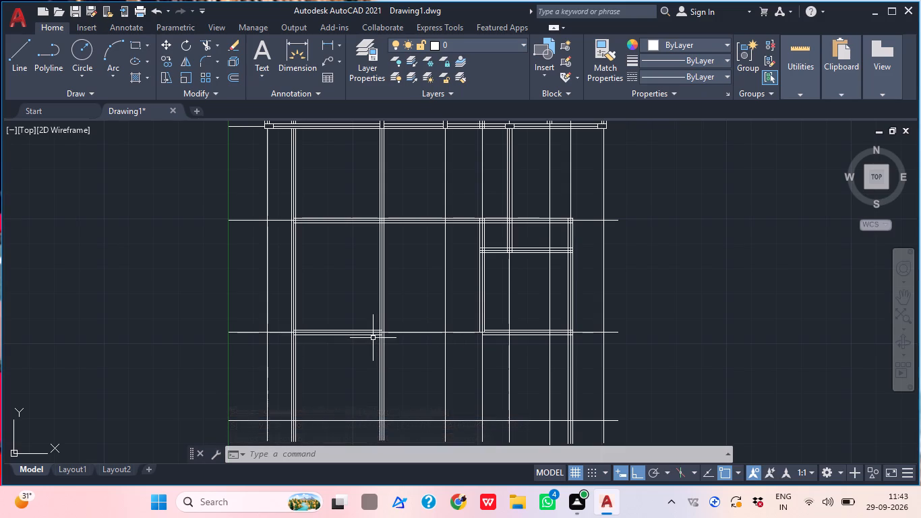
# Extend the new lower horizontal beam's two edge lines at both ends to the outer edges of the second and third vertical beams.
pyautogui.write('ex')
pyautogui.press('space')
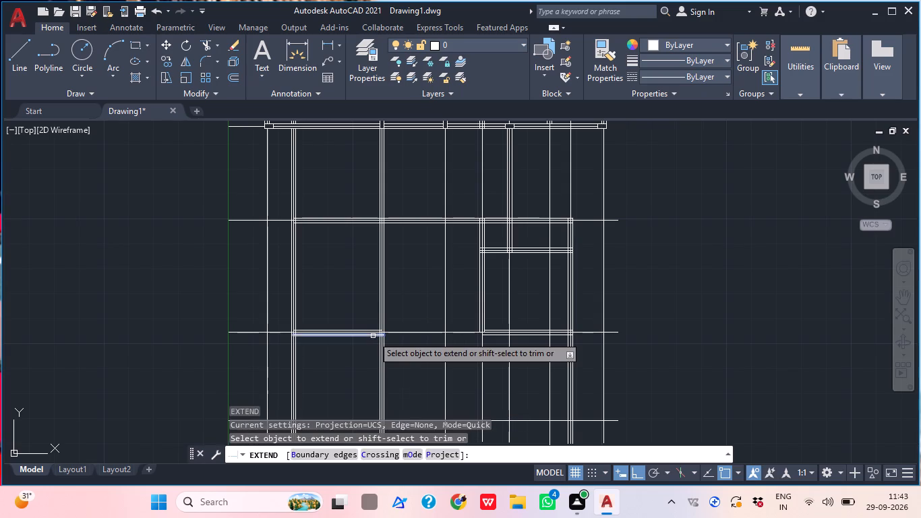
pyautogui.scroll(2, 373, 336)
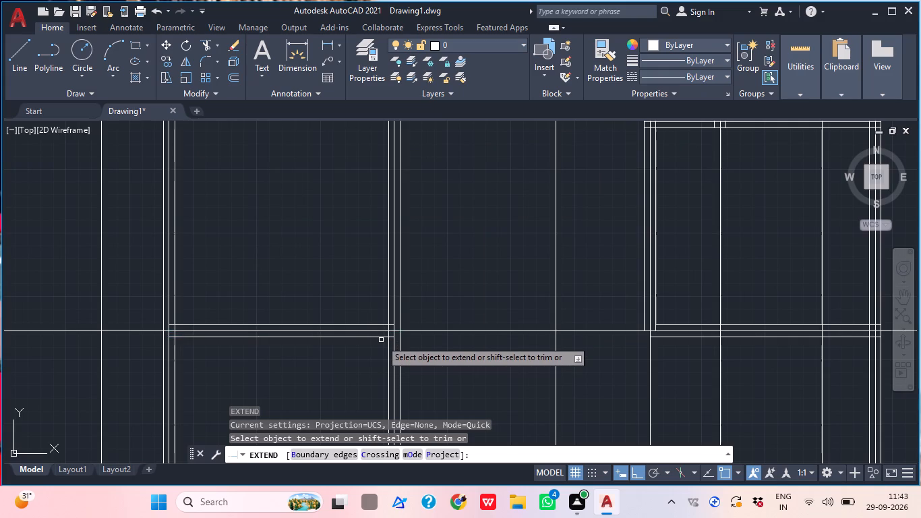
pyautogui.click(379, 339)
pyautogui.click(379, 326)
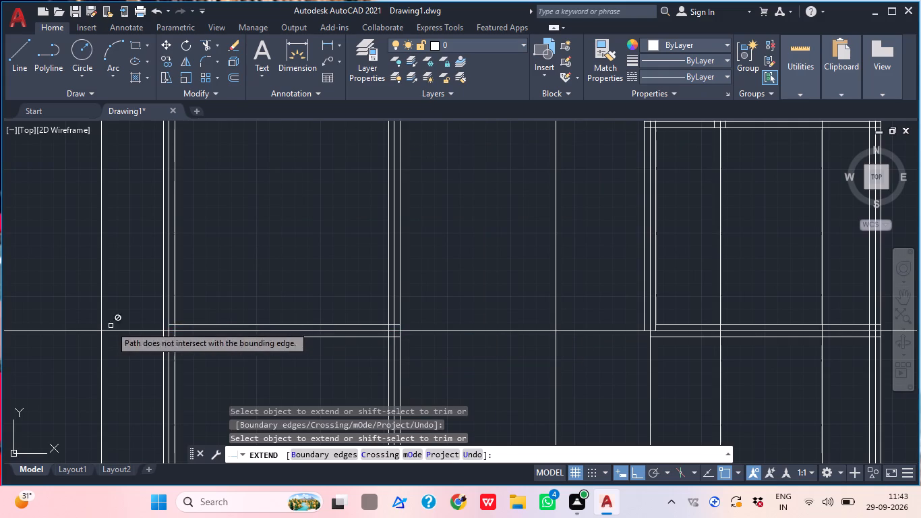
pyautogui.click(183, 324)
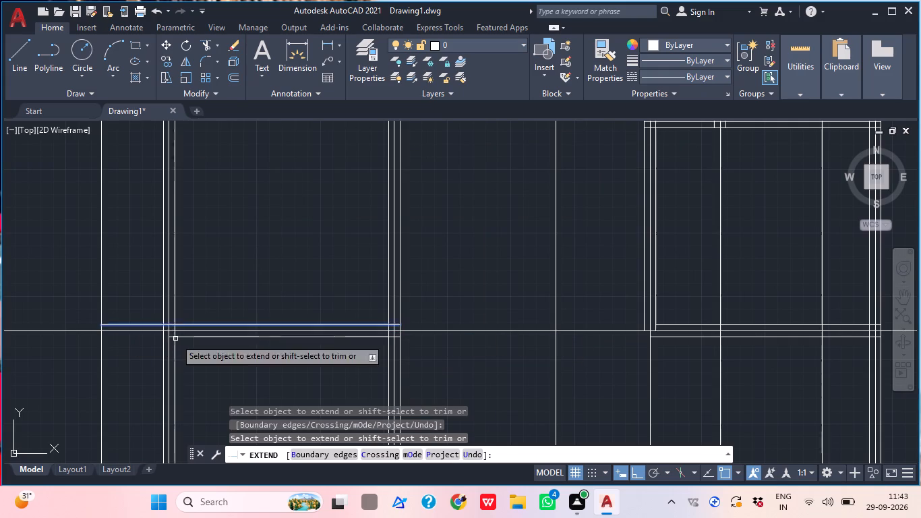
pyautogui.click(182, 337)
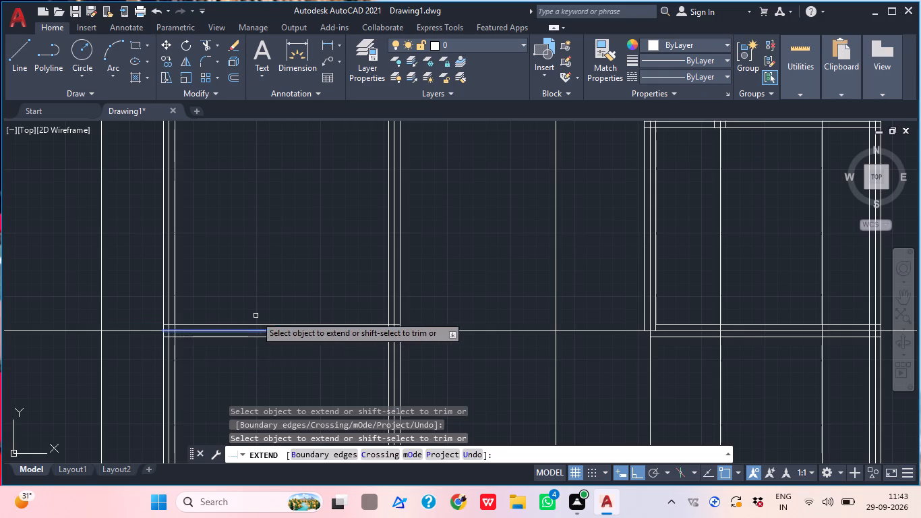
# Extend the middle horizontal beam's two edge lines to the outer edge of the second vertical beam.
pyautogui.scroll(-1, 291, 303)
pyautogui.moveTo(259, 269); pyautogui.dragTo(229, 333, button='middle')
pyautogui.scroll(1, 181, 207)
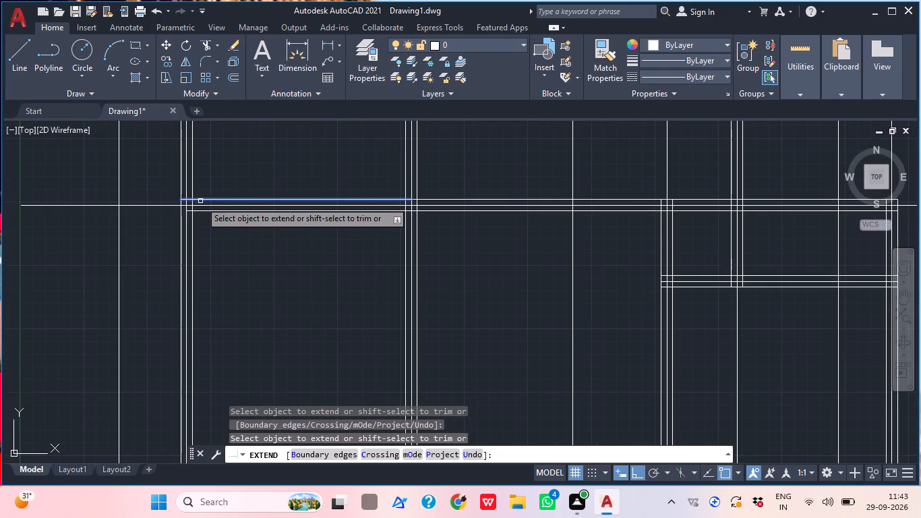
pyautogui.click(200, 201)
pyautogui.click(200, 212)
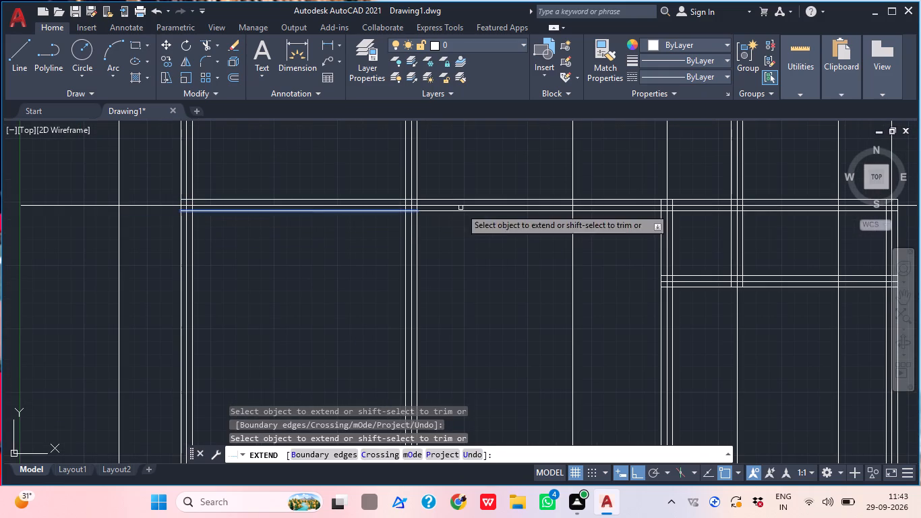
pyautogui.press('Escape')
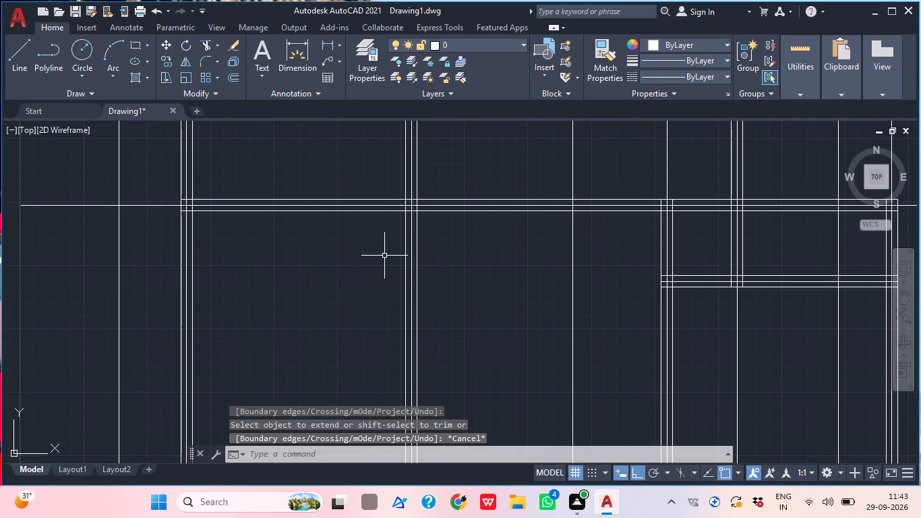
# Trim the edge lines of the second and third vertical beams below the lower horizontal beam, keeping the grid lines.
pyautogui.write('tr')
pyautogui.press('space')
pyautogui.moveTo(353, 294); pyautogui.dragTo(356, 252, button='middle')
pyautogui.scroll(-2, 357, 246)
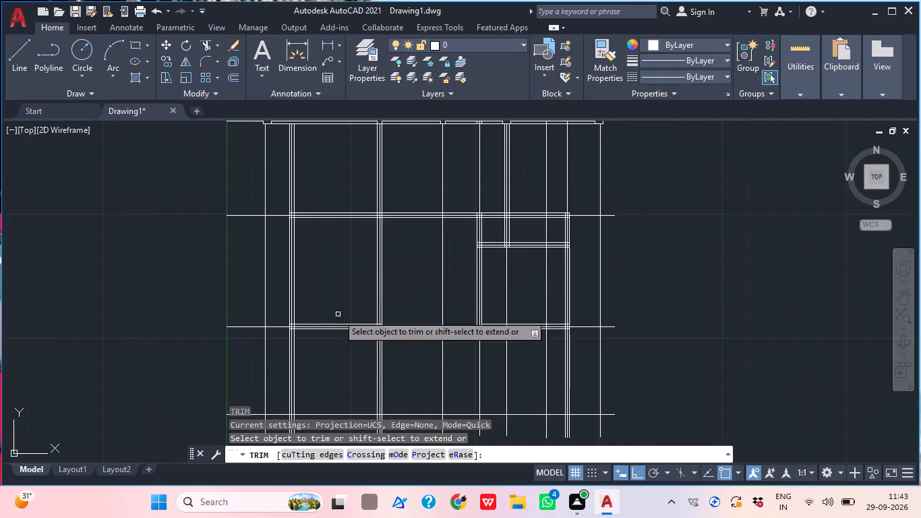
pyautogui.scroll(3, 311, 352)
pyautogui.click(258, 343)
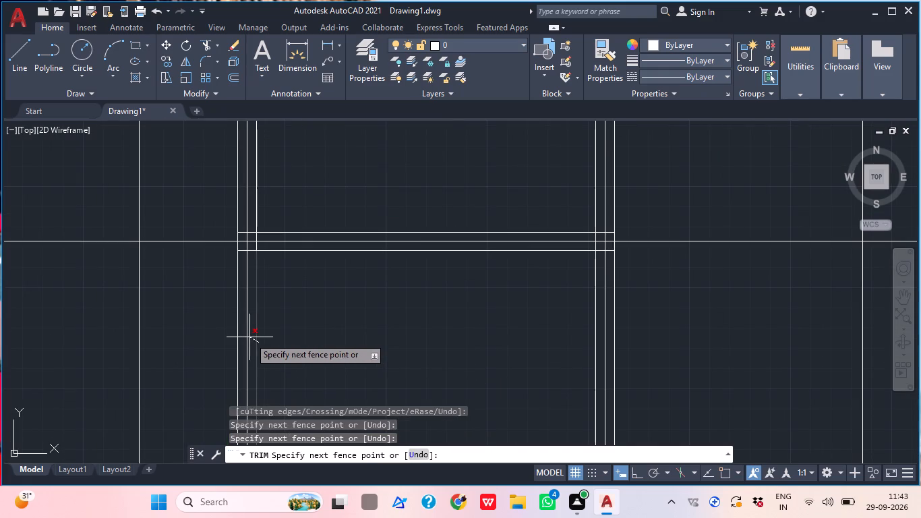
pyautogui.click(249, 337)
pyautogui.click(243, 335)
pyautogui.click(222, 328)
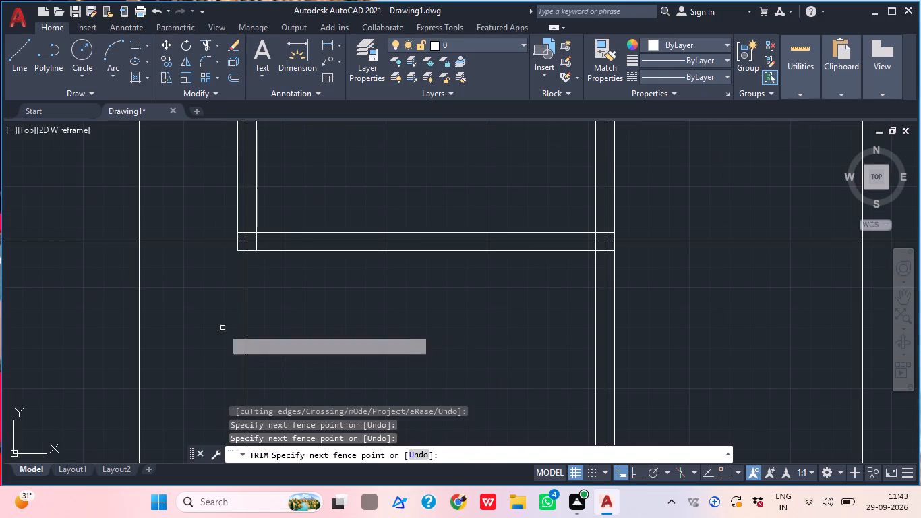
pyautogui.click(609, 333)
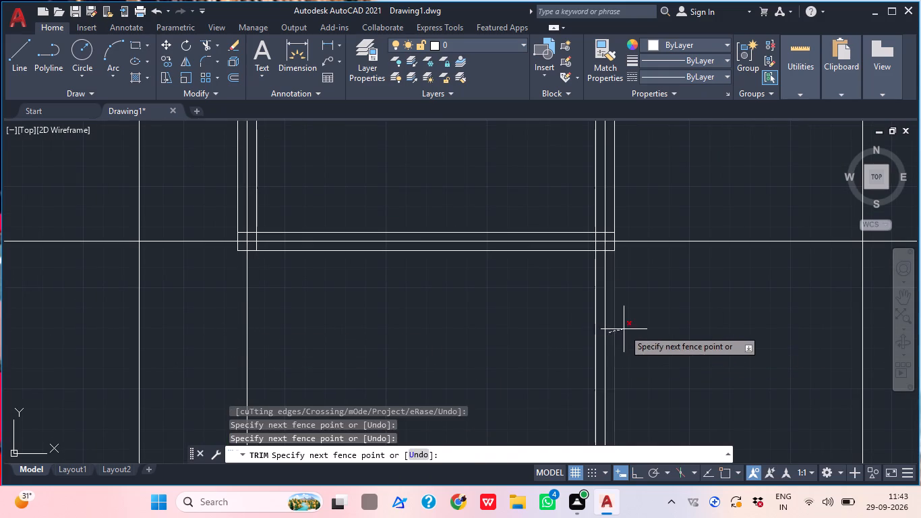
pyautogui.click(624, 329)
pyautogui.click(595, 333)
pyautogui.scroll(-2, 549, 325)
pyautogui.moveTo(566, 295); pyautogui.dragTo(454, 363, button='middle')
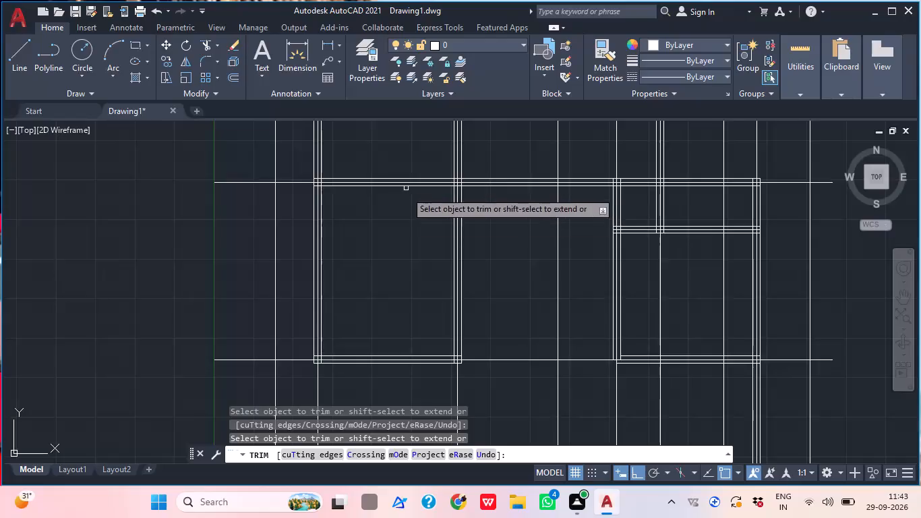
# Trim the edge lines of the third and second vertical beams between the upper beam block and the middle horizontal beam.
pyautogui.moveTo(406, 239); pyautogui.dragTo(403, 293, button='middle')
pyautogui.scroll(-2, 444, 242)
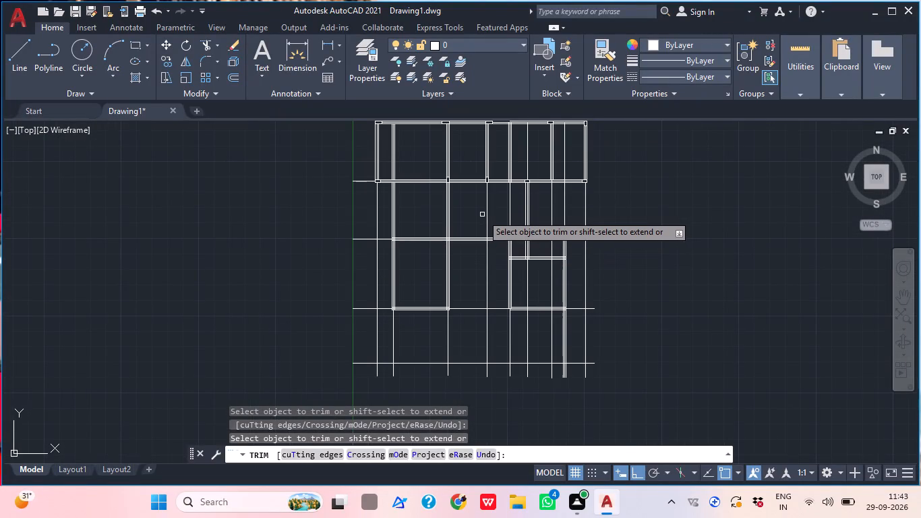
pyautogui.scroll(5, 460, 203)
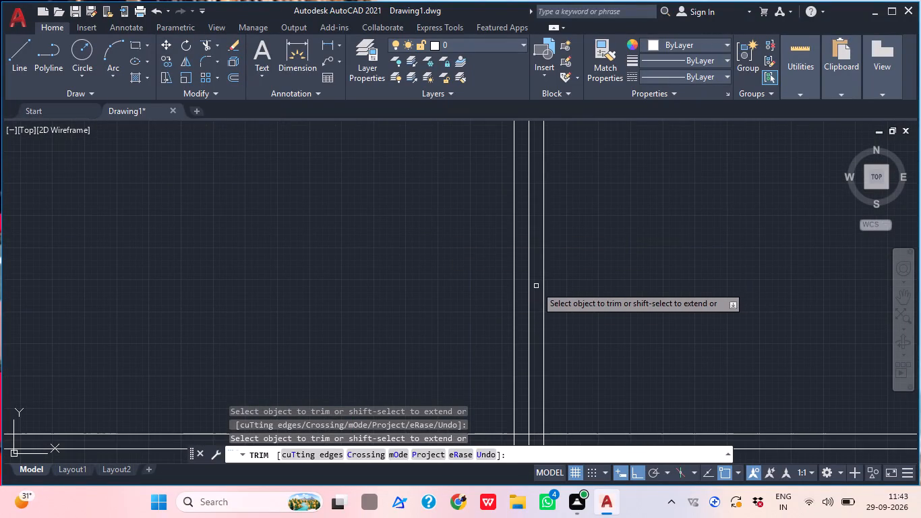
pyautogui.click(537, 287)
pyautogui.click(585, 285)
pyautogui.click(517, 289)
pyautogui.click(504, 289)
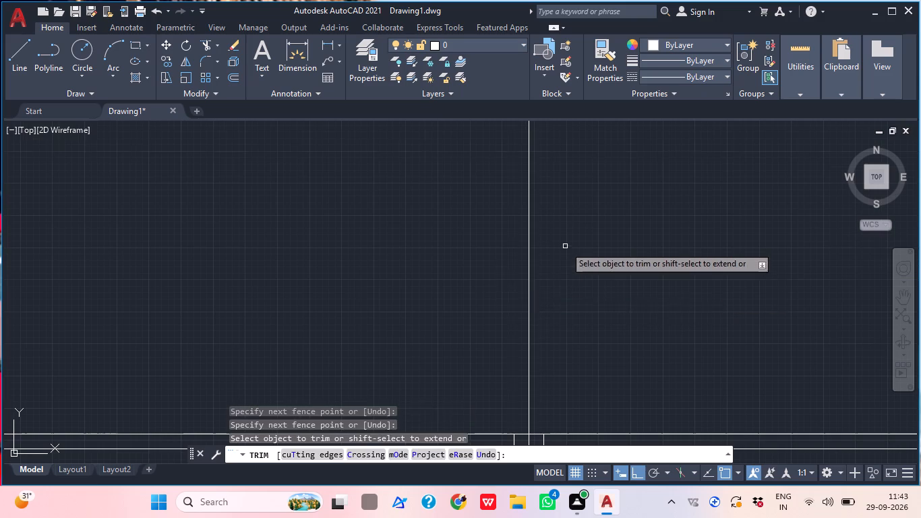
pyautogui.scroll(-3, 565, 246)
pyautogui.scroll(1, 565, 246)
pyautogui.scroll(3, 320, 274)
pyautogui.click(328, 273)
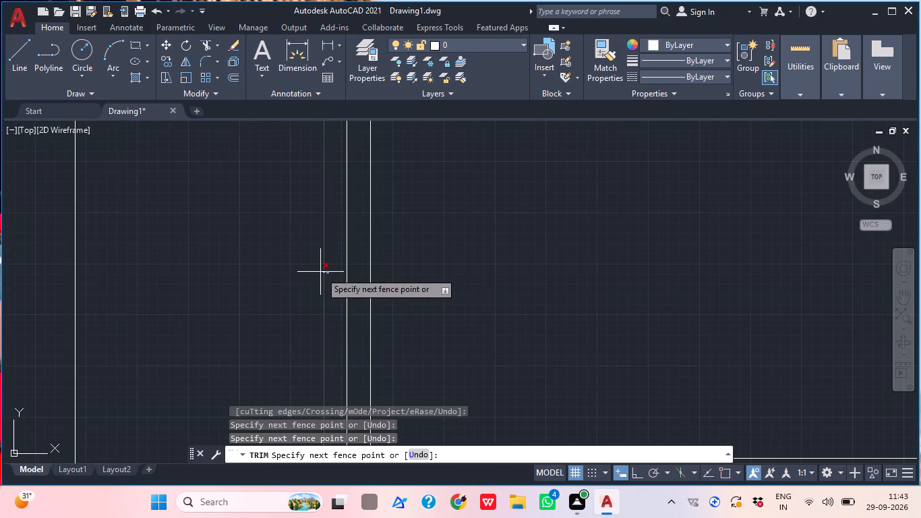
pyautogui.click(320, 272)
pyautogui.click(391, 277)
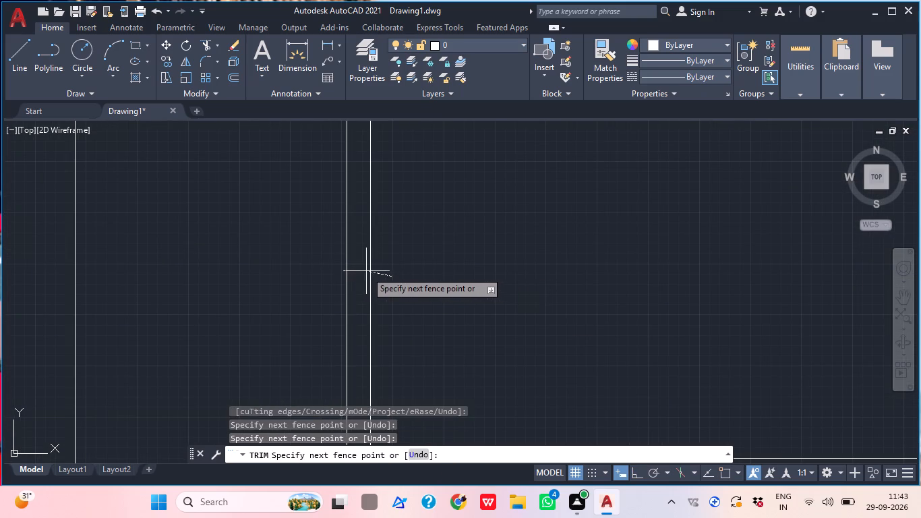
pyautogui.click(363, 270)
pyautogui.scroll(-2, 392, 258)
pyautogui.moveTo(469, 243); pyautogui.dragTo(362, 340, button='middle')
pyautogui.scroll(2, 359, 331)
pyautogui.scroll(-1, 359, 331)
pyautogui.scroll(-2, 421, 308)
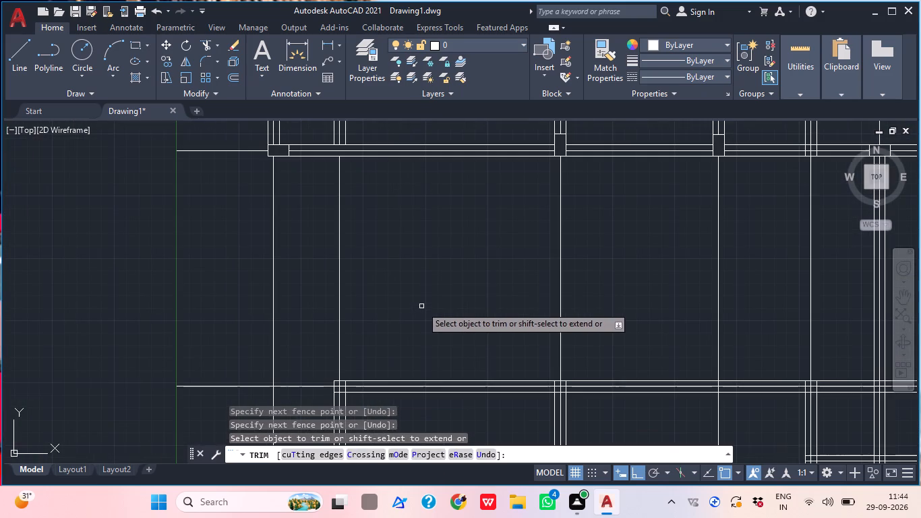
pyautogui.moveTo(426, 312); pyautogui.dragTo(375, 345, button='middle')
pyautogui.press('Escape')
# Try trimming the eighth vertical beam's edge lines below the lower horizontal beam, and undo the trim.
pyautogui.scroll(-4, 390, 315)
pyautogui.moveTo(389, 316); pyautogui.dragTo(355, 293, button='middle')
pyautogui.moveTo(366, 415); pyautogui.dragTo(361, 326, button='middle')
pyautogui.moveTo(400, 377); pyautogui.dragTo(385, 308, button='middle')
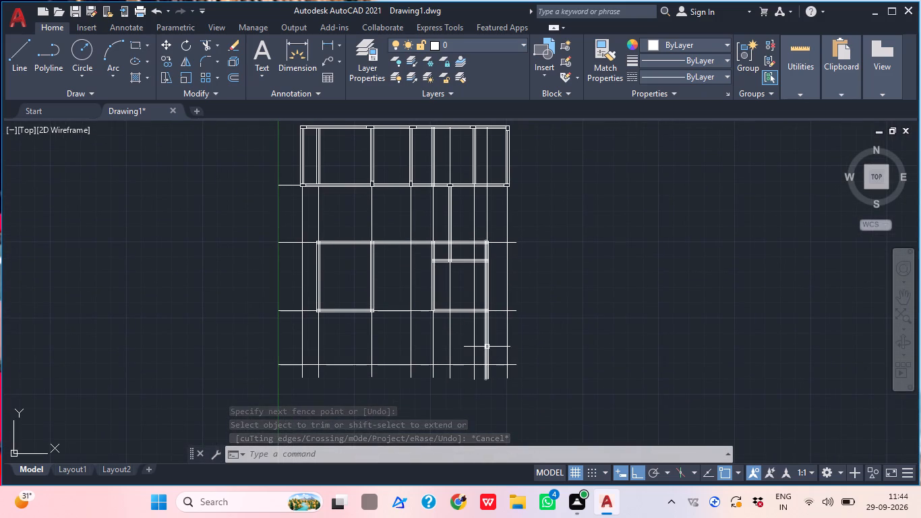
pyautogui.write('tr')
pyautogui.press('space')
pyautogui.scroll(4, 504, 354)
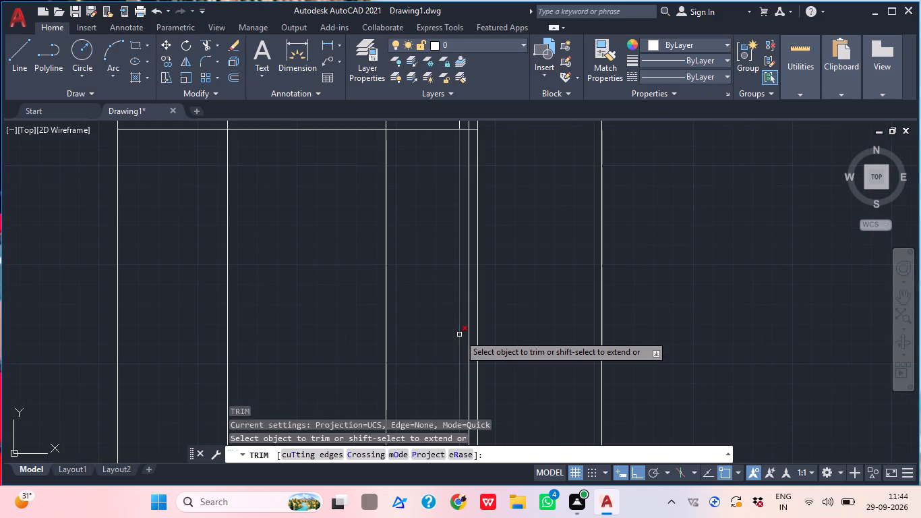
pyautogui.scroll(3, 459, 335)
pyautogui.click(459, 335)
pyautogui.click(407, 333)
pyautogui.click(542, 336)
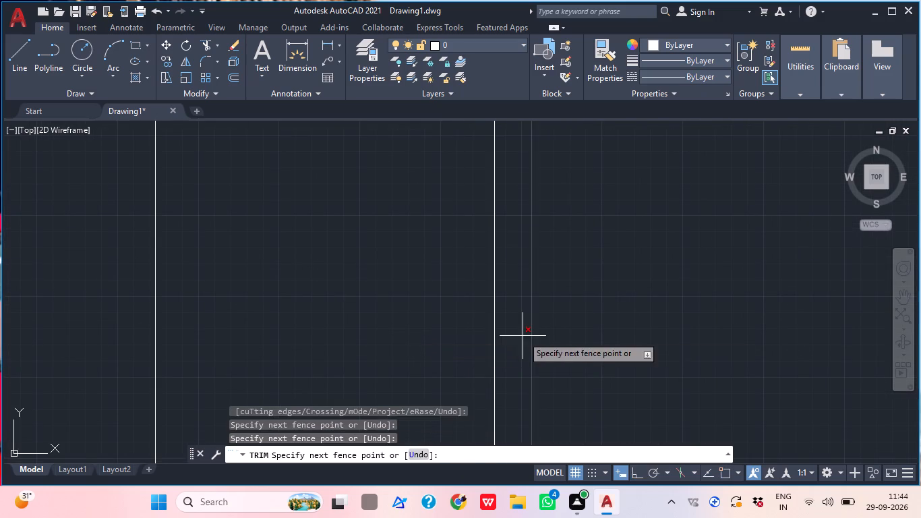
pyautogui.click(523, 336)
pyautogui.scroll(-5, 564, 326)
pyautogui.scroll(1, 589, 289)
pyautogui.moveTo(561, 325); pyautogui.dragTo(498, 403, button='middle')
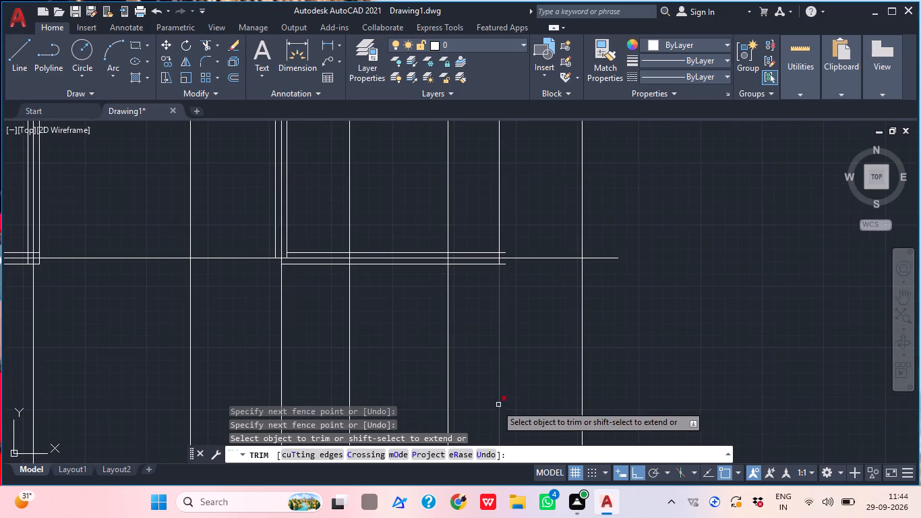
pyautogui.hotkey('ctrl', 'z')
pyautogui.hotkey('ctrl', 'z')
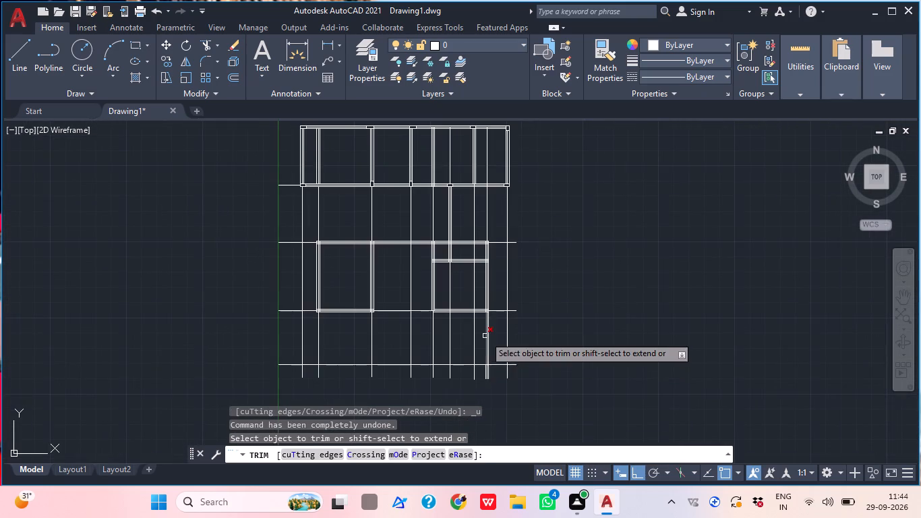
# Trim both edge lines of the eighth vertical beam below the lower horizontal beam, keeping its grid line.
pyautogui.scroll(1, 485, 336)
pyautogui.scroll(-1, 485, 336)
pyautogui.scroll(4, 485, 336)
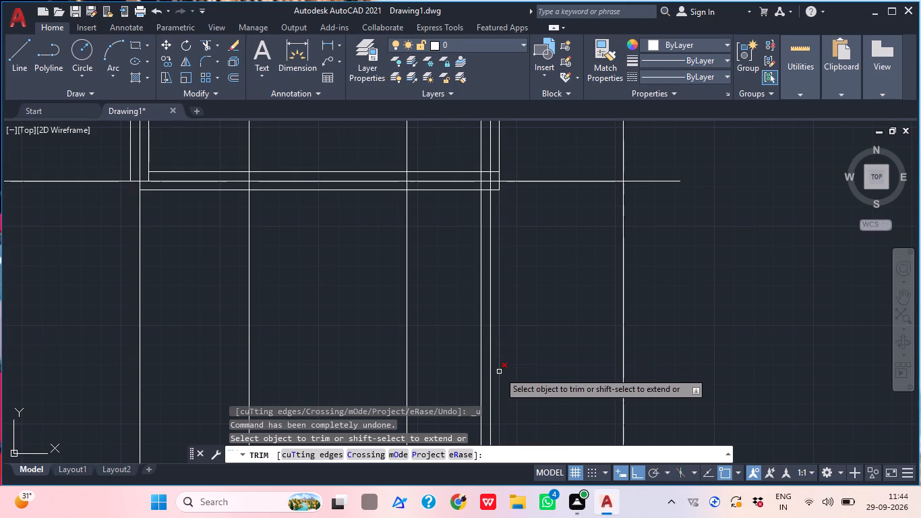
pyautogui.click(499, 372)
pyautogui.click(480, 377)
pyautogui.scroll(-4, 501, 370)
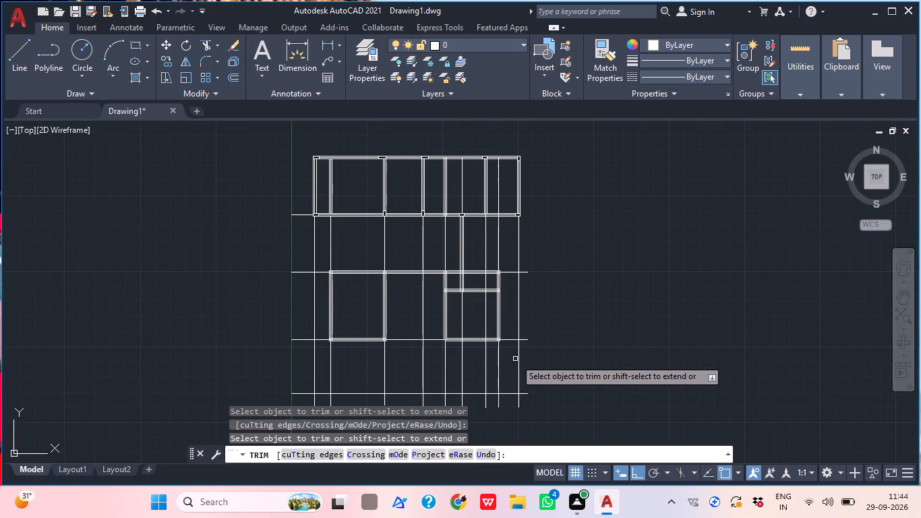
pyautogui.moveTo(514, 359); pyautogui.dragTo(489, 353, button='middle')
pyautogui.press('Escape')
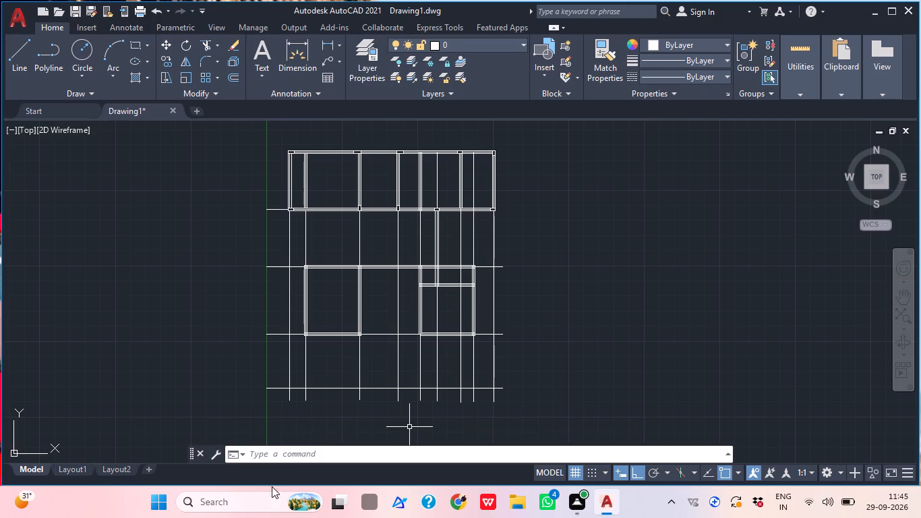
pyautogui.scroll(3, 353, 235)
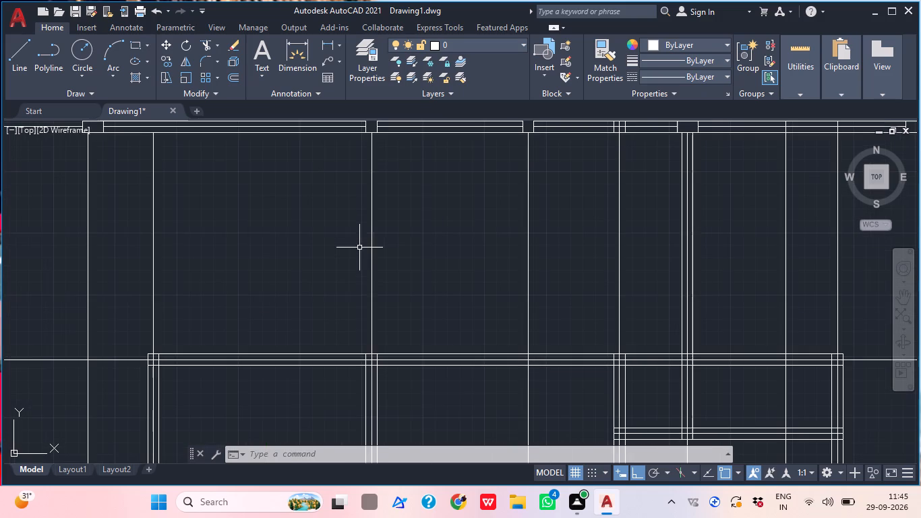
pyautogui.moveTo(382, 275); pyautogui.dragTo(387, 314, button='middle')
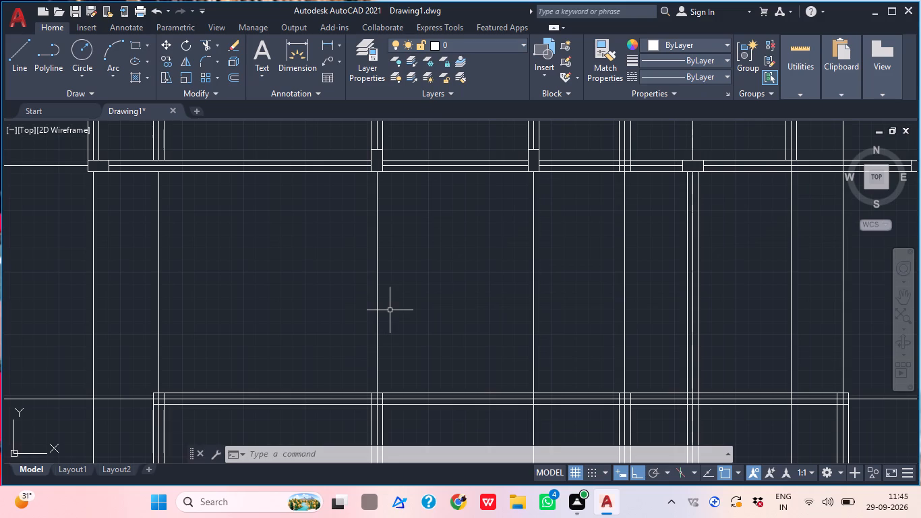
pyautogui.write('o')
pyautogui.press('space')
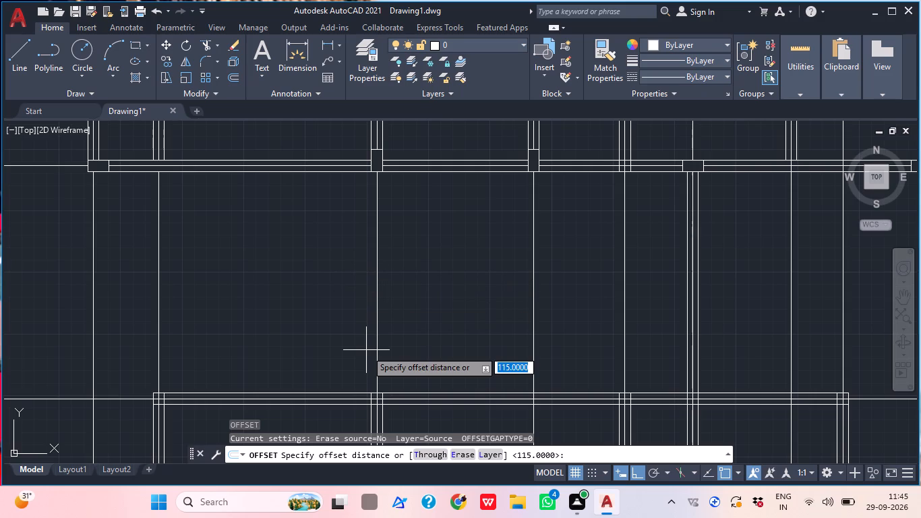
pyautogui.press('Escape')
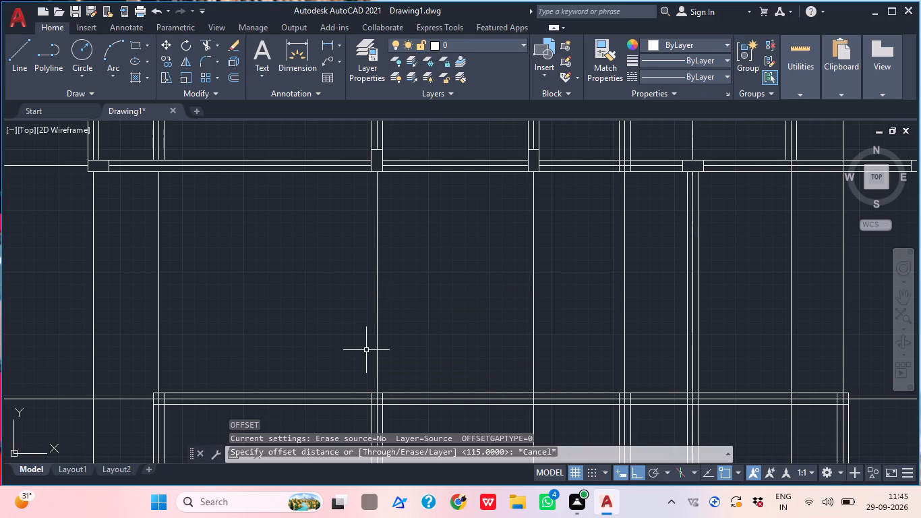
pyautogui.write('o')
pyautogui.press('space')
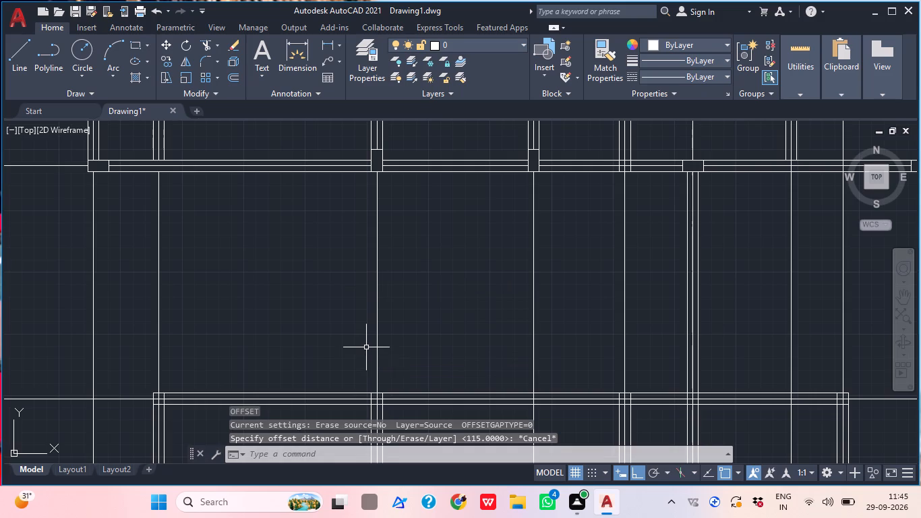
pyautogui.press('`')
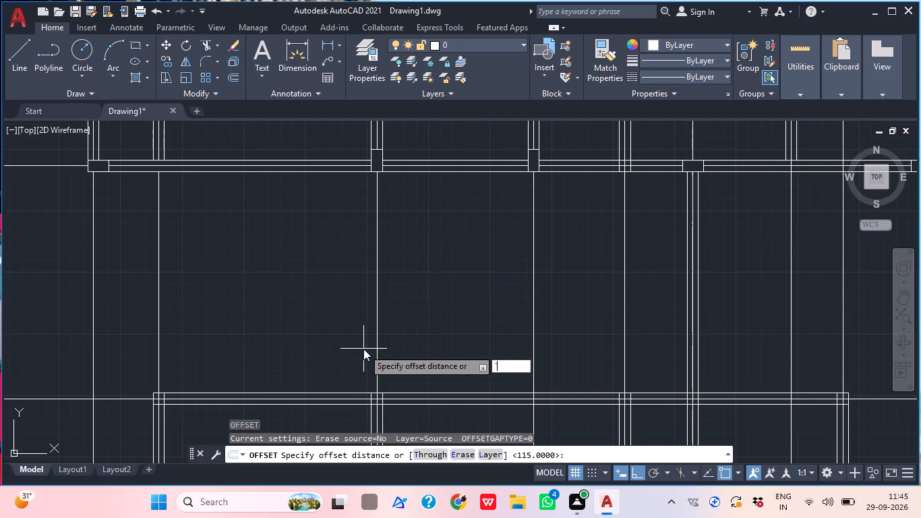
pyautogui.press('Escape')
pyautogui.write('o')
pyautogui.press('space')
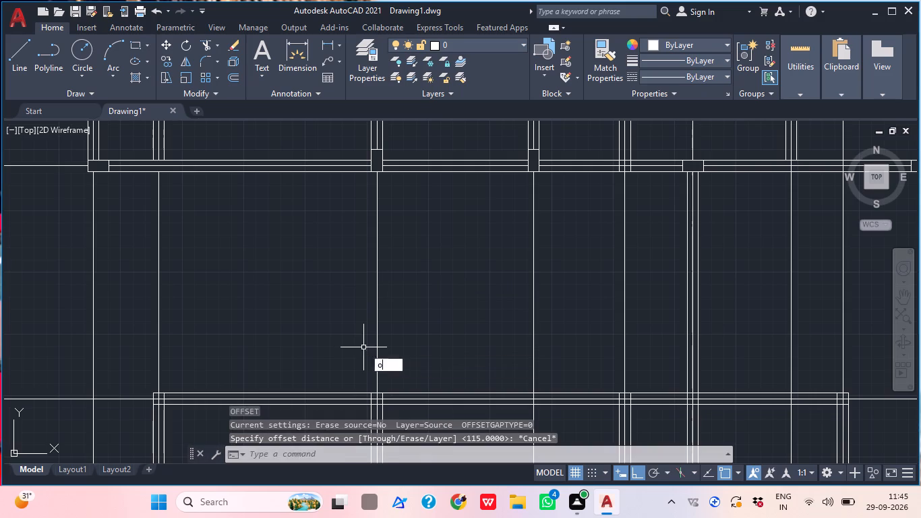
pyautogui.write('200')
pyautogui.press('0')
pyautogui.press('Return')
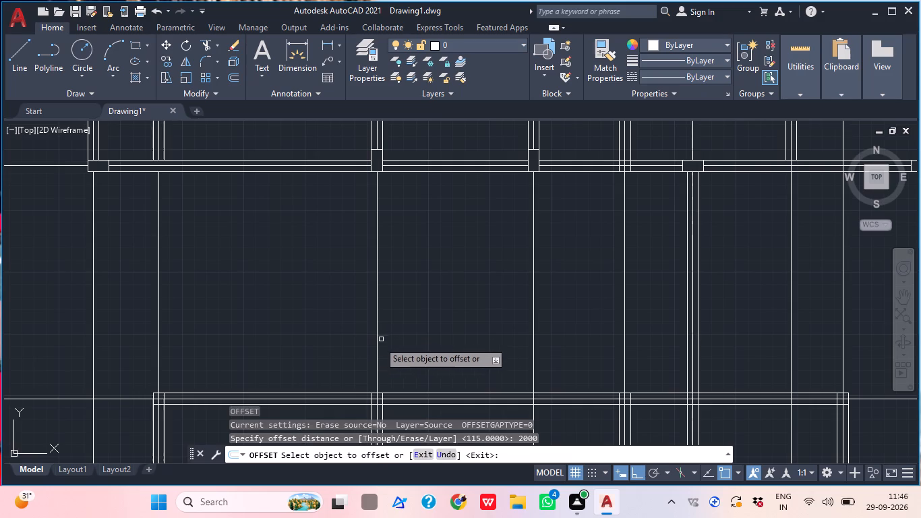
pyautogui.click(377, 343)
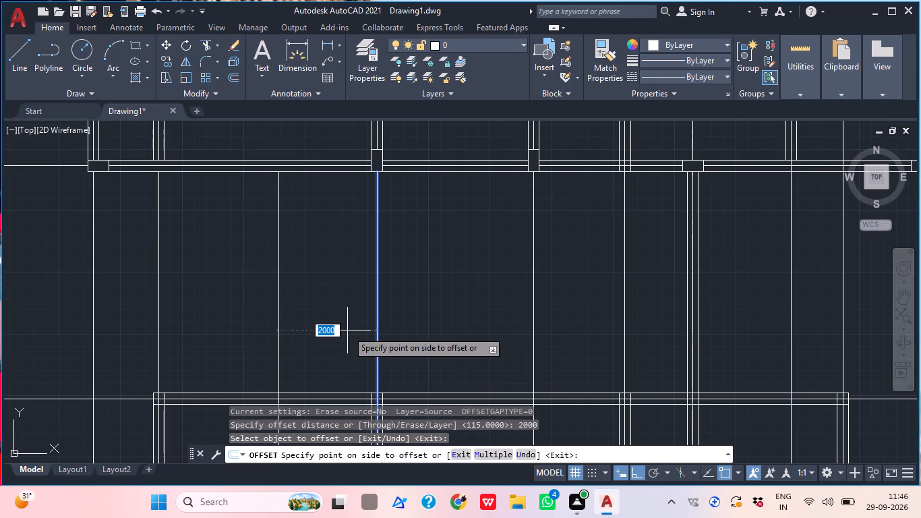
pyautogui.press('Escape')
# Offset the third vertical grid line 1500 to the left, below the upper beam block.
pyautogui.press('o')
pyautogui.press('space')
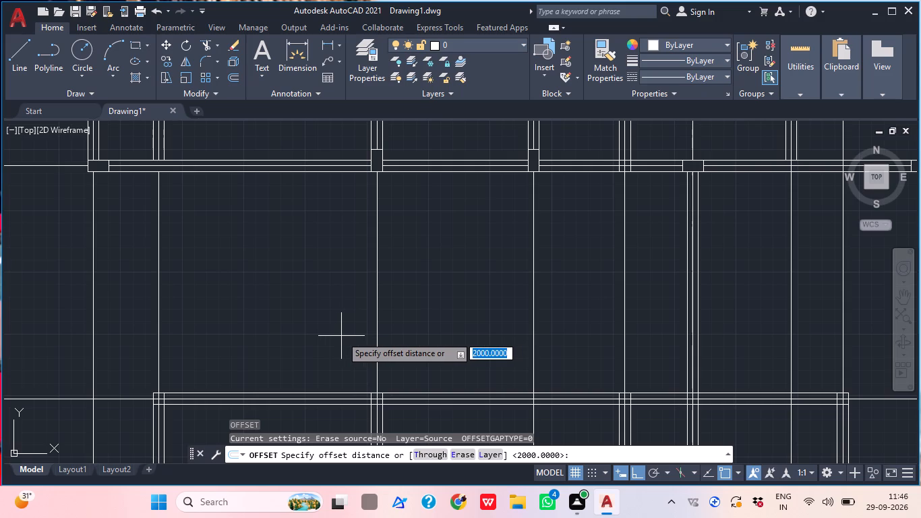
pyautogui.write('15')
pyautogui.press('0')
pyautogui.press('0')
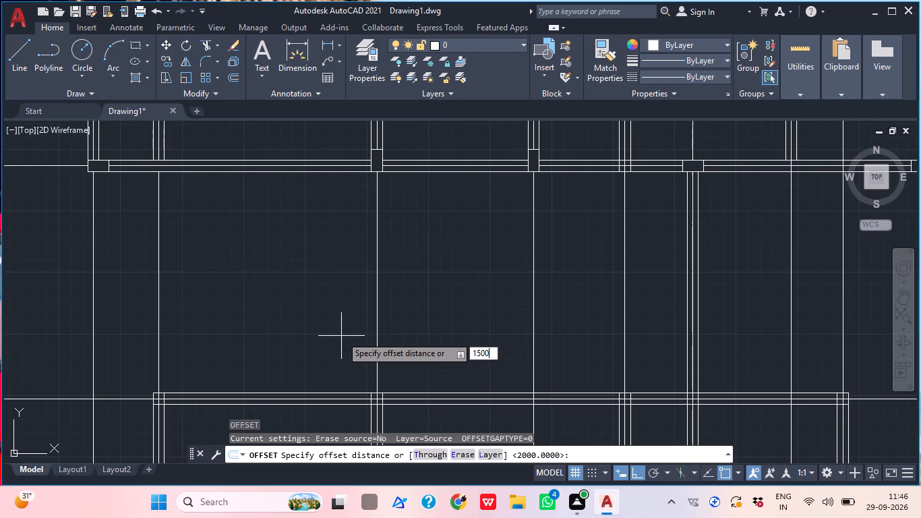
pyautogui.press('Return')
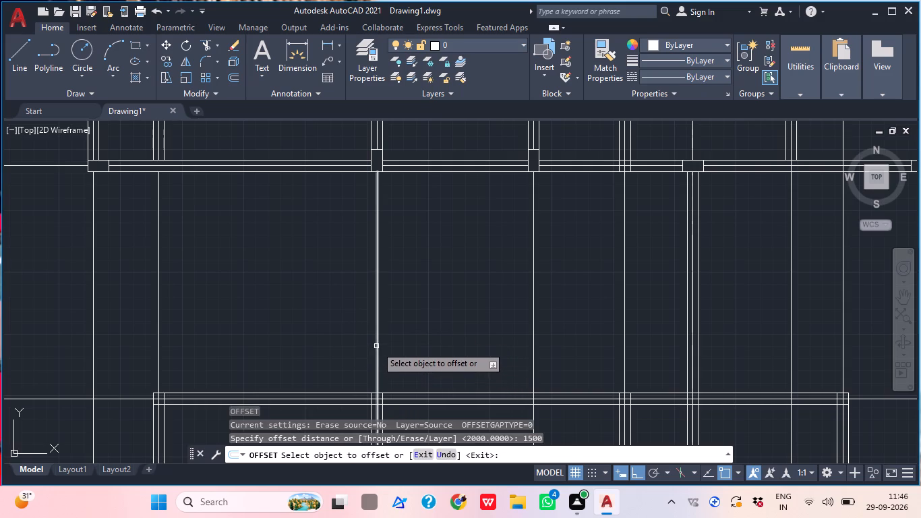
pyautogui.click(378, 344)
pyautogui.click(339, 338)
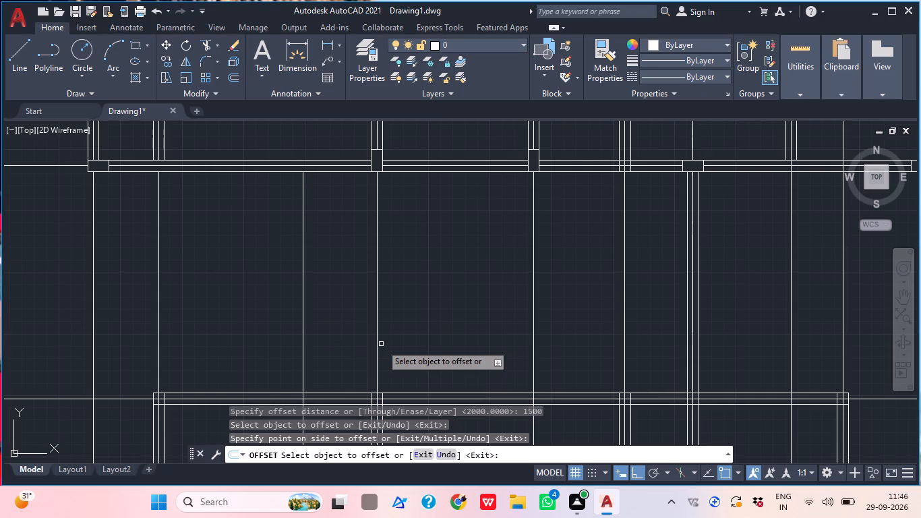
pyautogui.press('Escape')
# Offset the new intermediate vertical line 115 to each side to form the beam edges.
pyautogui.write('o')
pyautogui.press('space')
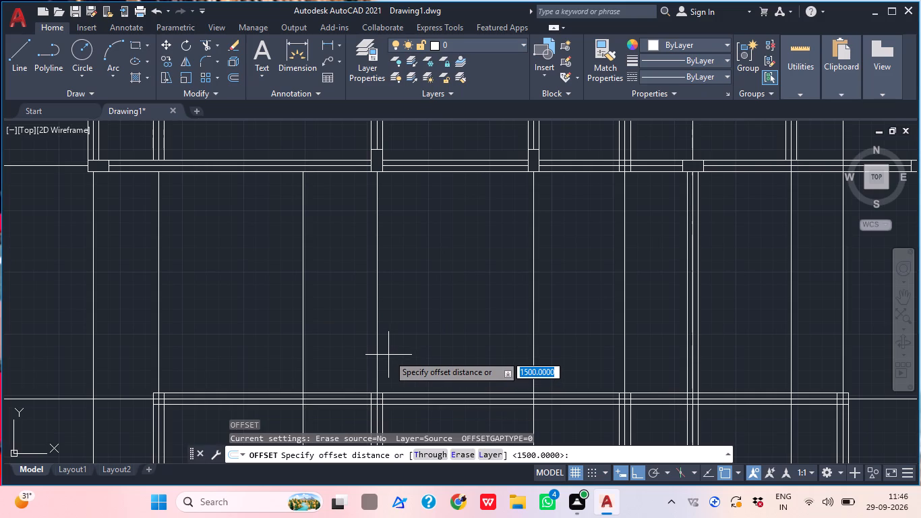
pyautogui.write('115')
pyautogui.press('Return')
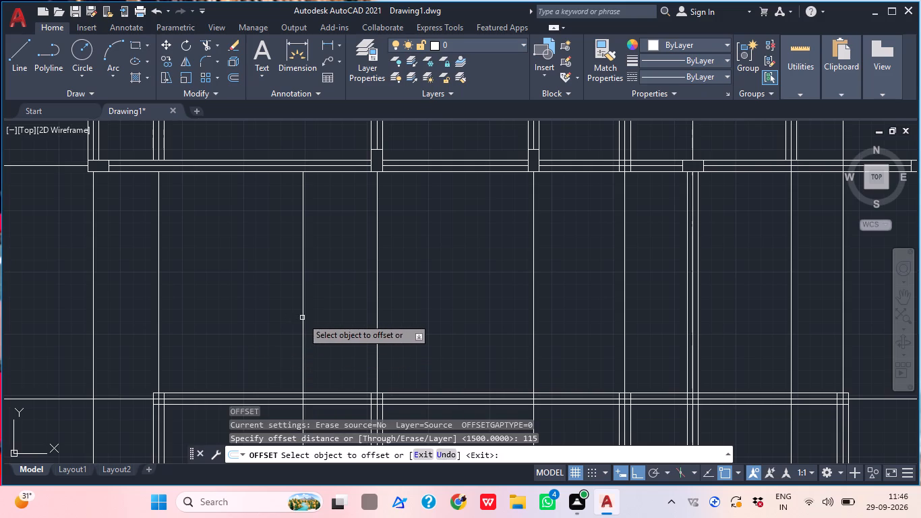
pyautogui.click(301, 324)
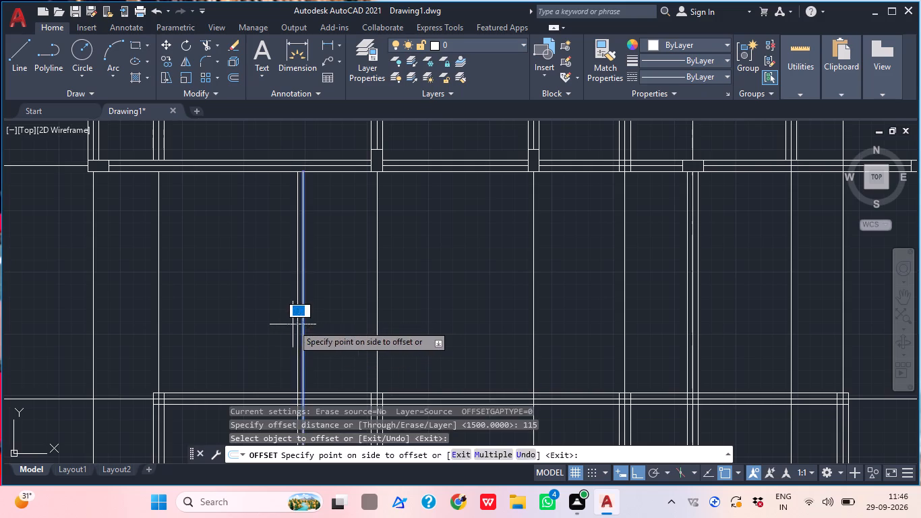
pyautogui.click(293, 325)
pyautogui.click(302, 328)
pyautogui.click(345, 328)
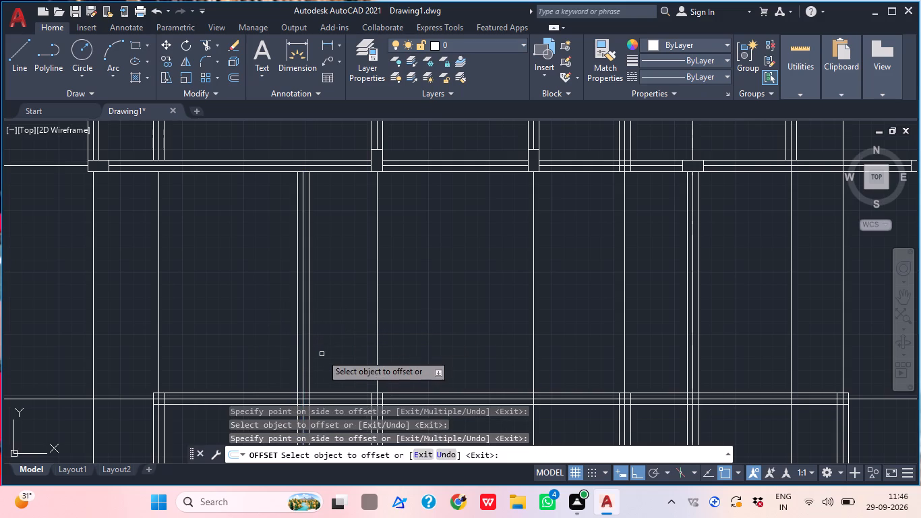
pyautogui.press('Escape')
# Examine the layout around the new intermediate vertical beam and the horizontal beams it crosses.
pyautogui.moveTo(309, 357); pyautogui.dragTo(307, 235, button='middle')
pyautogui.scroll(-1, 309, 236)
pyautogui.moveTo(308, 246); pyautogui.dragTo(280, 298, button='middle')
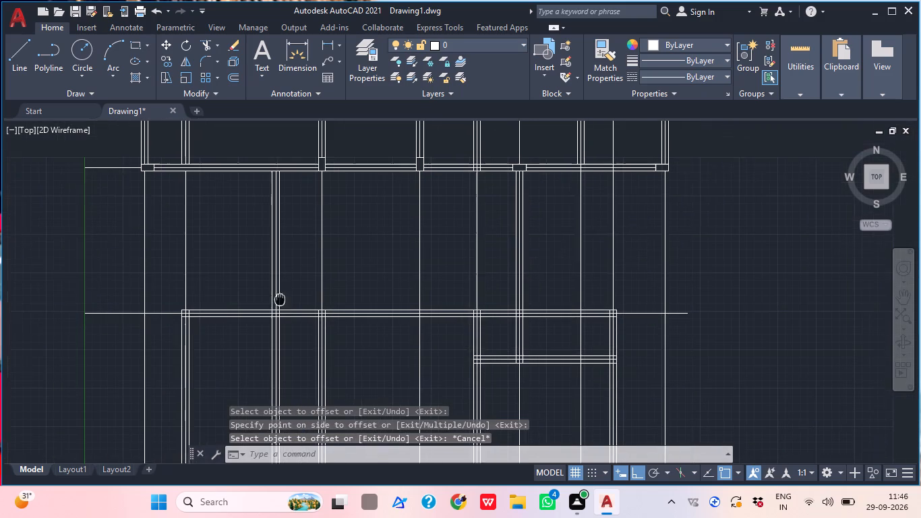
pyautogui.moveTo(280, 298); pyautogui.dragTo(278, 301, button='middle')
pyautogui.moveTo(324, 258); pyautogui.dragTo(299, 289, button='middle')
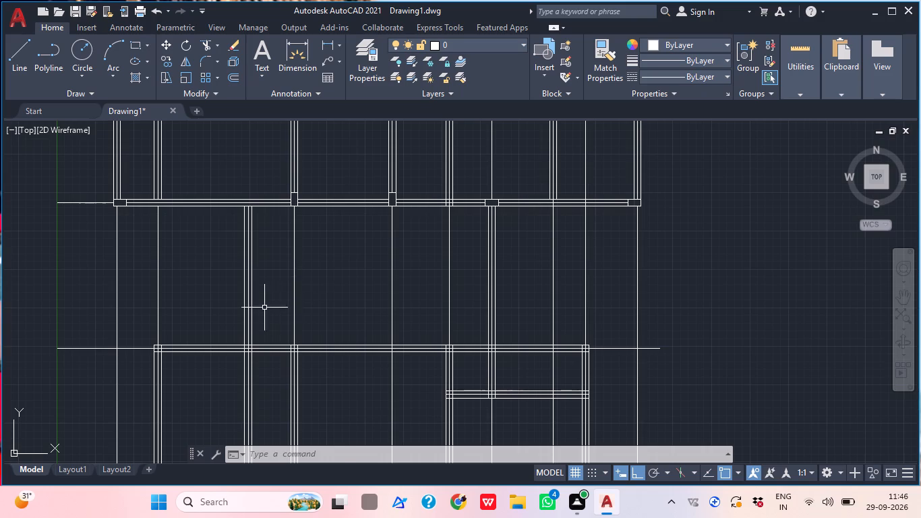
pyautogui.scroll(-1, 264, 306)
pyautogui.moveTo(223, 293); pyautogui.dragTo(212, 288, button='middle')
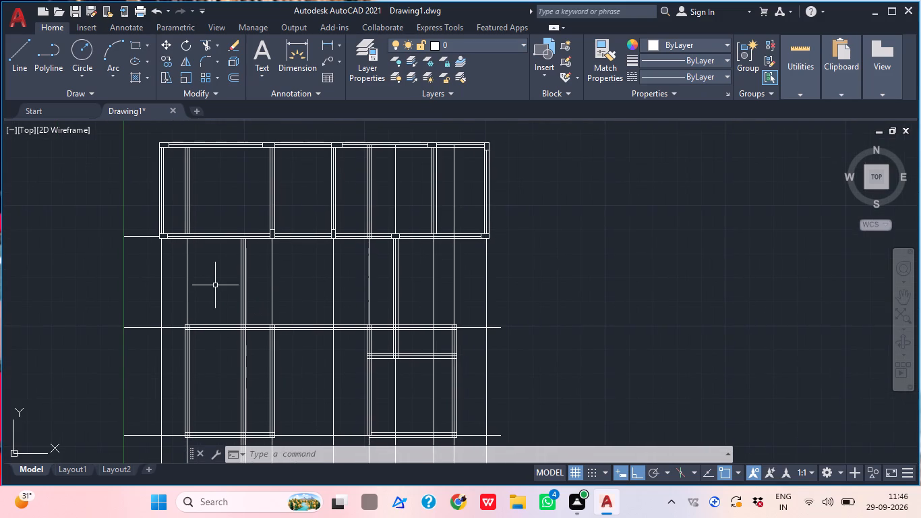
pyautogui.moveTo(251, 285); pyautogui.dragTo(222, 282, button='middle')
pyautogui.scroll(2, 218, 280)
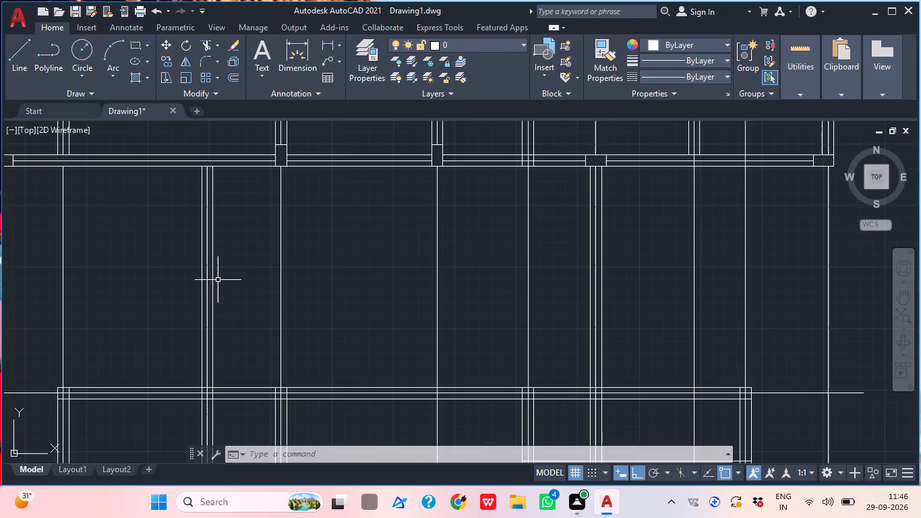
pyautogui.moveTo(220, 357); pyautogui.dragTo(233, 261, button='middle')
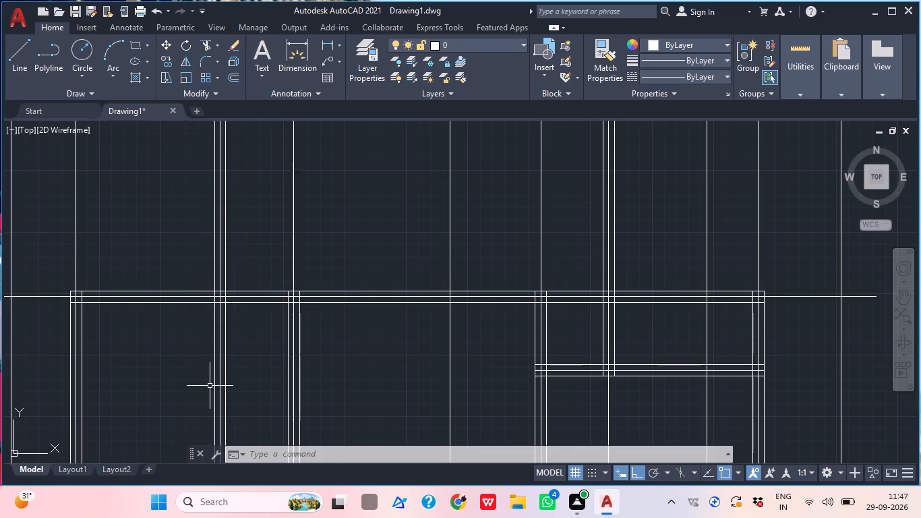
pyautogui.moveTo(580, 410); pyautogui.dragTo(570, 403, button='middle')
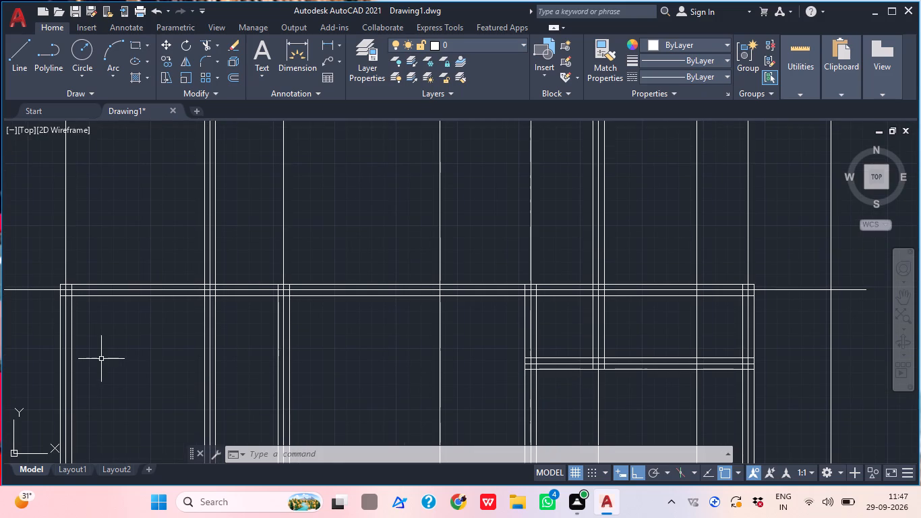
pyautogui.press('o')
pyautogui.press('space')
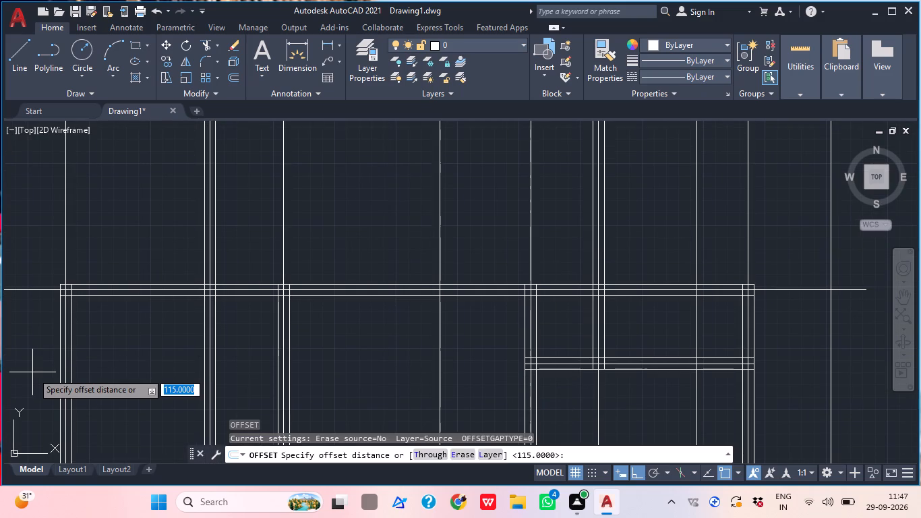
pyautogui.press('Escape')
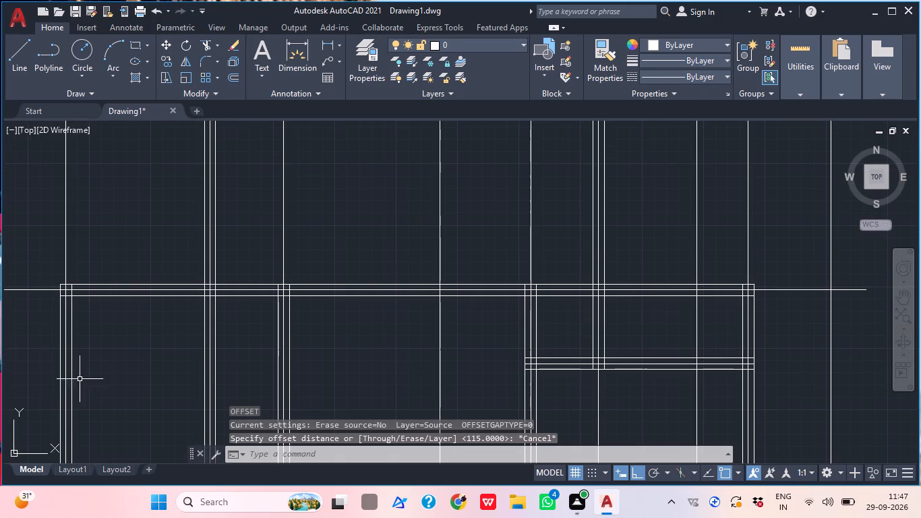
# Extend the short horizontal beam's centre line from the lower right bay leftward to the second vertical beam's grid line.
pyautogui.write('ex')
pyautogui.press('space')
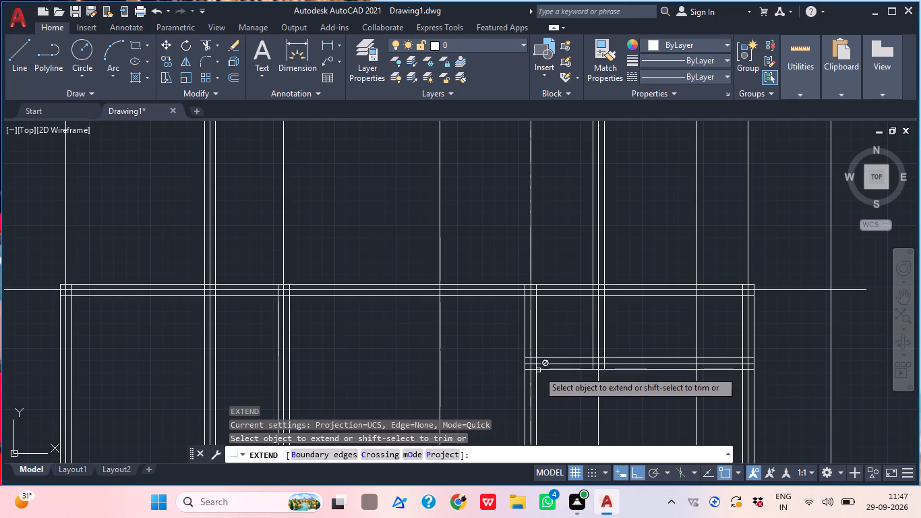
pyautogui.click(547, 365)
pyautogui.click(469, 367)
pyautogui.click(452, 342)
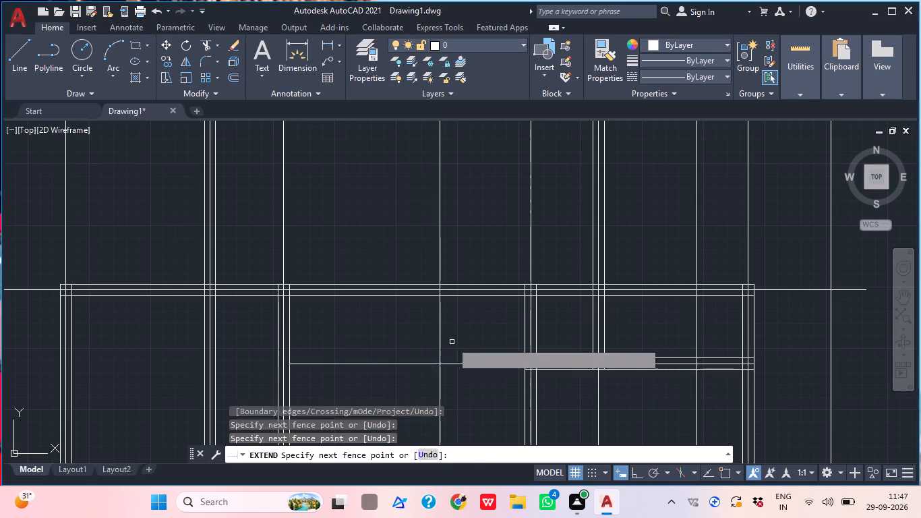
pyautogui.click(388, 374)
pyautogui.click(341, 350)
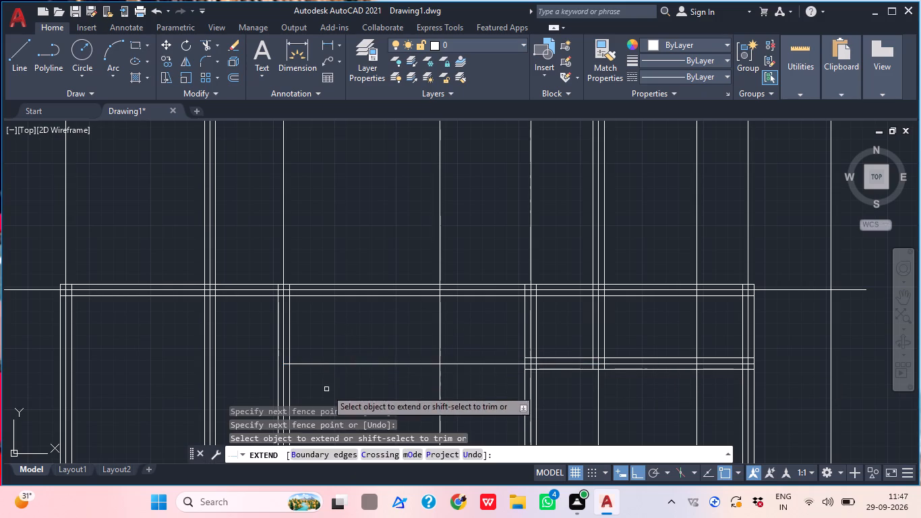
pyautogui.click(326, 396)
pyautogui.click(359, 321)
pyautogui.click(330, 360)
pyautogui.click(318, 388)
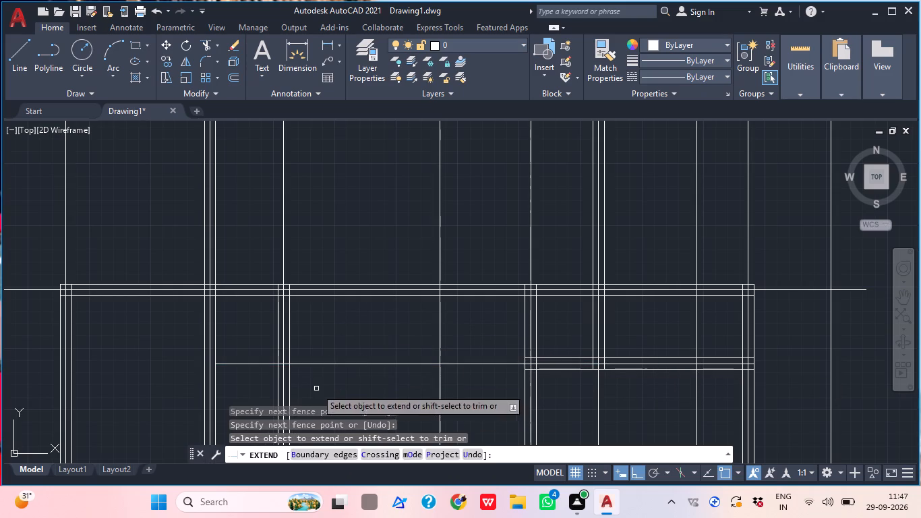
pyautogui.click(231, 393)
pyautogui.click(239, 335)
pyautogui.click(231, 385)
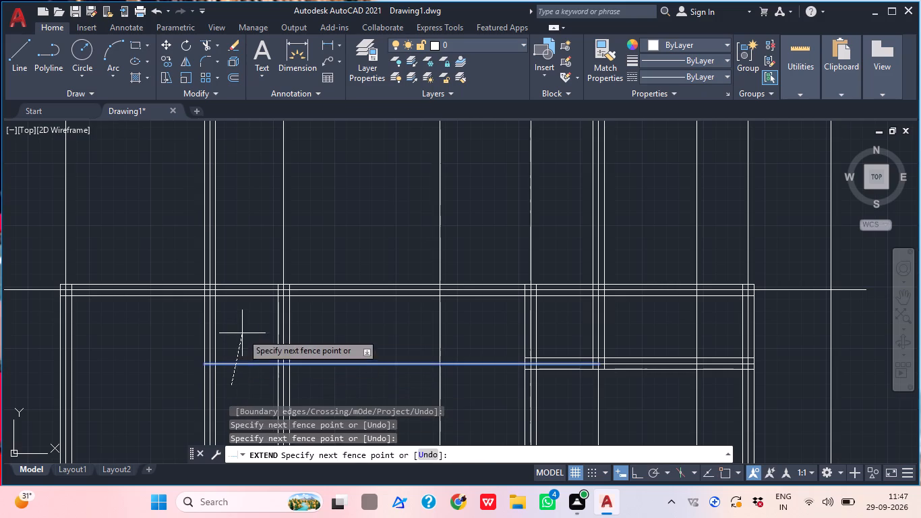
pyautogui.click(242, 333)
pyautogui.click(233, 390)
pyautogui.click(257, 339)
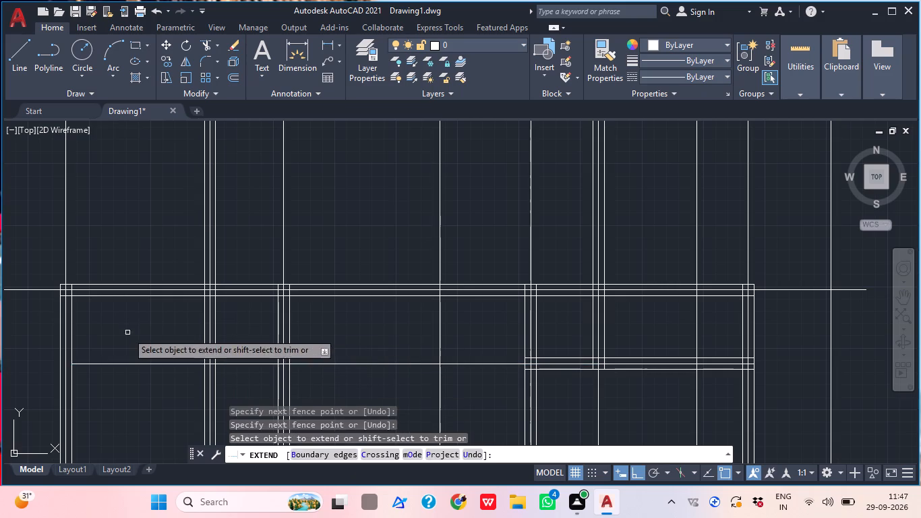
pyautogui.click(127, 333)
pyautogui.click(114, 402)
pyautogui.click(142, 348)
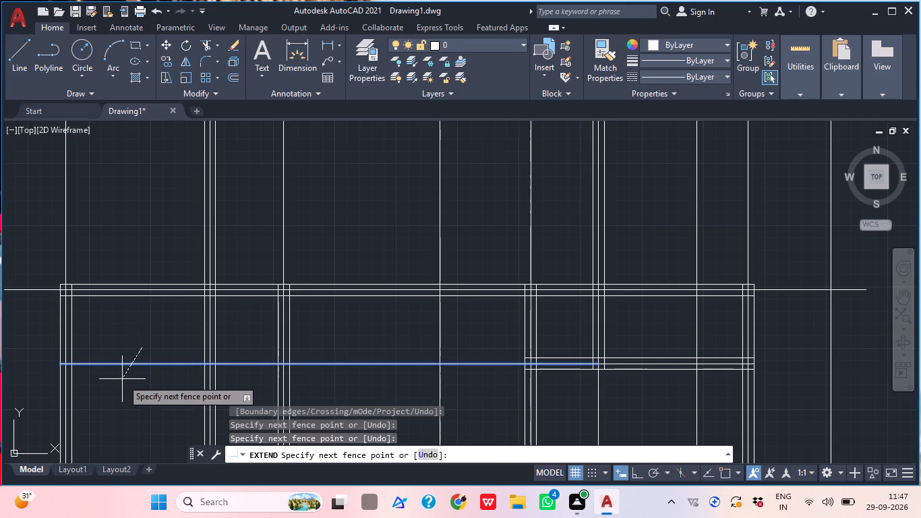
pyautogui.press('Escape')
# Trim the extended horizontal line between the third vertical beam and the lower right bay.
pyautogui.write('tr')
pyautogui.press('space')
pyautogui.click(331, 378)
pyautogui.click(338, 355)
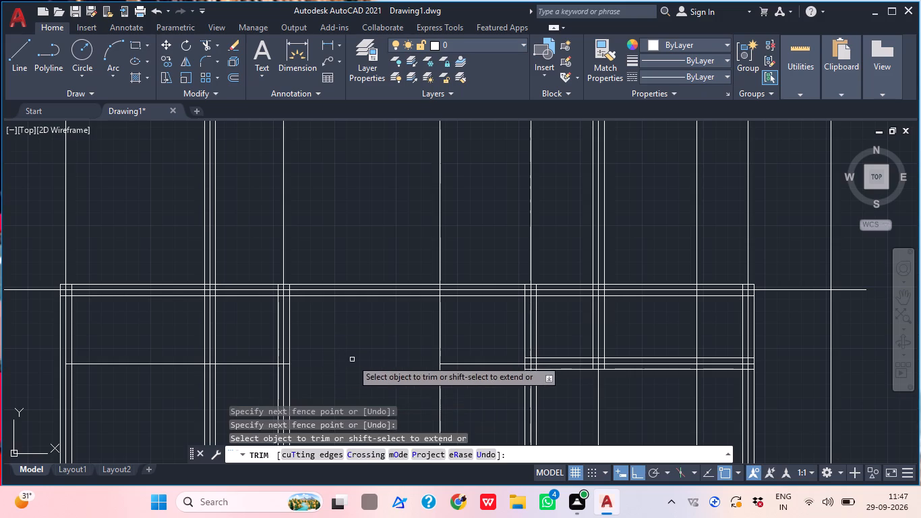
pyautogui.click(457, 370)
pyautogui.click(457, 358)
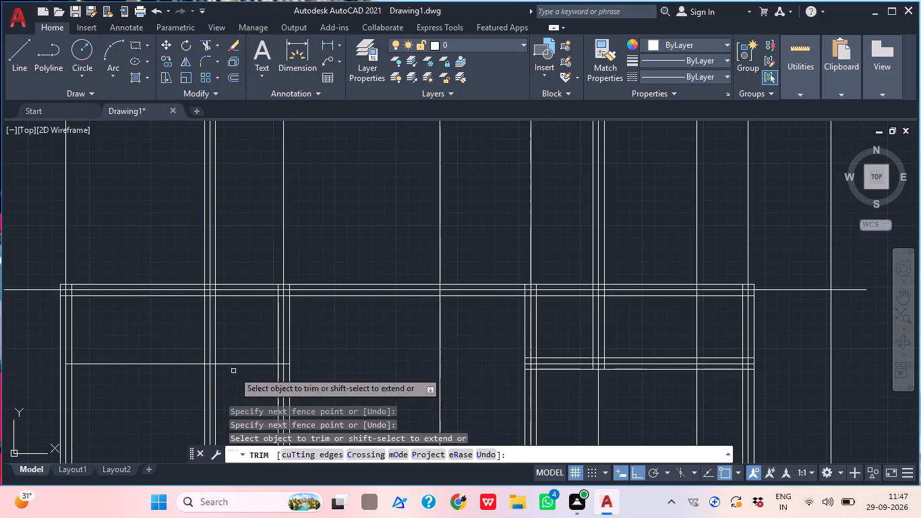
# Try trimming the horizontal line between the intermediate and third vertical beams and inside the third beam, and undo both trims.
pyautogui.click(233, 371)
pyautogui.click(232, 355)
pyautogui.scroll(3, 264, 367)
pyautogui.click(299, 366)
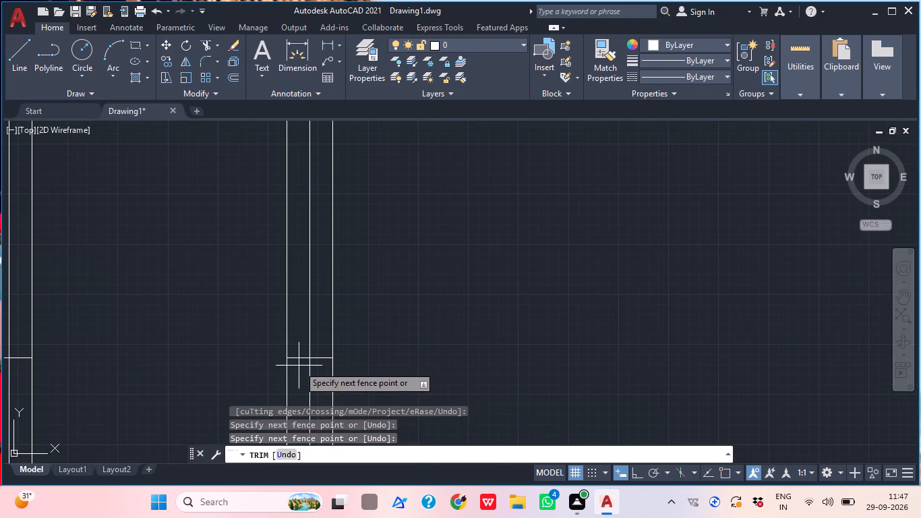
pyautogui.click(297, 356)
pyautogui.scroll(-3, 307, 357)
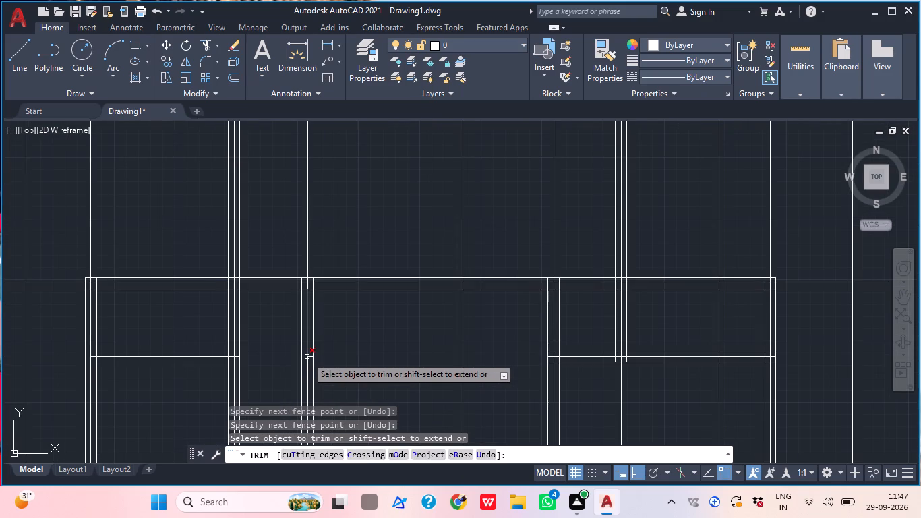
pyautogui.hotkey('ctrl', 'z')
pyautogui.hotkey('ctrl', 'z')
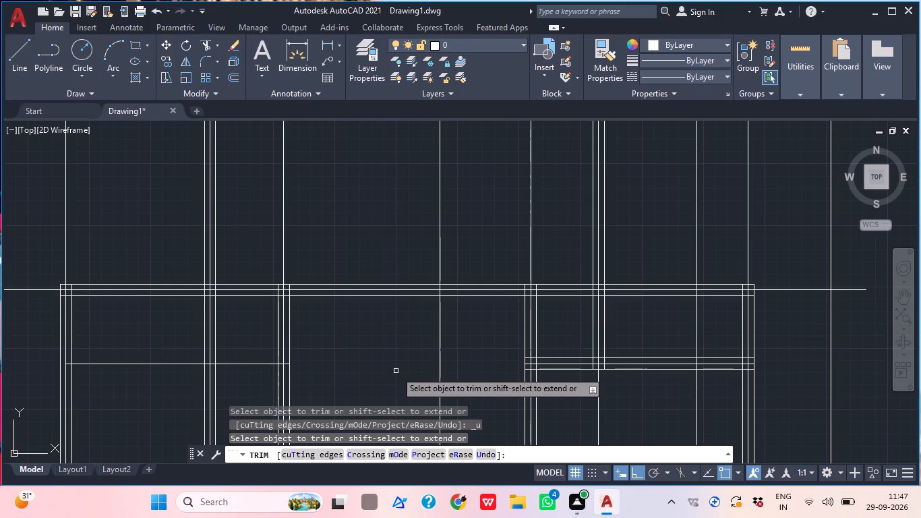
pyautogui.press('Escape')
# Offset the left bay's short horizontal line 115 above and below to form the beam edges.
pyautogui.write('o')
pyautogui.press('space')
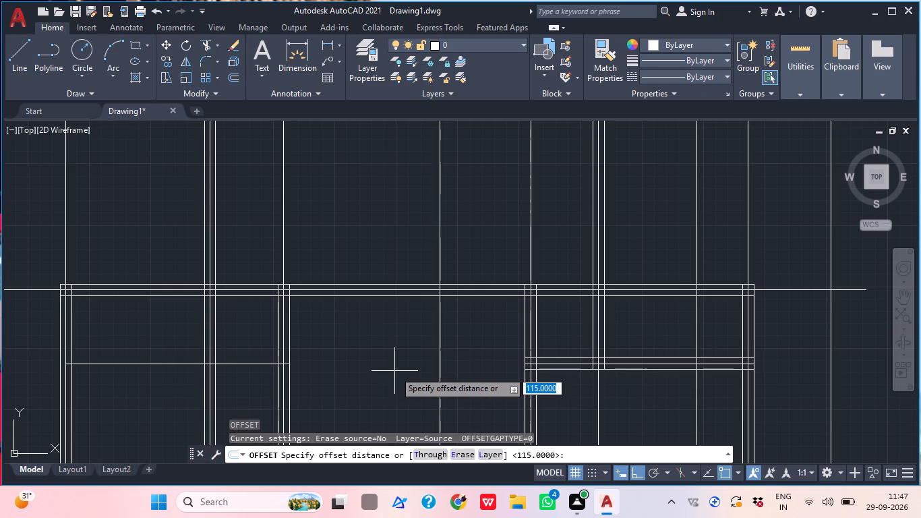
pyautogui.press('Return')
pyautogui.click(256, 364)
pyautogui.click(253, 375)
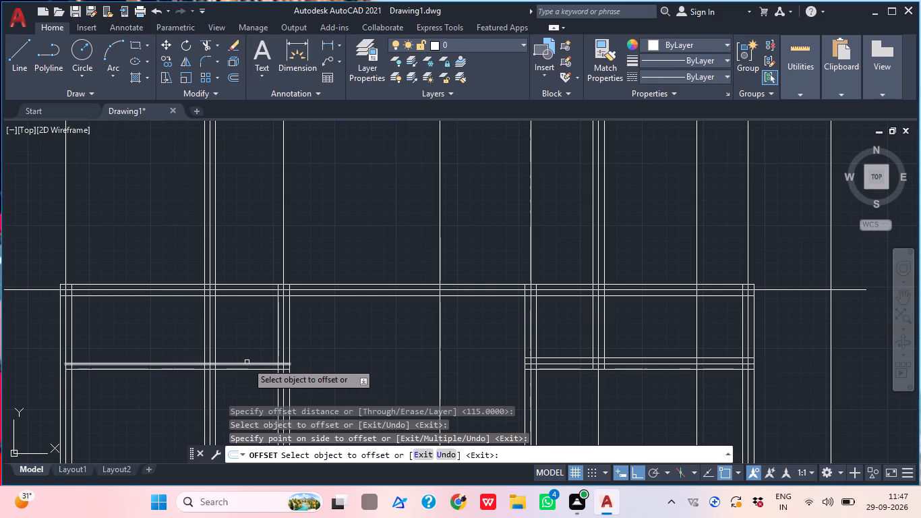
pyautogui.click(247, 364)
pyautogui.click(231, 337)
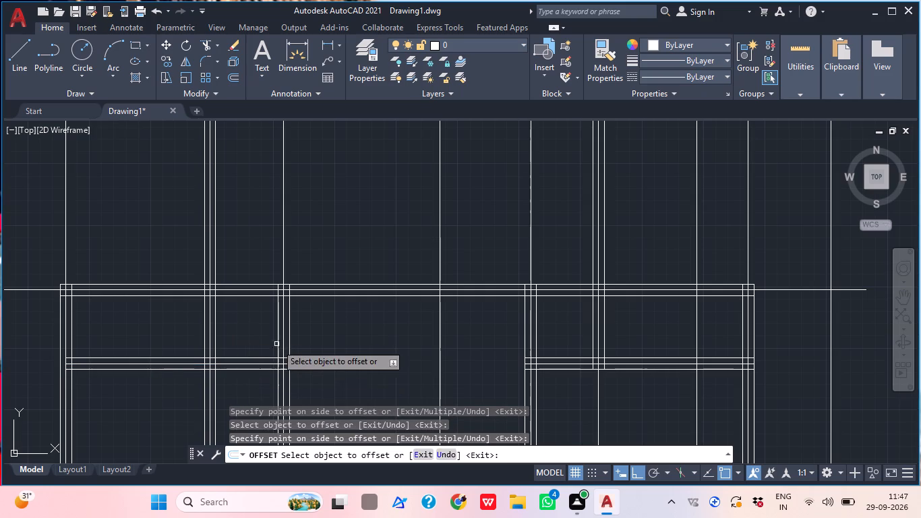
pyautogui.press('Escape')
# Trim both edge lines of the intermediate vertical beam below the lower horizontal beam, keeping its centre line.
pyautogui.scroll(-1, 338, 366)
pyautogui.moveTo(337, 361); pyautogui.dragTo(335, 361, button='middle')
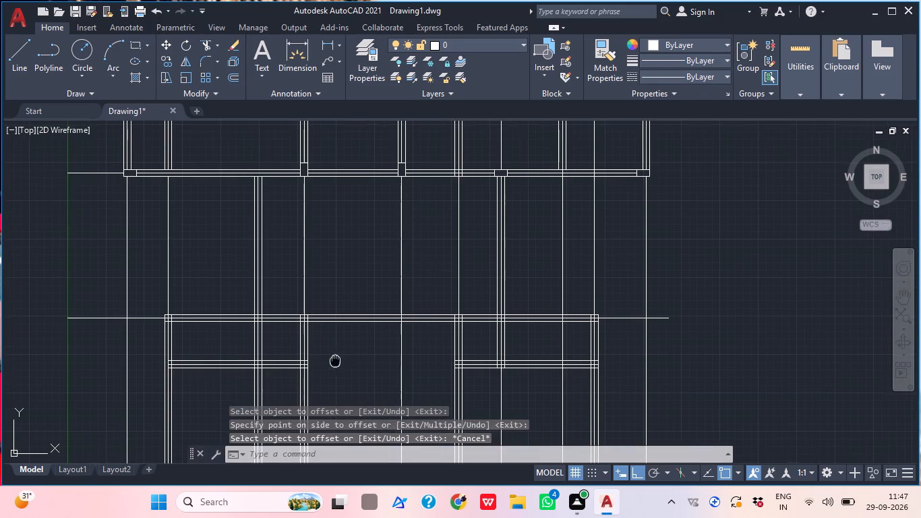
pyautogui.moveTo(335, 361); pyautogui.dragTo(326, 362, button='middle')
pyautogui.scroll(-2, 326, 362)
pyautogui.scroll(2, 326, 362)
pyautogui.moveTo(332, 364); pyautogui.dragTo(305, 327, button='middle')
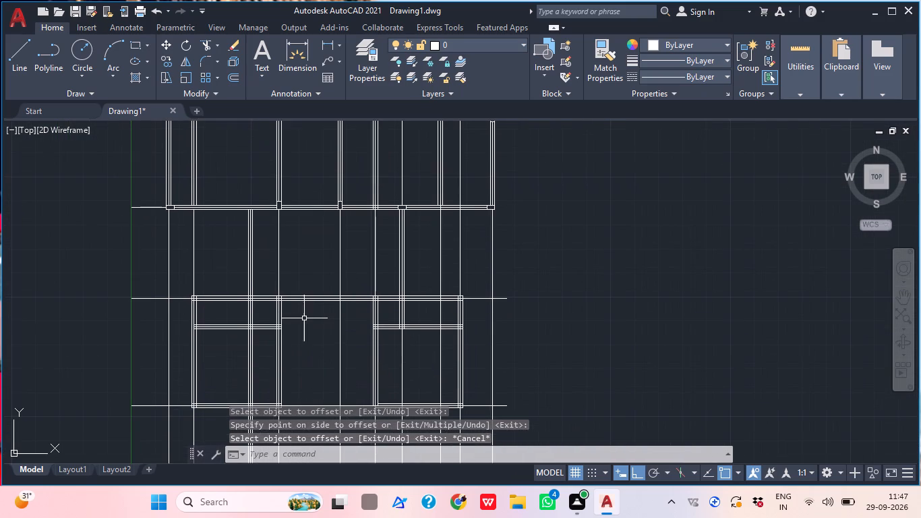
pyautogui.moveTo(301, 318); pyautogui.dragTo(295, 312, button='middle')
pyautogui.moveTo(295, 343); pyautogui.dragTo(272, 291, button='middle')
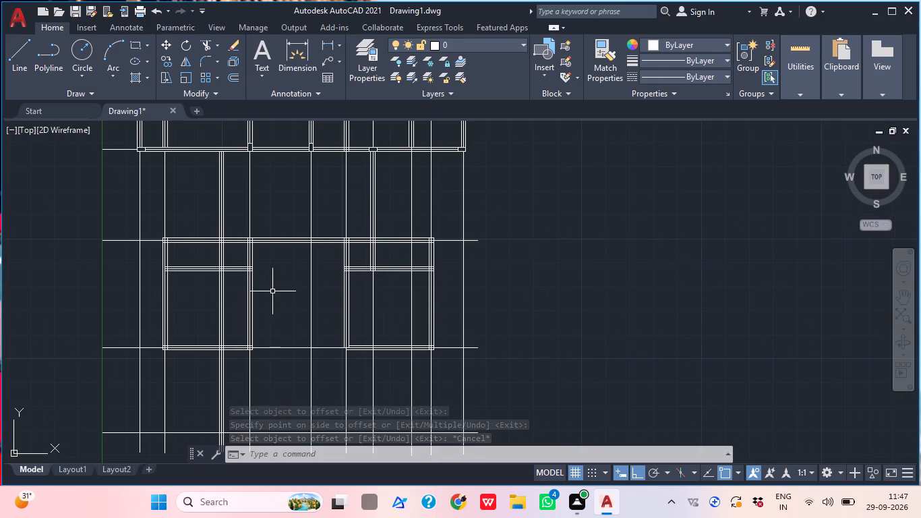
pyautogui.middleClick(264, 355)
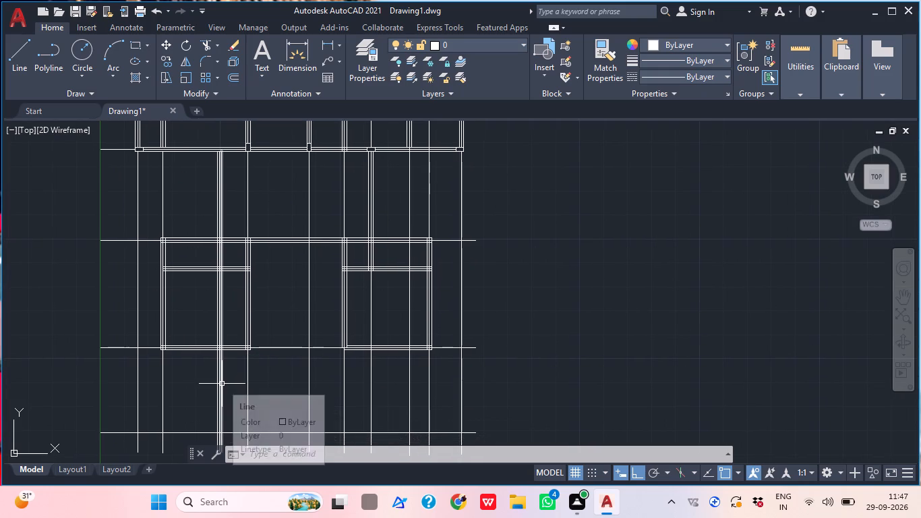
pyautogui.write('tr')
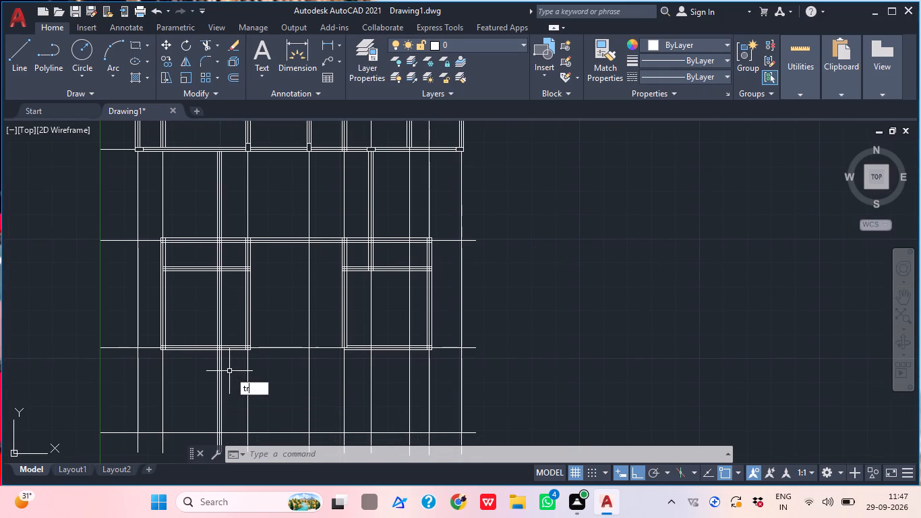
pyautogui.press('space')
pyautogui.scroll(2, 229, 370)
pyautogui.click(207, 384)
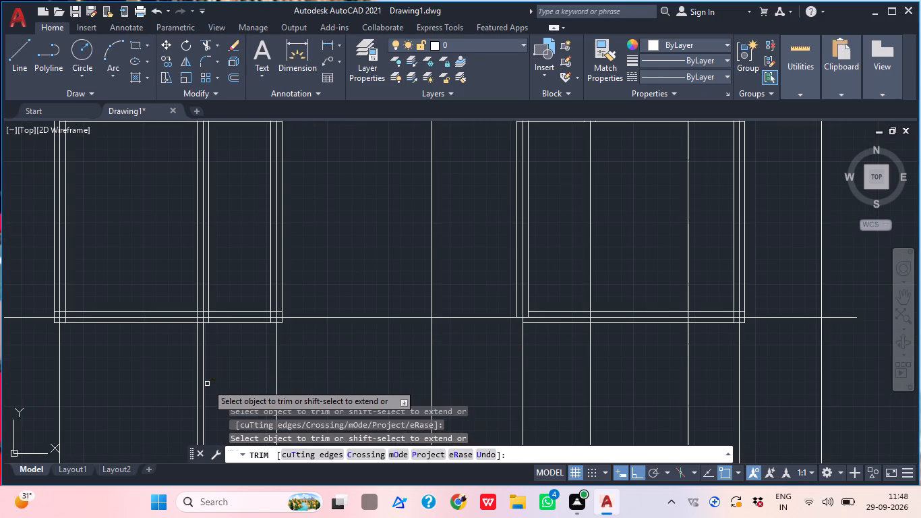
pyautogui.click(197, 376)
pyautogui.press('Escape')
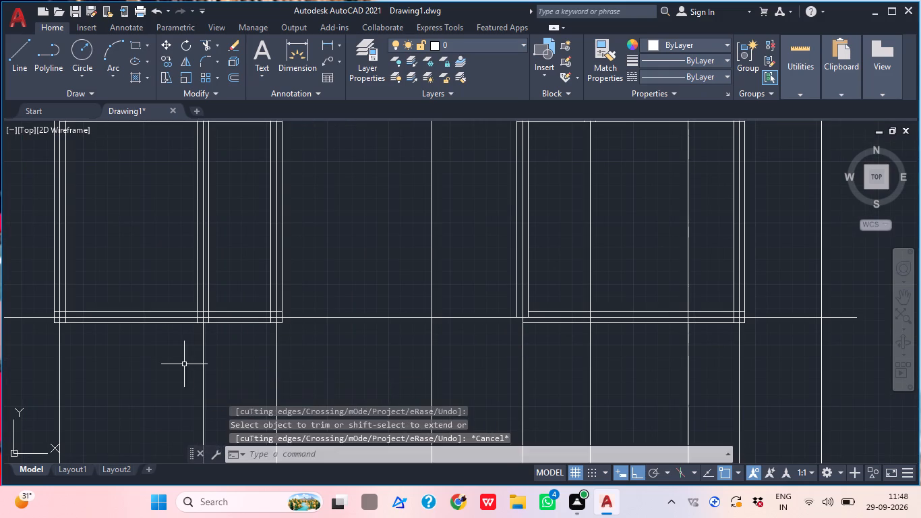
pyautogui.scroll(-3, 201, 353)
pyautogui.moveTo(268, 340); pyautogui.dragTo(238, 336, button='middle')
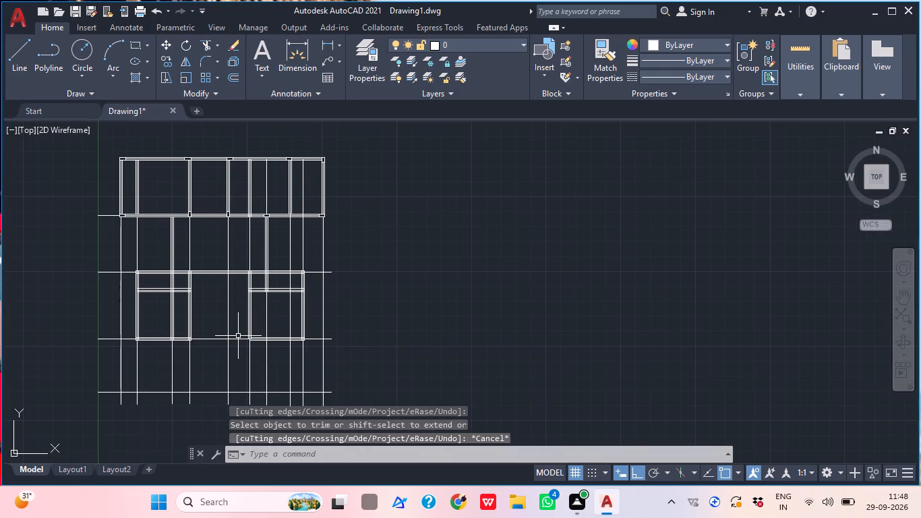
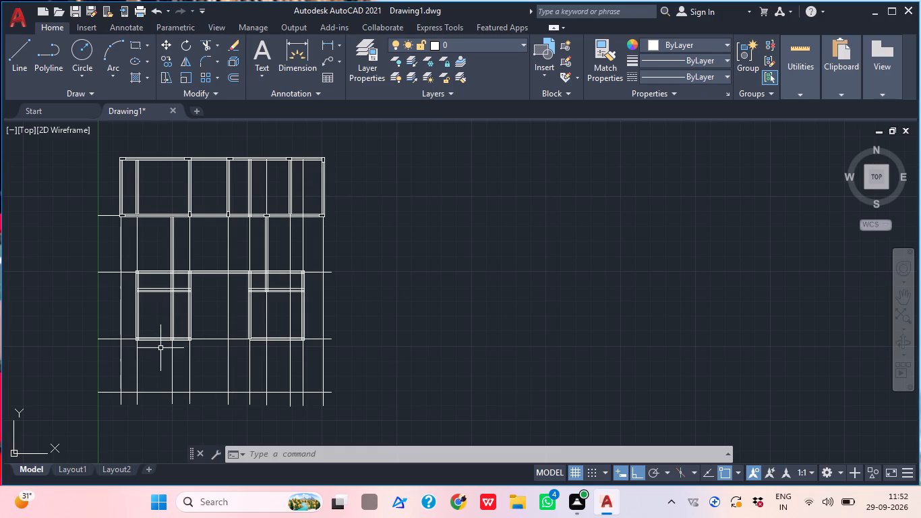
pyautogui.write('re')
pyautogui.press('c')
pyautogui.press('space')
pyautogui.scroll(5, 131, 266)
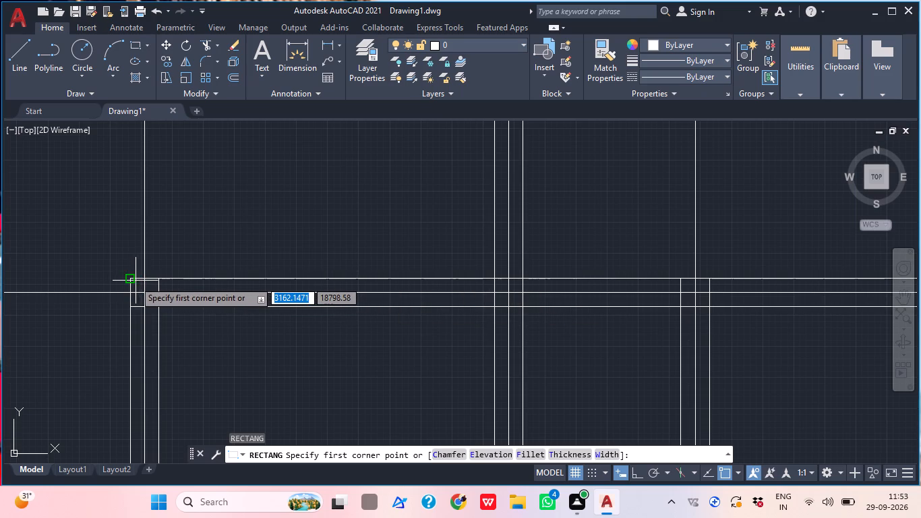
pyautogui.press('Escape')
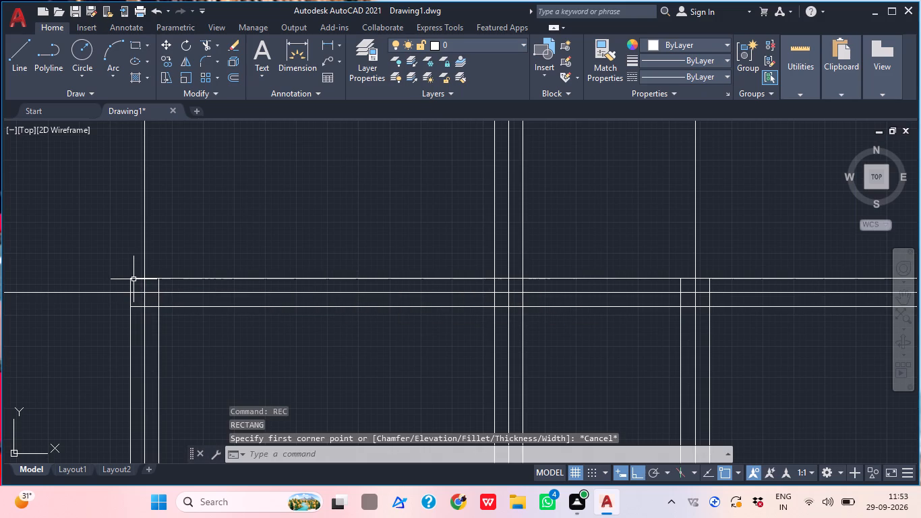
# Draw a rectangle about 588 by 230 along the top wall at the lower-left room block's upper-left outer corner.
pyautogui.write('rec')
pyautogui.press('space')
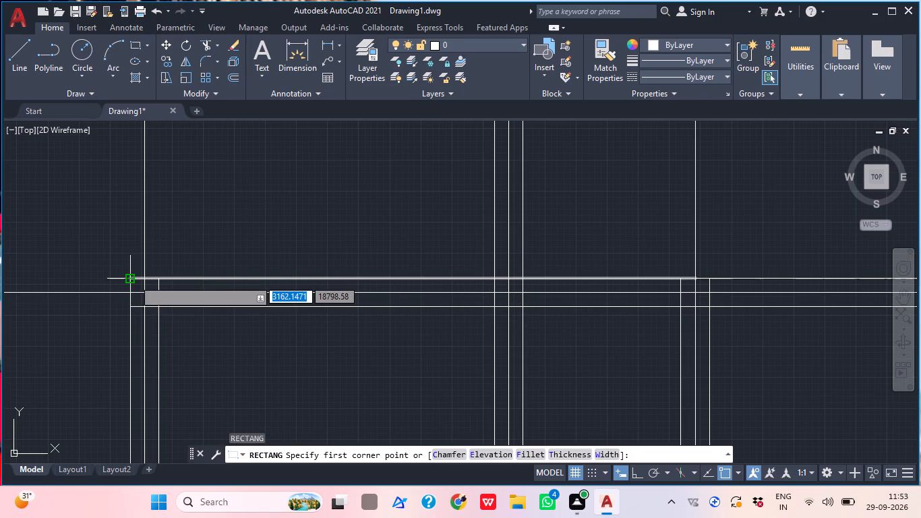
pyautogui.click(133, 279)
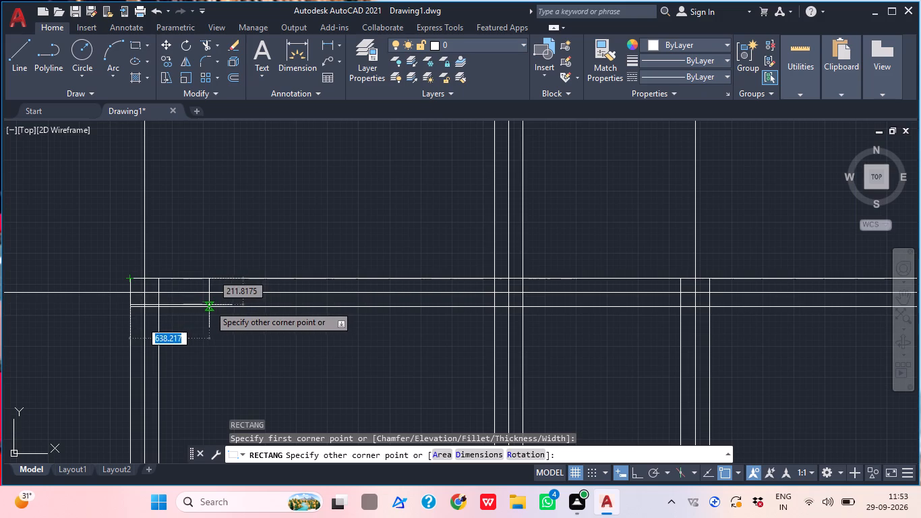
pyautogui.scroll(2, 200, 305)
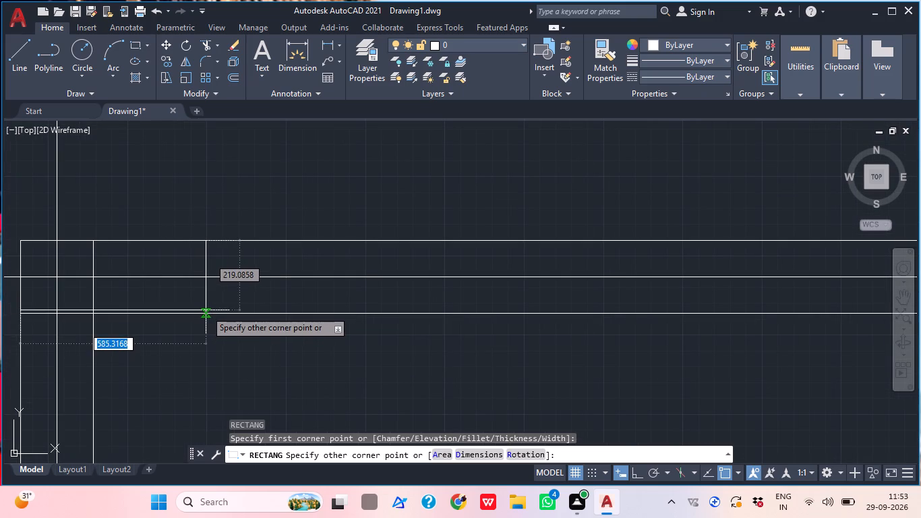
pyautogui.moveTo(206, 310); pyautogui.dragTo(270, 310, button='middle')
pyautogui.scroll(1, 265, 312)
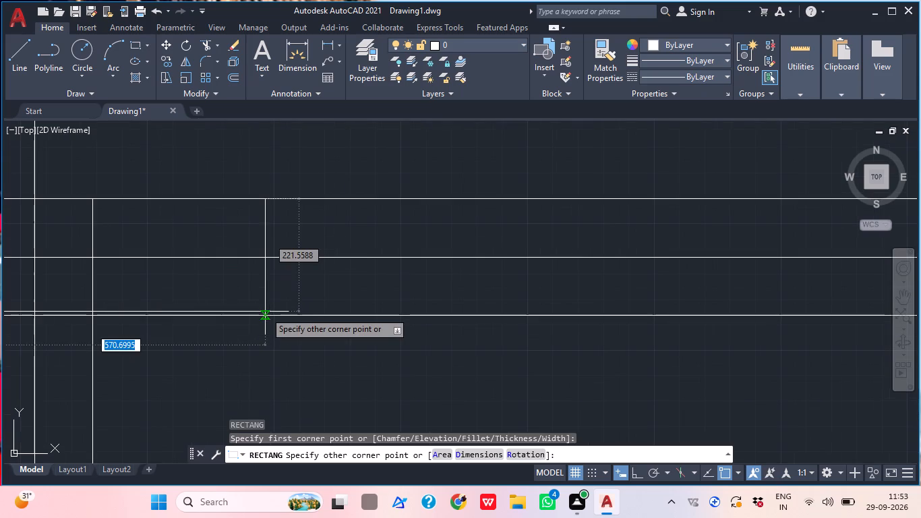
pyautogui.scroll(2, 271, 313)
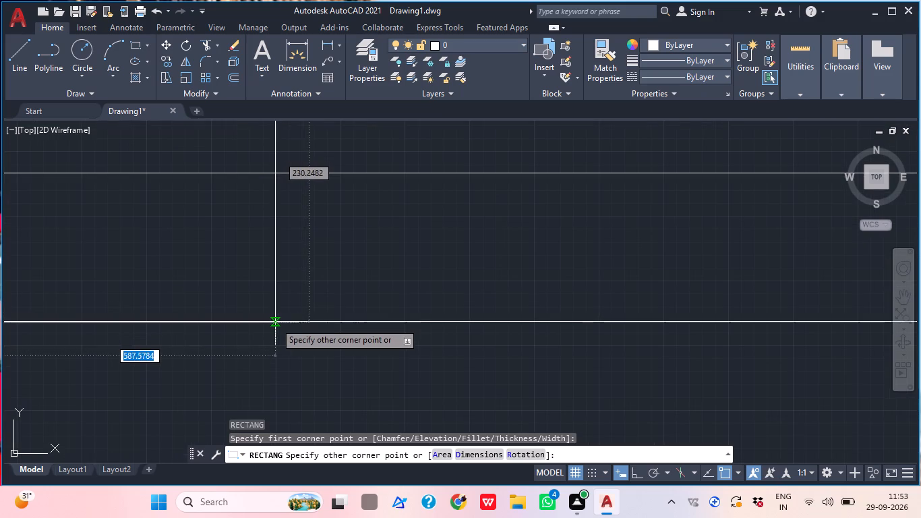
pyautogui.click(275, 322)
# Draw an upright rectangle about 230 wide and 472 high within the wall at the same block's bottom-left corner.
pyautogui.scroll(-5, 275, 309)
pyautogui.moveTo(336, 315); pyautogui.dragTo(244, 297, button='middle')
pyautogui.scroll(-2, 254, 288)
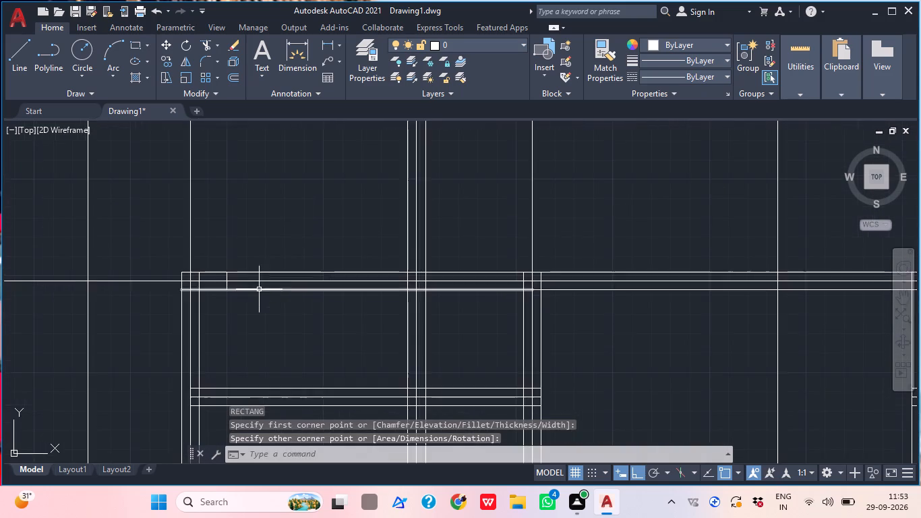
pyautogui.moveTo(353, 312); pyautogui.dragTo(296, 320, button='middle')
pyautogui.scroll(-2, 296, 314)
pyautogui.moveTo(309, 327); pyautogui.dragTo(291, 354, button='middle')
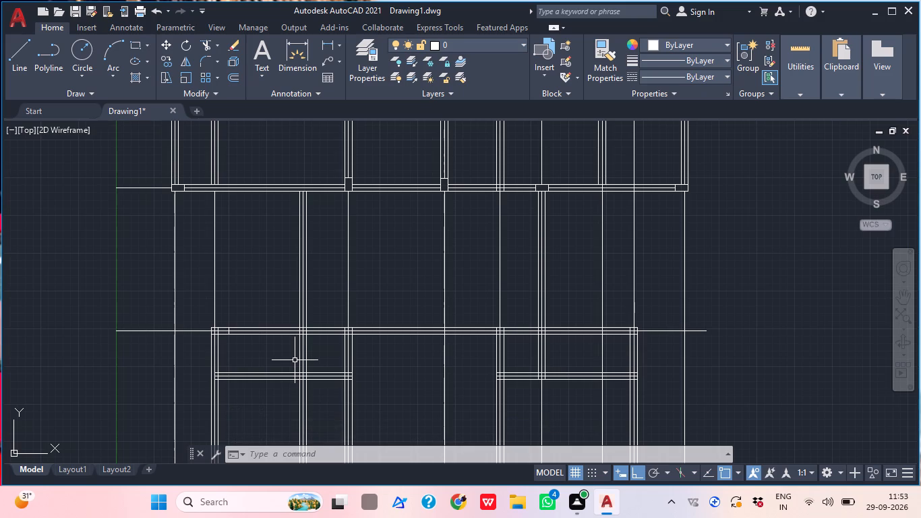
pyautogui.press('r')
pyautogui.write('ec')
pyautogui.press('space')
pyautogui.scroll(-1, 254, 420)
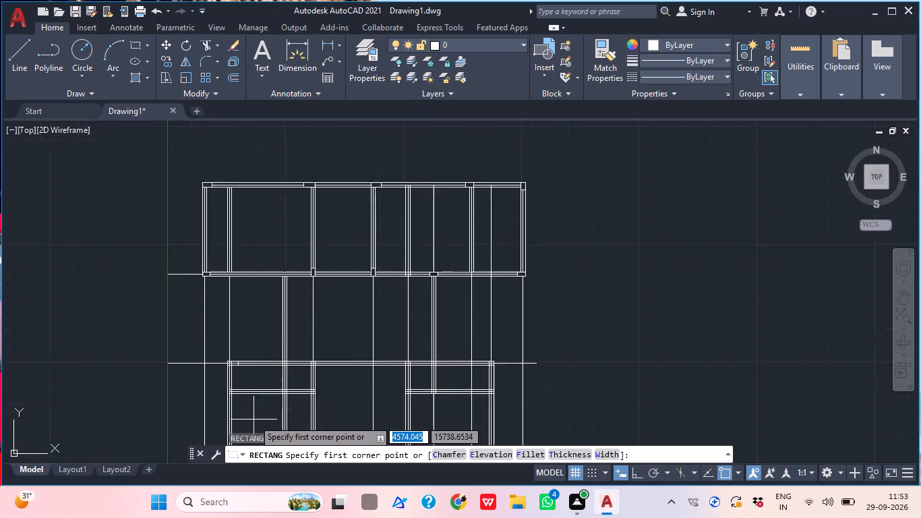
pyautogui.moveTo(254, 420); pyautogui.dragTo(257, 289, button='middle')
pyautogui.scroll(1, 217, 338)
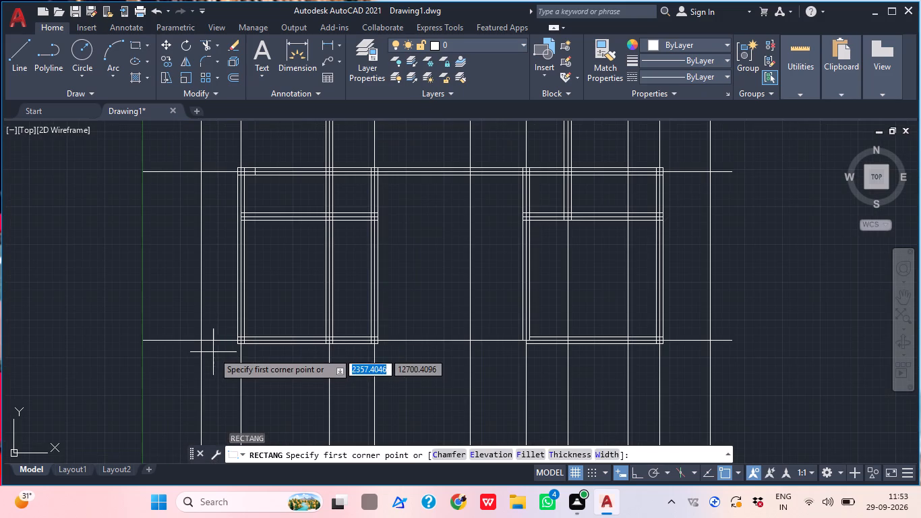
pyautogui.scroll(2, 213, 352)
pyautogui.click(287, 341)
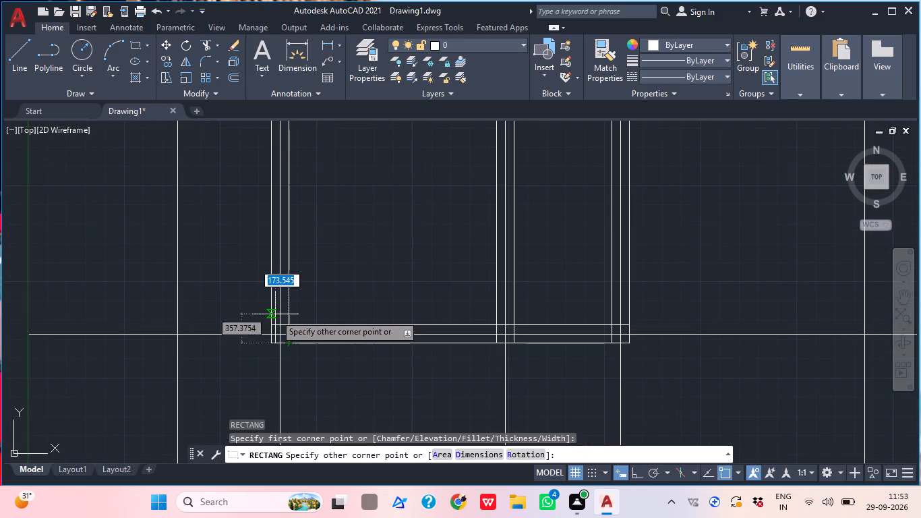
pyautogui.scroll(4, 272, 309)
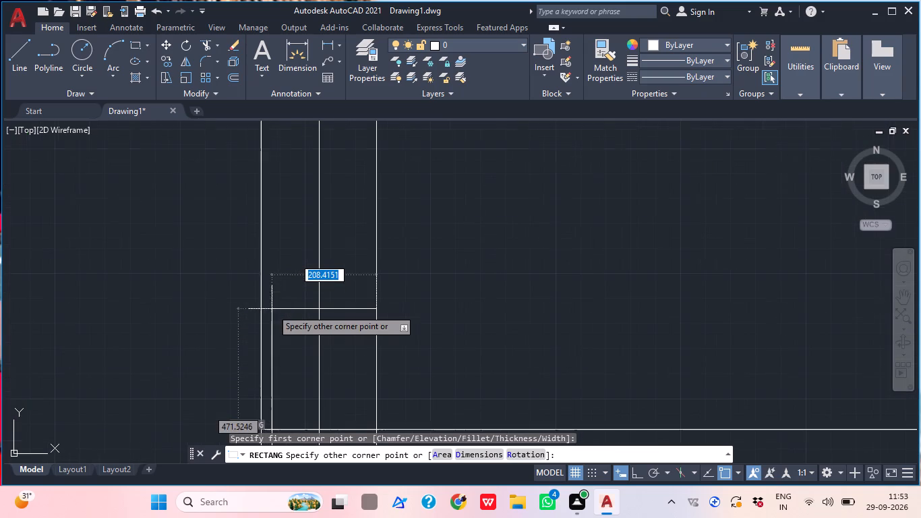
pyautogui.click(261, 308)
# Draw a matching upright rectangle about 230 by 472 in the block's bottom-right wall corner, level with the bottom-left one.
pyautogui.scroll(-1, 284, 291)
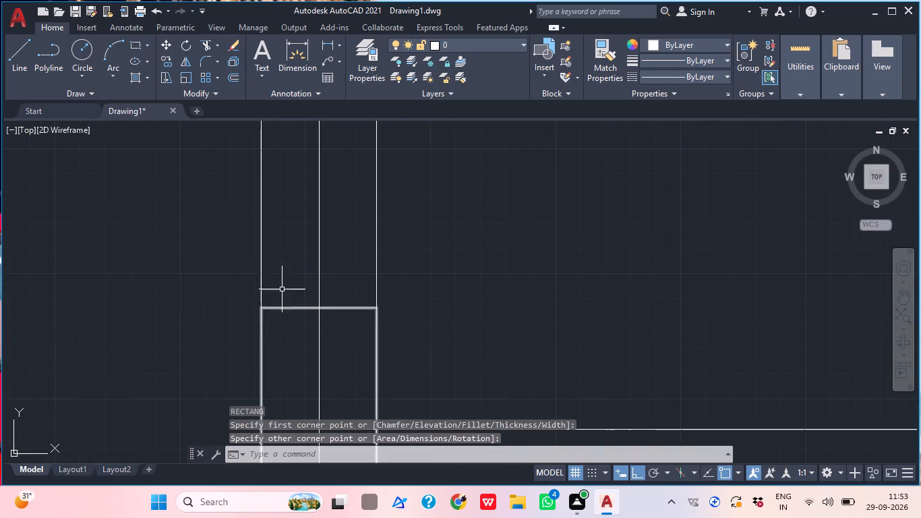
pyautogui.scroll(-2, 282, 289)
pyautogui.moveTo(341, 313); pyautogui.dragTo(263, 328, button='middle')
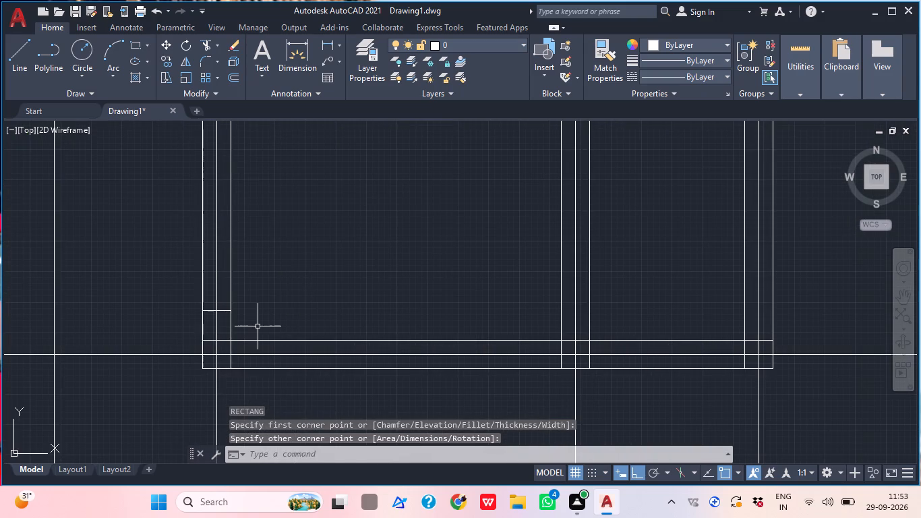
pyautogui.write('rec')
pyautogui.press('space')
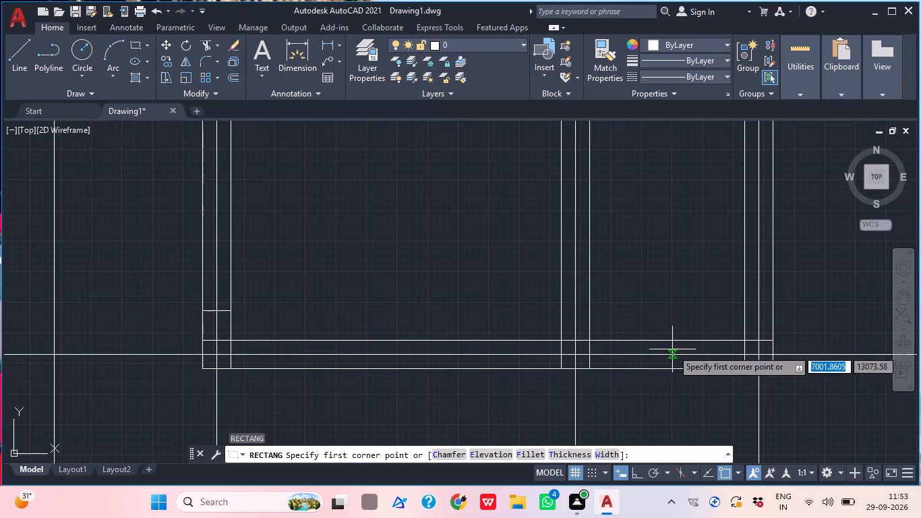
pyautogui.moveTo(675, 378); pyautogui.dragTo(565, 391, button='middle')
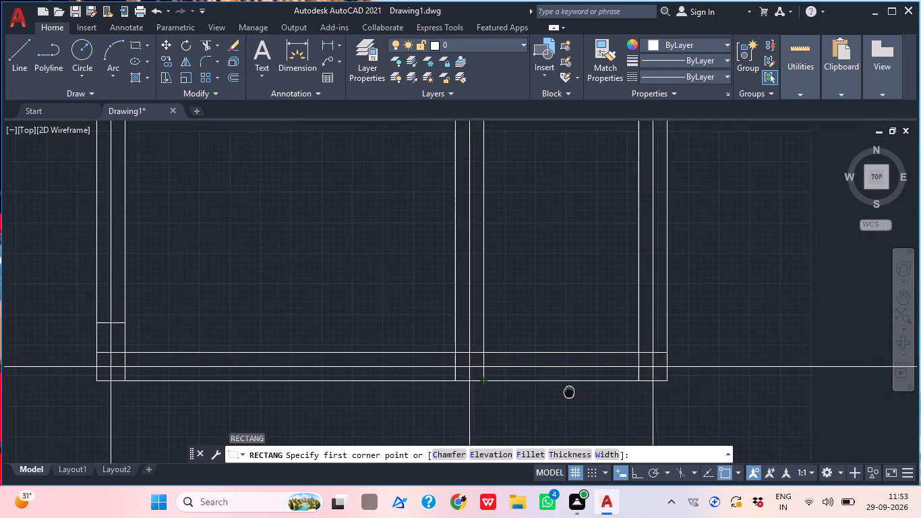
pyautogui.moveTo(565, 391); pyautogui.dragTo(541, 391, button='middle')
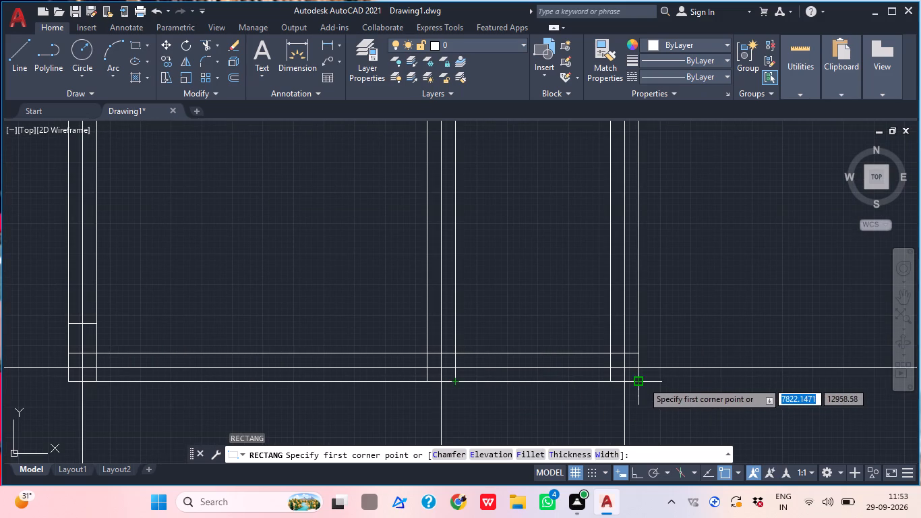
pyautogui.click(641, 380)
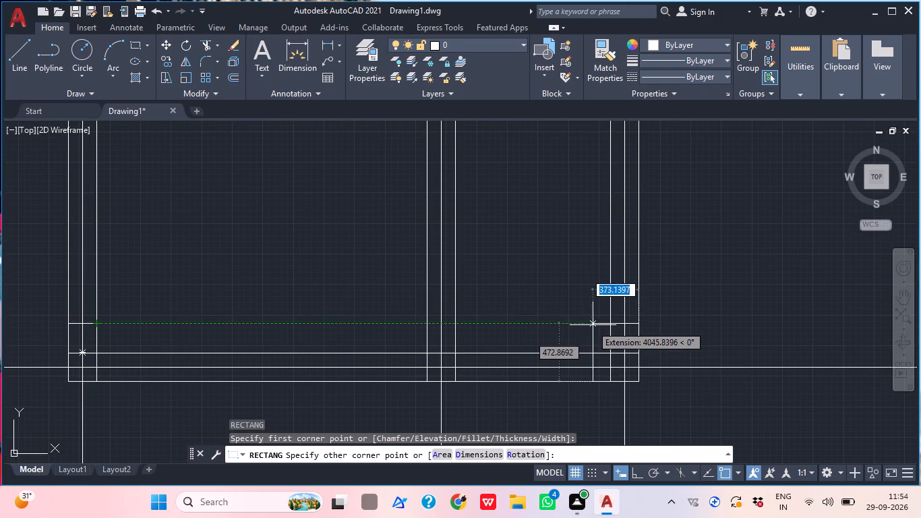
pyautogui.click(614, 325)
# Draw a rectangle about 553 by 230 along the top wall, extending rightward from the left face of the block's right wall.
pyautogui.moveTo(624, 318); pyautogui.dragTo(411, 320, button='middle')
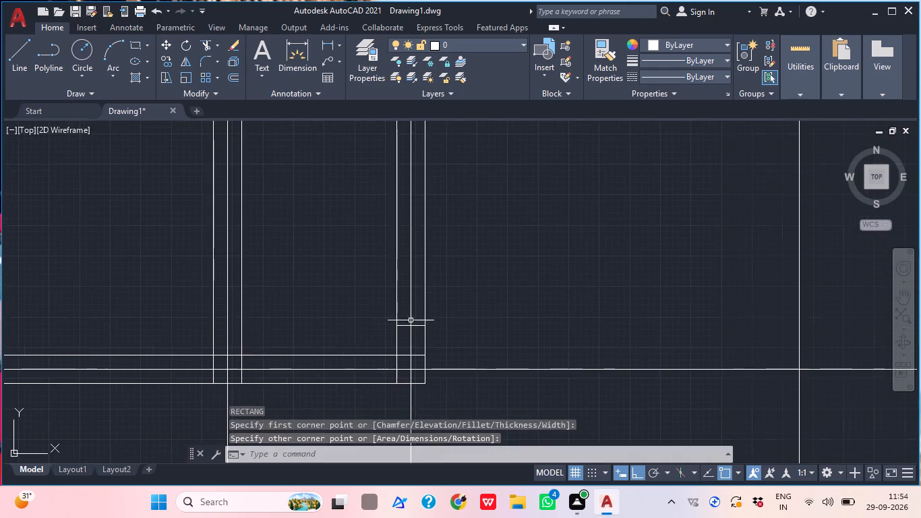
pyautogui.scroll(-3, 412, 317)
pyautogui.moveTo(487, 325); pyautogui.dragTo(424, 359, button='middle')
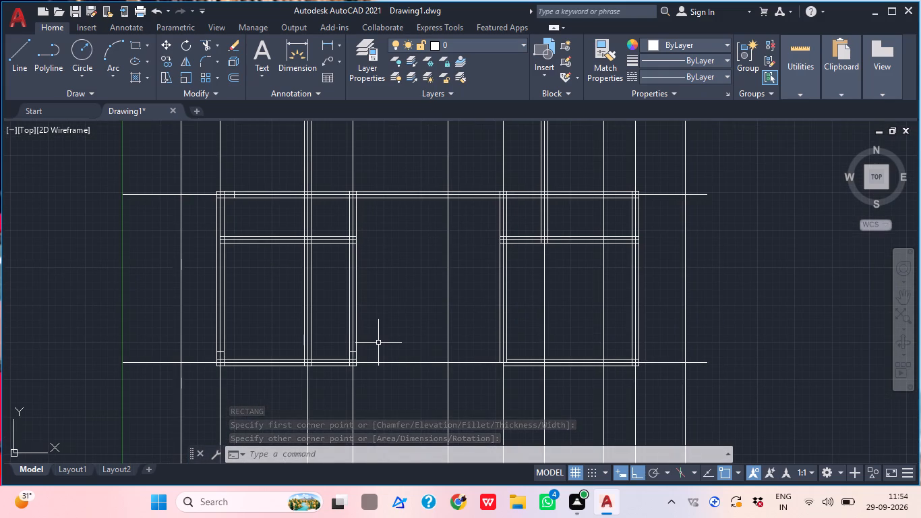
pyautogui.write('rec')
pyautogui.press('space')
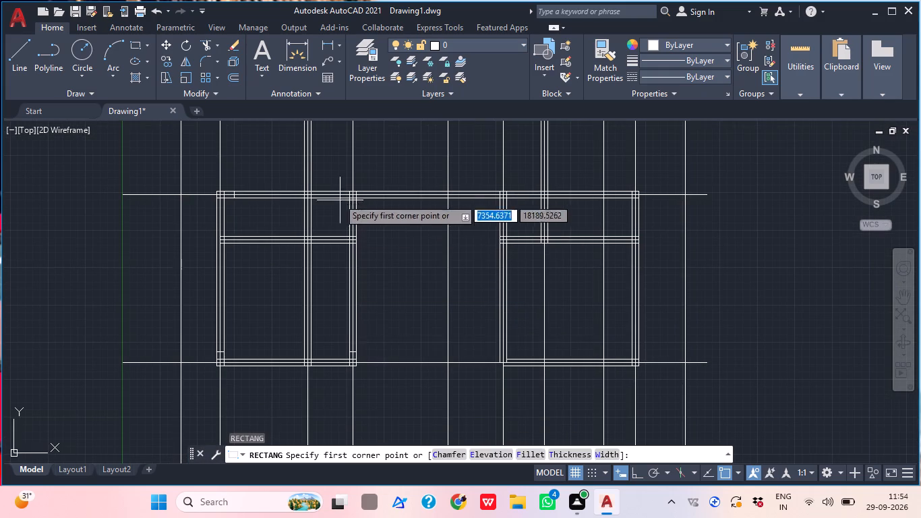
pyautogui.scroll(2, 332, 175)
pyautogui.scroll(2, 367, 222)
pyautogui.click(378, 209)
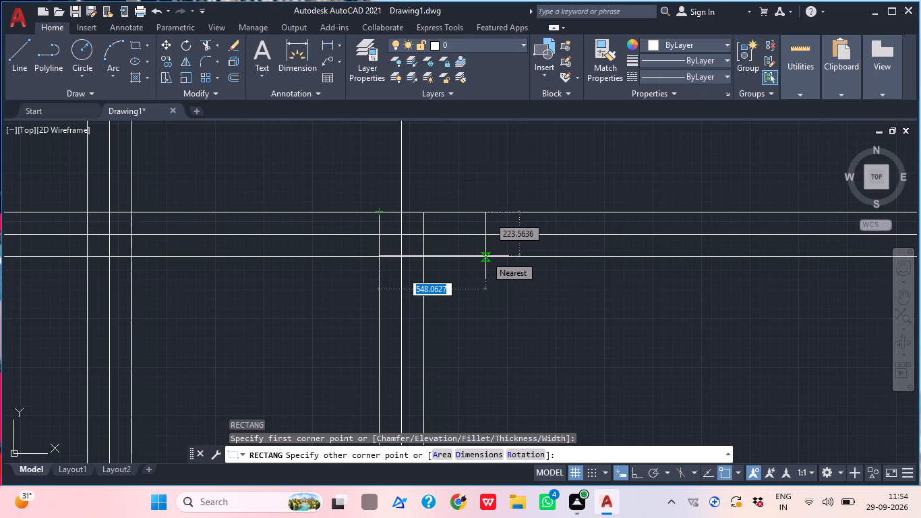
pyautogui.scroll(2, 485, 256)
pyautogui.moveTo(465, 266); pyautogui.dragTo(413, 270, button='middle')
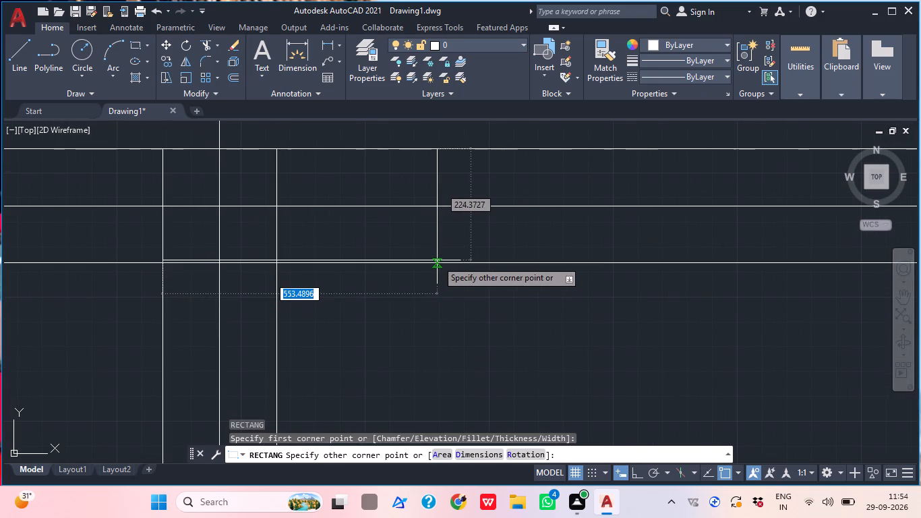
pyautogui.click(437, 263)
pyautogui.scroll(-2, 473, 256)
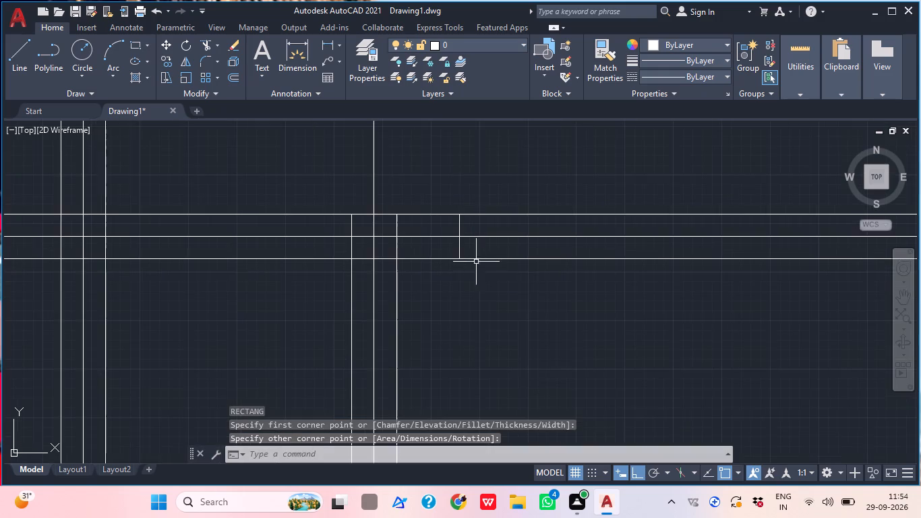
pyautogui.moveTo(490, 279); pyautogui.dragTo(432, 289, button='middle')
pyautogui.press('Escape')
# Draw a rectangle about 594 by 230 along the top wall, extending leftward from the inner face of the lower-right block's left wall.
pyautogui.scroll(-1, 484, 299)
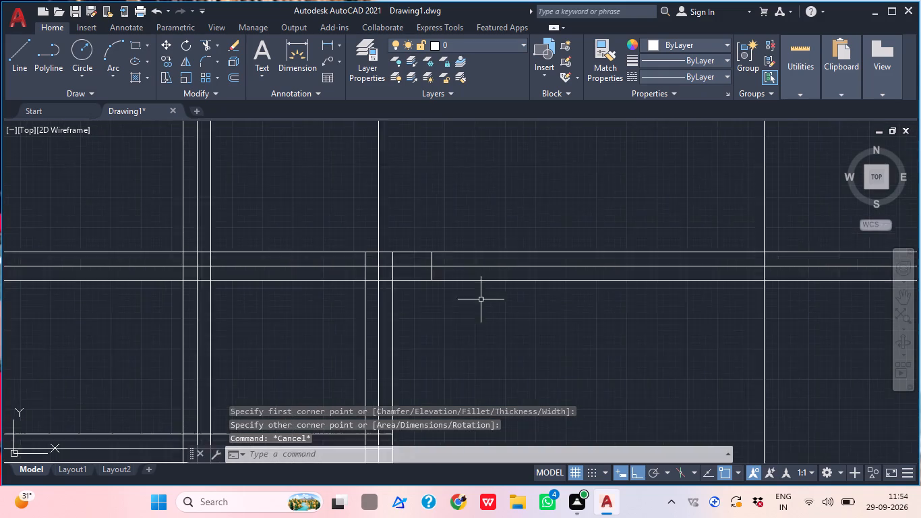
pyautogui.scroll(-1, 481, 299)
pyautogui.moveTo(477, 311); pyautogui.dragTo(420, 310, button='middle')
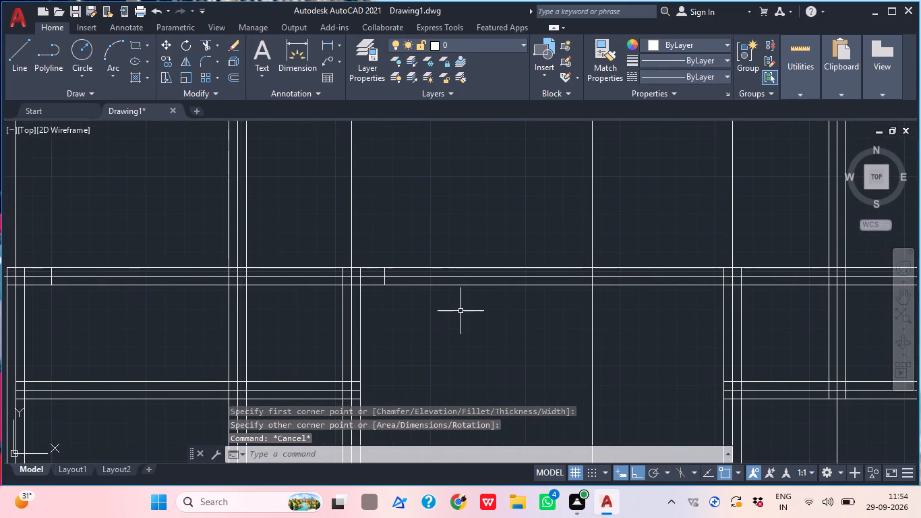
pyautogui.moveTo(450, 314); pyautogui.dragTo(318, 299, button='middle')
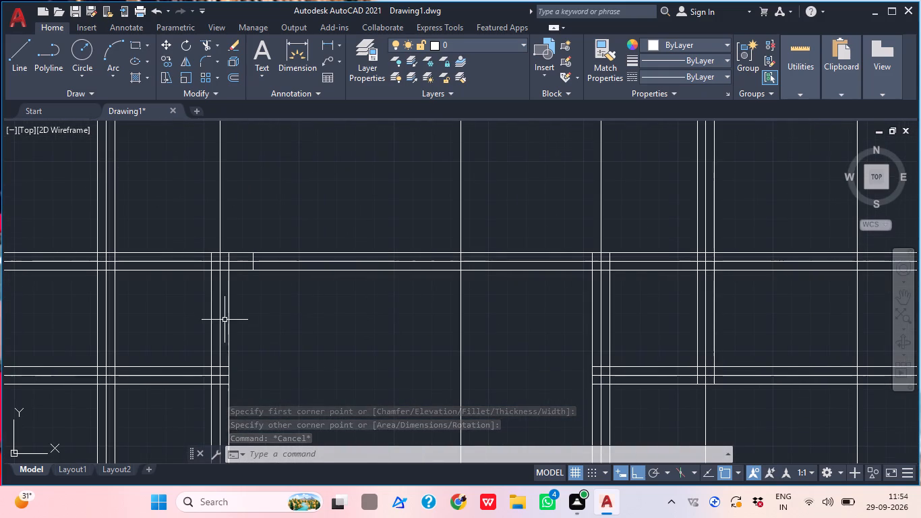
pyautogui.scroll(-1, 257, 320)
pyautogui.moveTo(512, 253); pyautogui.dragTo(380, 264, button='middle')
pyautogui.scroll(-1, 381, 269)
pyautogui.moveTo(370, 288); pyautogui.dragTo(375, 288, button='middle')
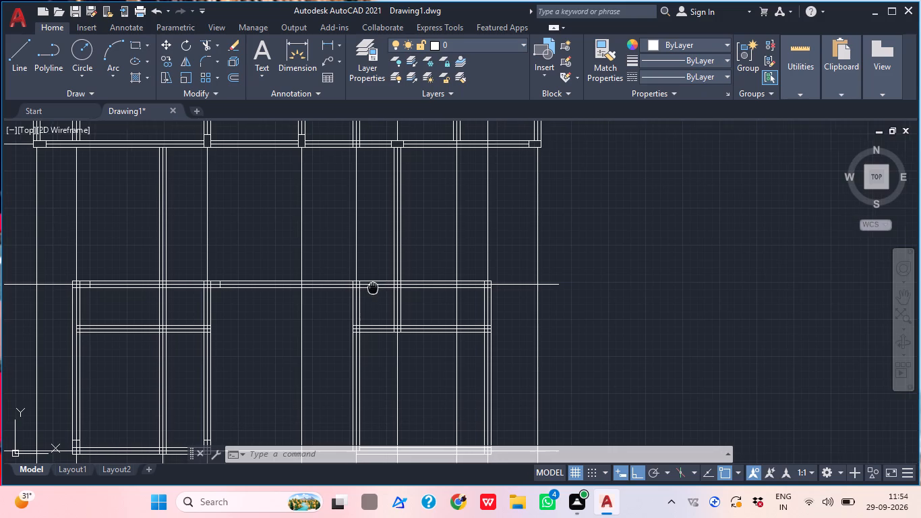
pyautogui.moveTo(375, 288); pyautogui.dragTo(380, 288, button='middle')
pyautogui.write('rec')
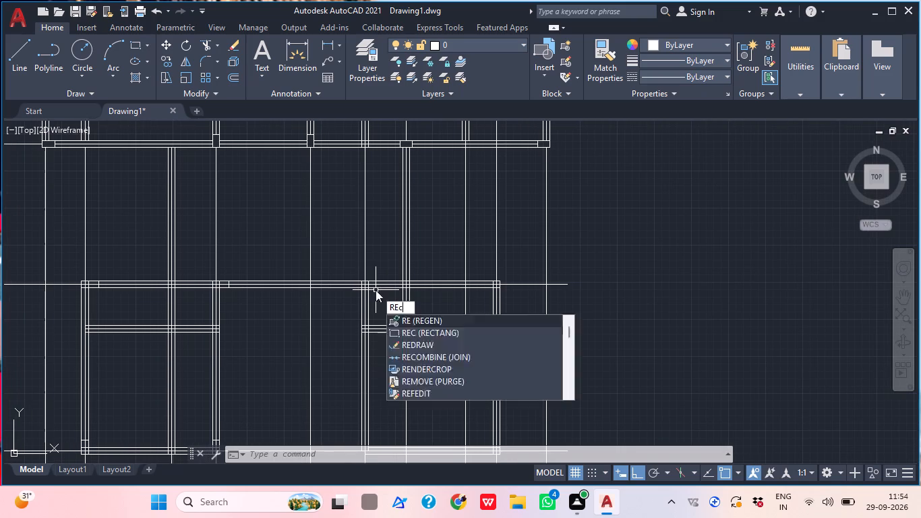
pyautogui.press('space')
pyautogui.scroll(2, 356, 292)
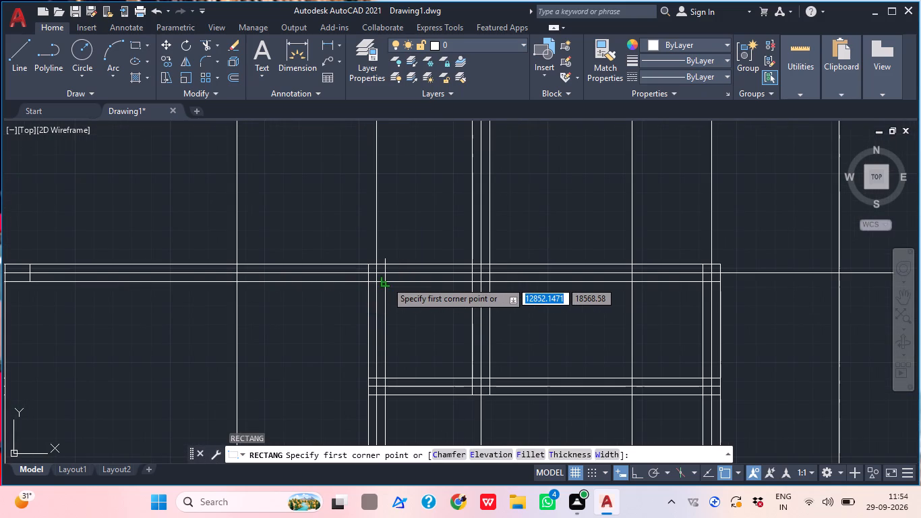
pyautogui.click(386, 281)
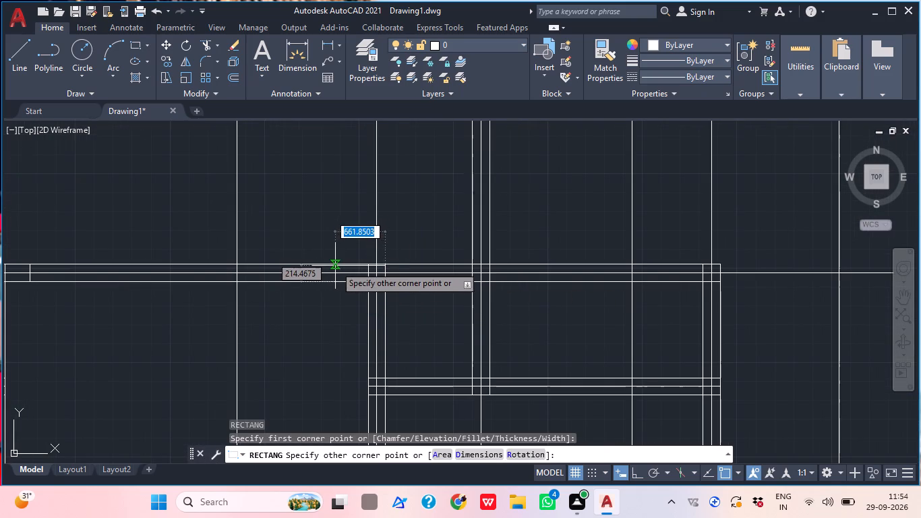
pyautogui.scroll(2, 335, 266)
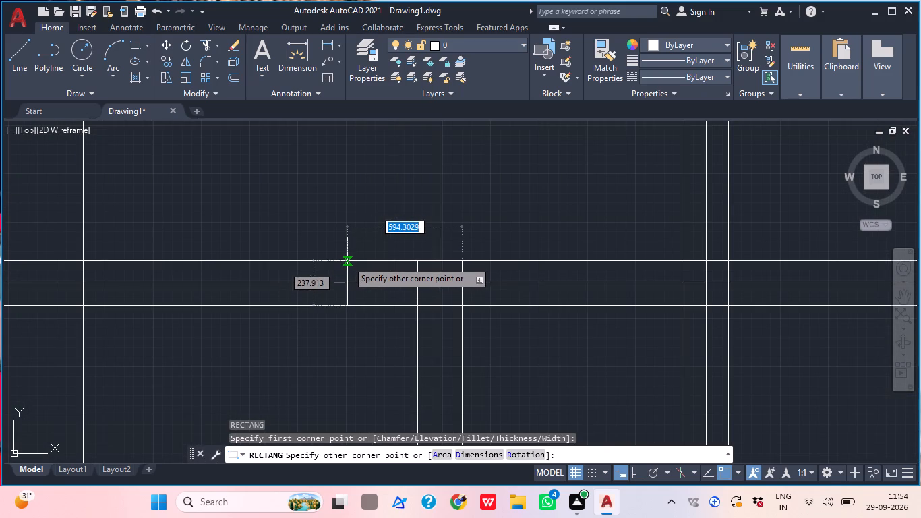
pyautogui.click(347, 261)
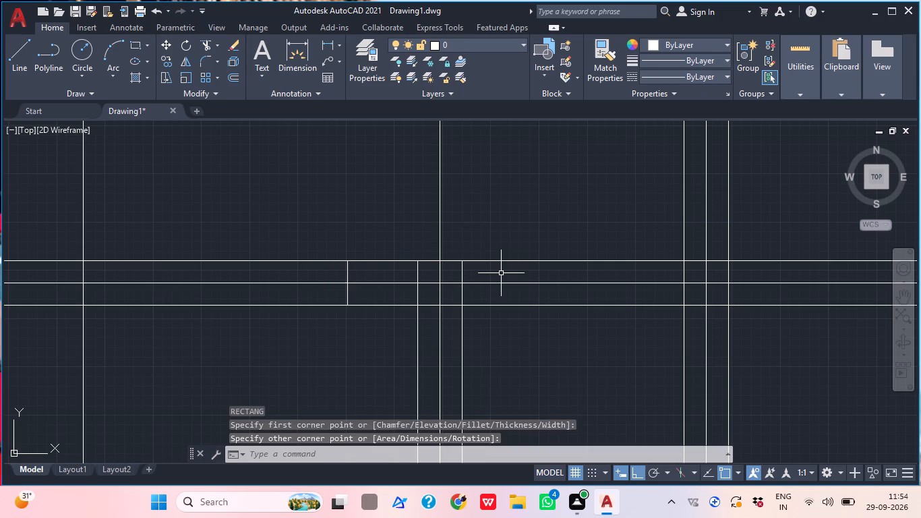
# Draw an upright rectangle about 230 wide and 475 high in the lower-right block's bottom-left wall corner.
pyautogui.scroll(-2, 496, 287)
pyautogui.scroll(-1, 506, 345)
pyautogui.moveTo(415, 318); pyautogui.dragTo(404, 297, button='middle')
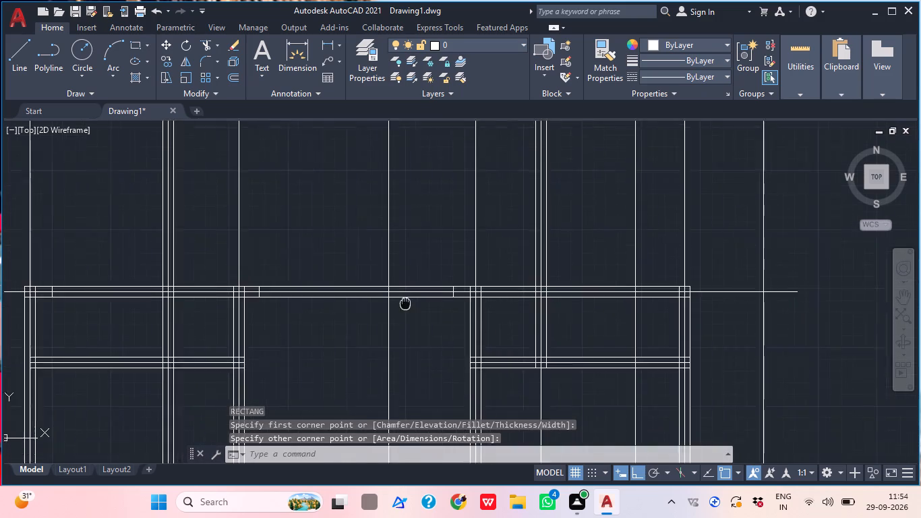
pyautogui.moveTo(404, 297); pyautogui.dragTo(392, 270, button='middle')
pyautogui.scroll(1, 392, 268)
pyautogui.scroll(-1, 392, 268)
pyautogui.moveTo(440, 370); pyautogui.dragTo(343, 191, button='middle')
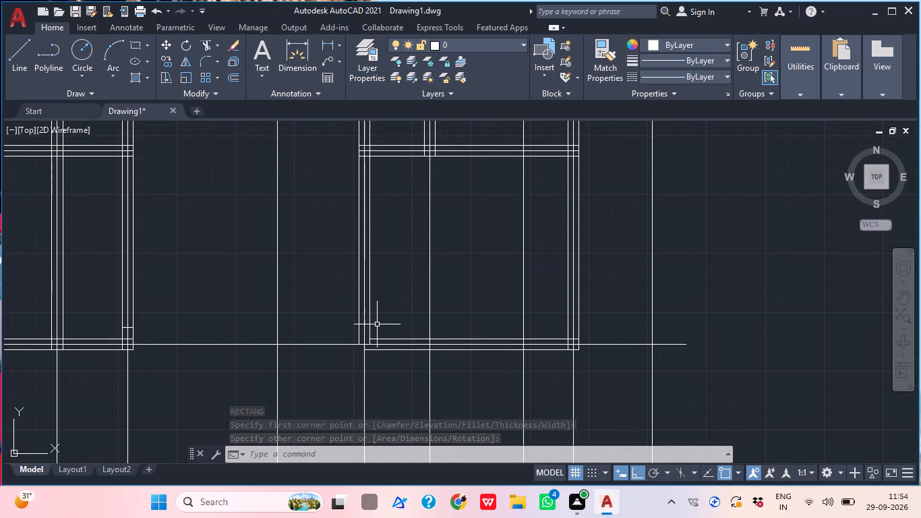
pyautogui.press('r')
pyautogui.press('e')
pyautogui.write('c')
pyautogui.press('space')
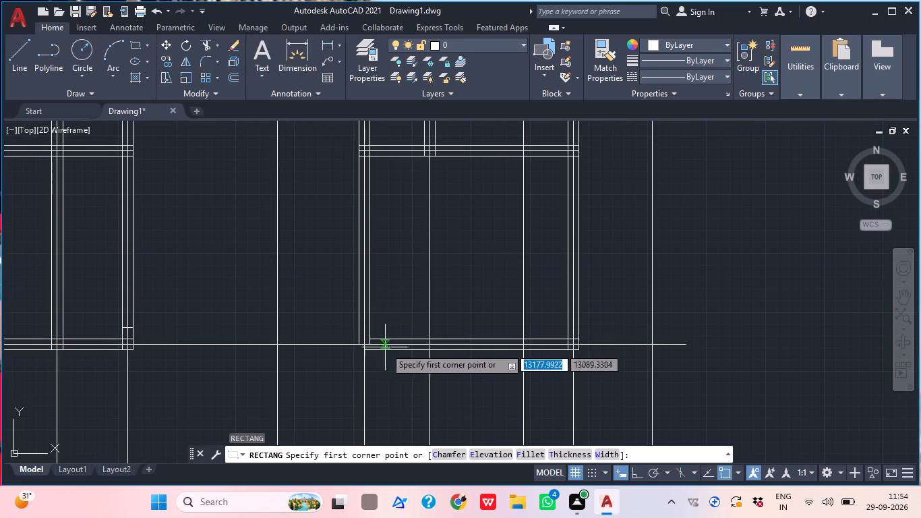
pyautogui.scroll(1, 376, 341)
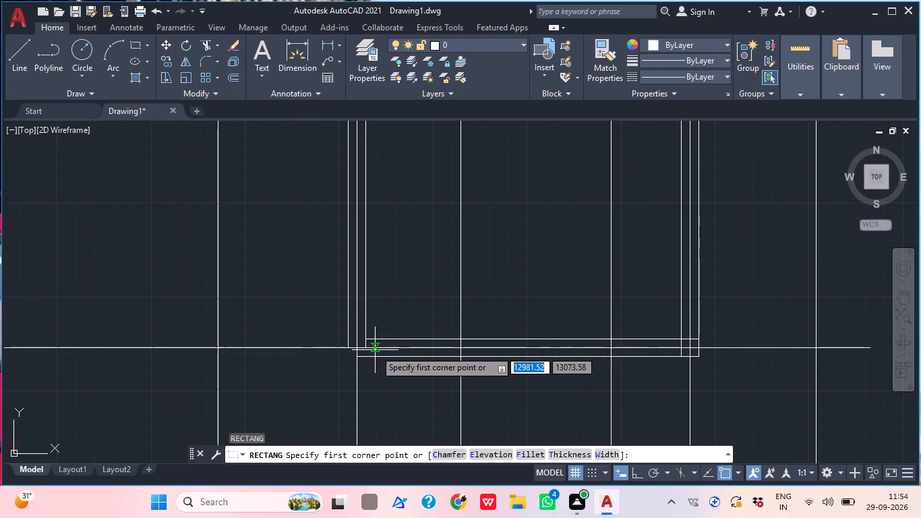
pyautogui.scroll(2, 365, 352)
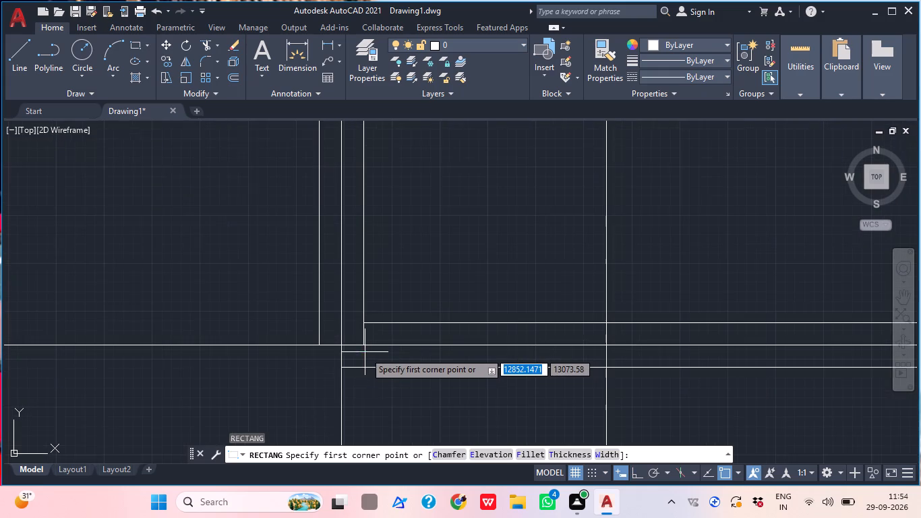
pyautogui.click(367, 365)
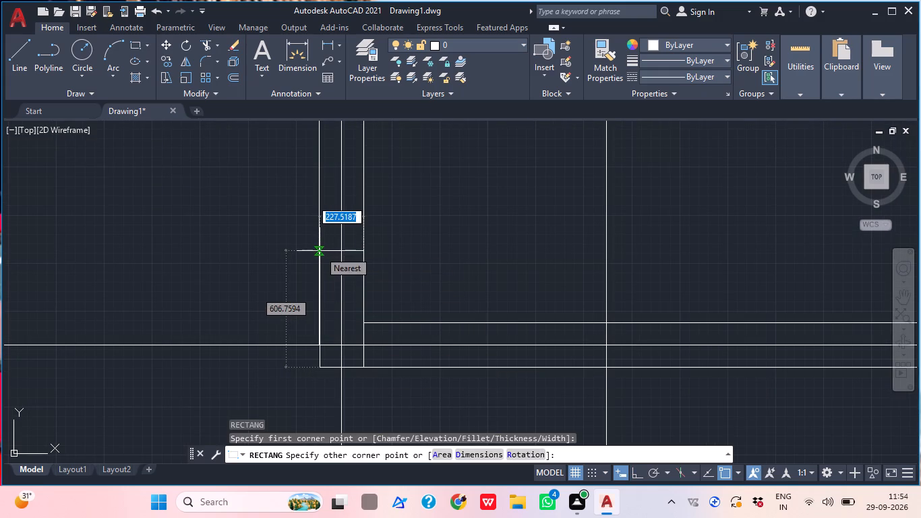
pyautogui.scroll(1, 320, 251)
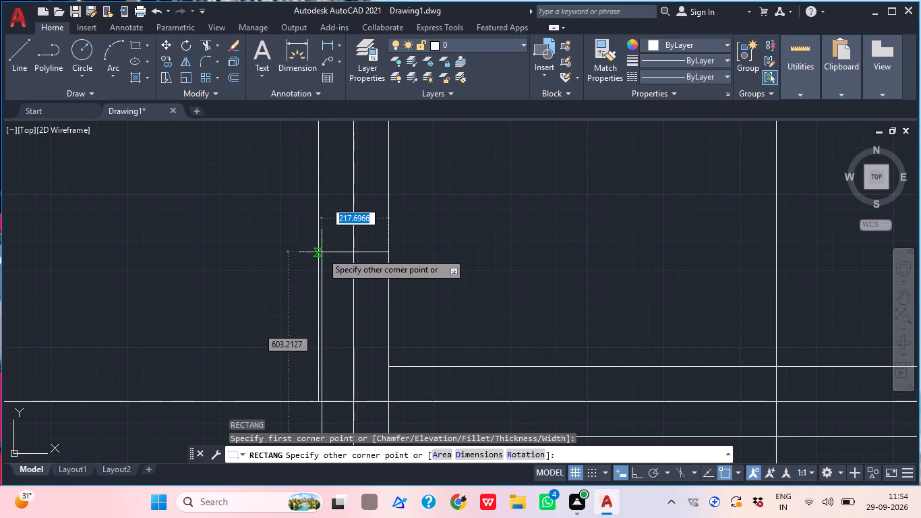
pyautogui.scroll(2, 316, 242)
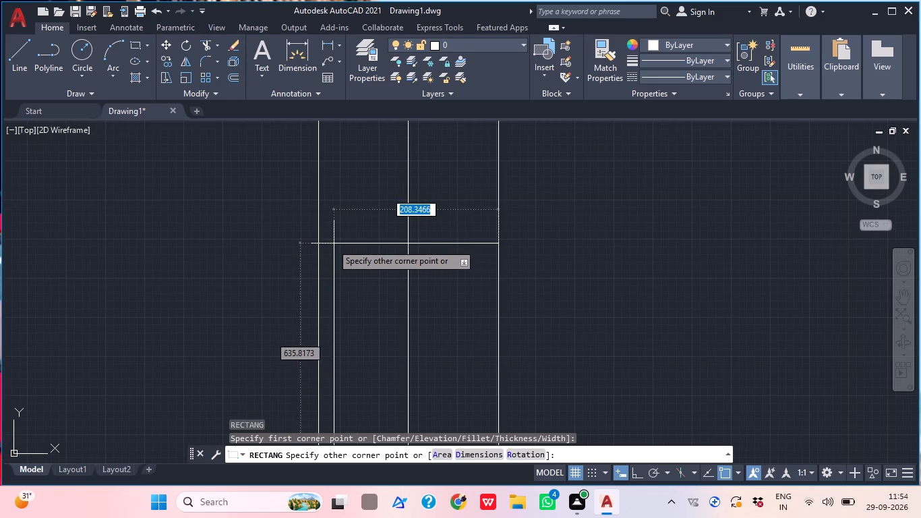
pyautogui.scroll(-4, 320, 243)
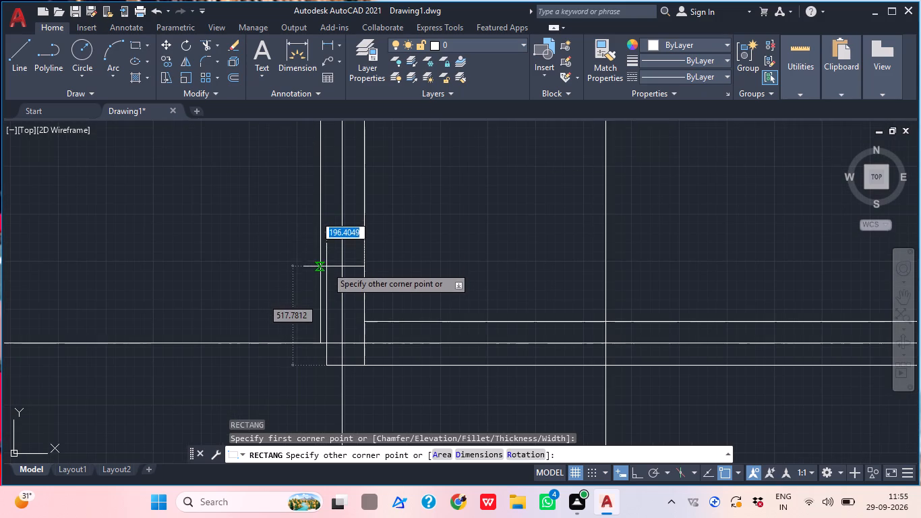
pyautogui.scroll(4, 320, 274)
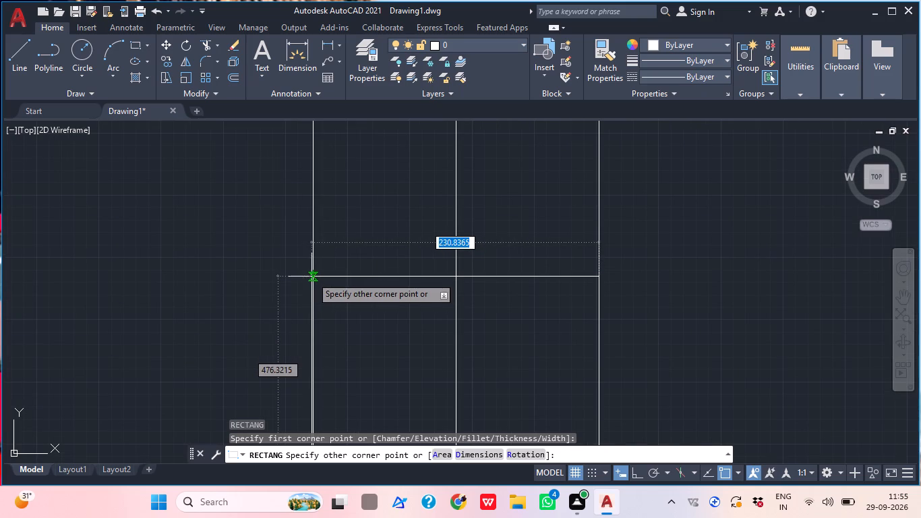
pyautogui.scroll(2, 316, 277)
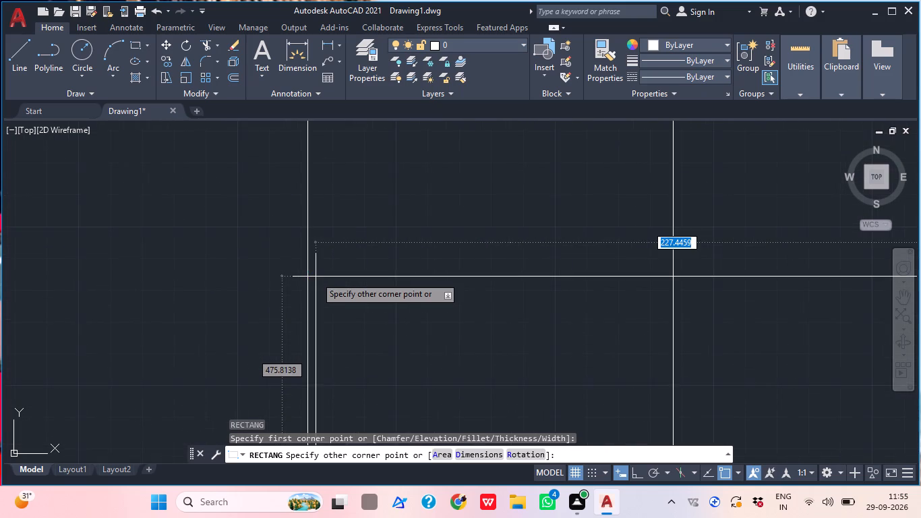
pyautogui.scroll(2, 316, 277)
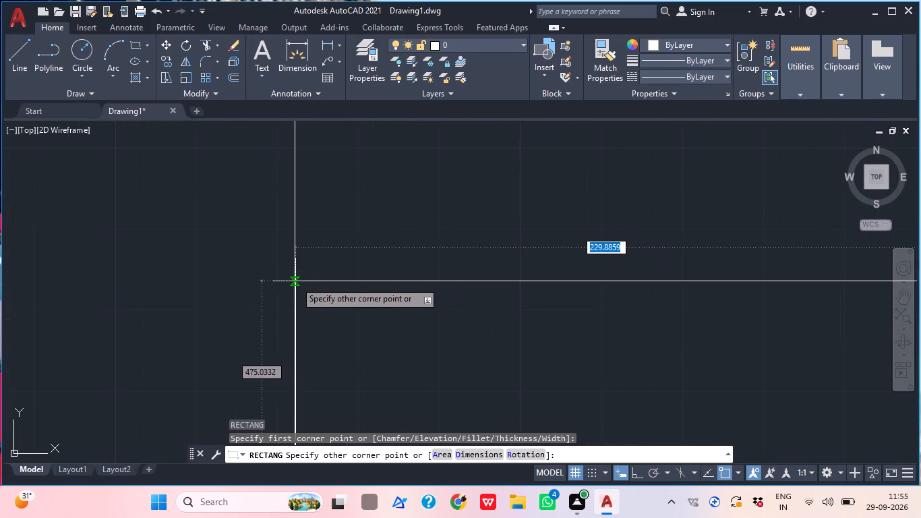
pyautogui.click(295, 281)
# Draw an upright rectangle about 230 wide and 480 high in the lower-right block's bottom-right wall corner.
pyautogui.scroll(-3, 311, 269)
pyautogui.scroll(-6, 362, 296)
pyautogui.moveTo(415, 326); pyautogui.dragTo(336, 318, button='middle')
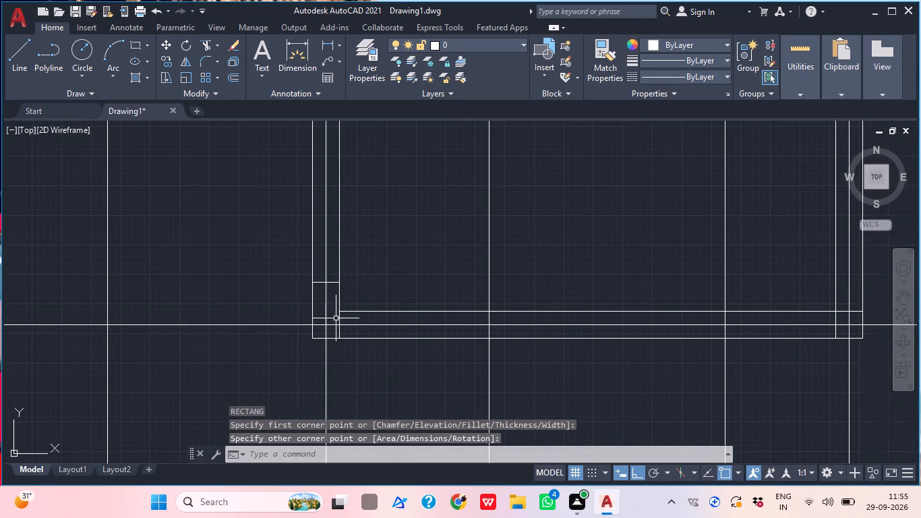
pyautogui.moveTo(521, 313); pyautogui.dragTo(375, 314, button='middle')
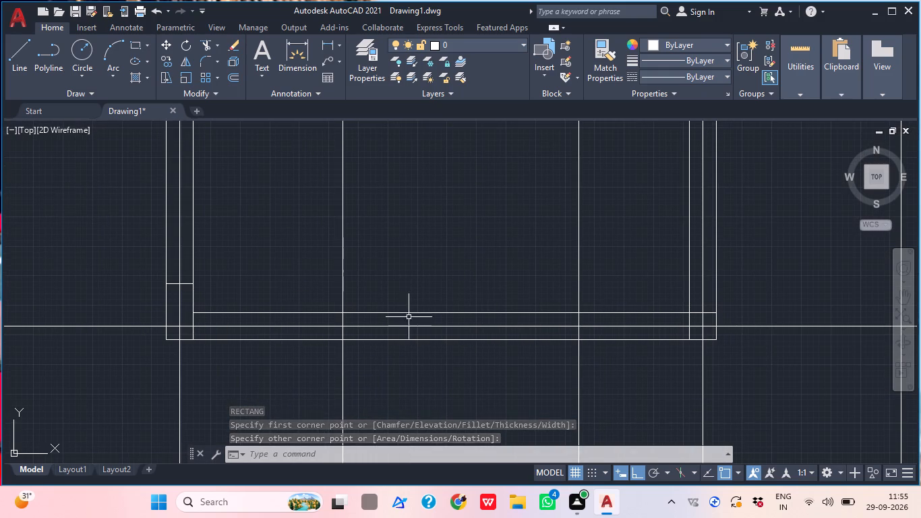
pyautogui.write('rec')
pyautogui.press('space')
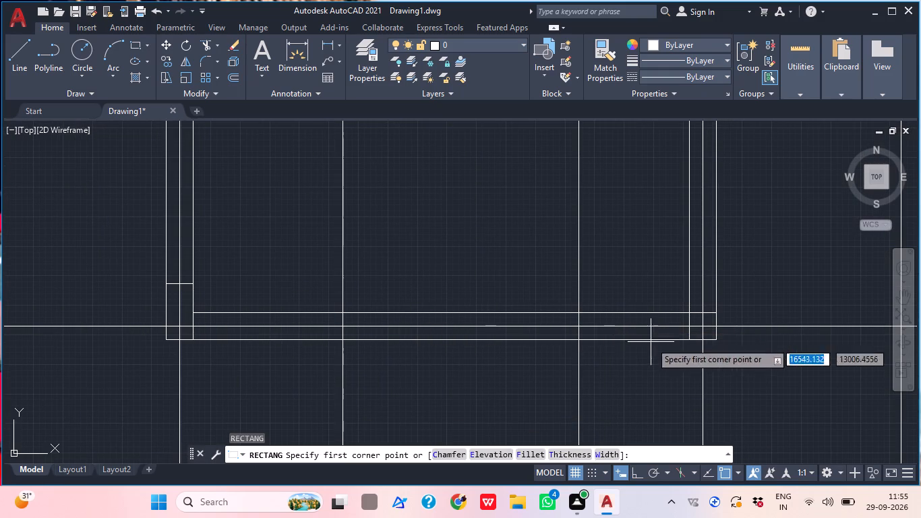
pyautogui.click(719, 341)
pyautogui.scroll(3, 687, 284)
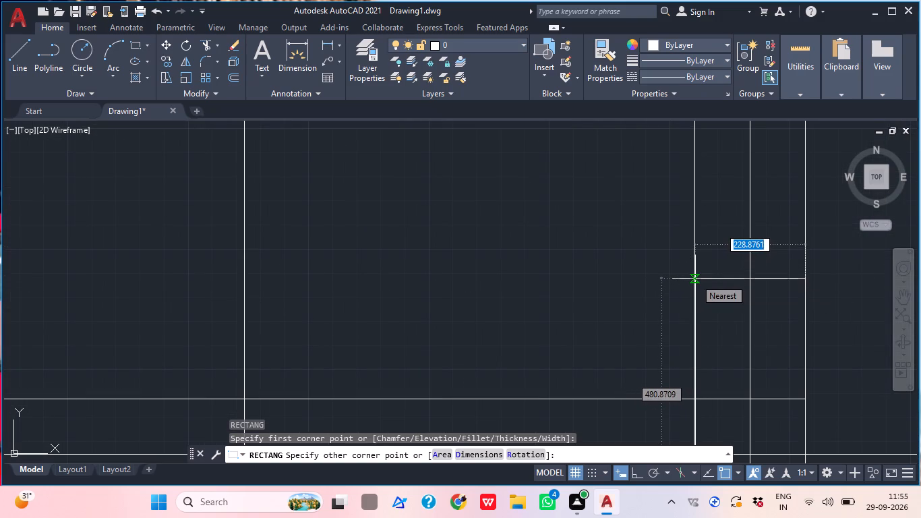
pyautogui.click(696, 279)
# Draw a rectangle about 448 by 230 in the block's top-right wall corner, extending leftward along the top wall.
pyautogui.scroll(-3, 713, 279)
pyautogui.scroll(1, 713, 279)
pyautogui.middleClick(483, 298)
pyautogui.scroll(-3, 487, 290)
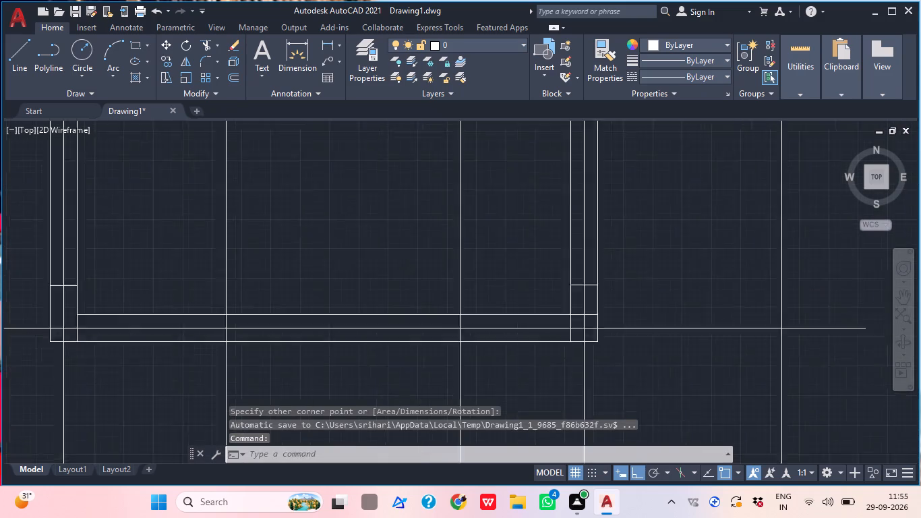
pyautogui.moveTo(587, 285); pyautogui.dragTo(487, 311, button='middle')
pyautogui.moveTo(463, 275); pyautogui.dragTo(429, 320, button='middle')
pyautogui.scroll(-1, 451, 297)
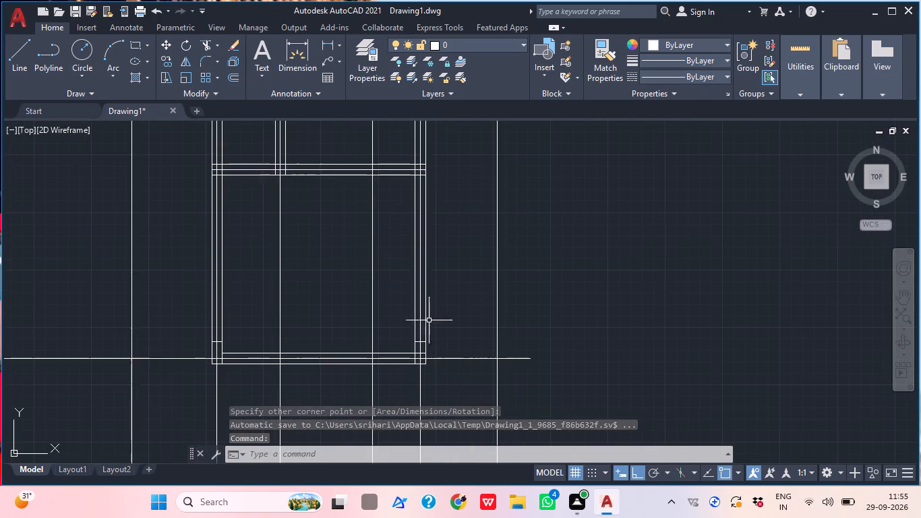
pyautogui.scroll(1, 405, 124)
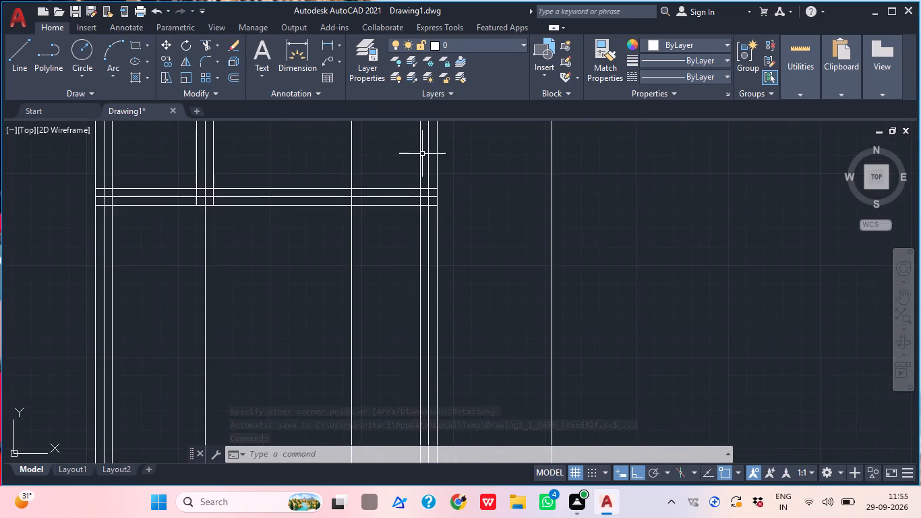
pyautogui.moveTo(412, 171); pyautogui.dragTo(392, 194, button='middle')
pyautogui.scroll(-2, 391, 194)
pyautogui.moveTo(413, 205); pyautogui.dragTo(369, 288, button='middle')
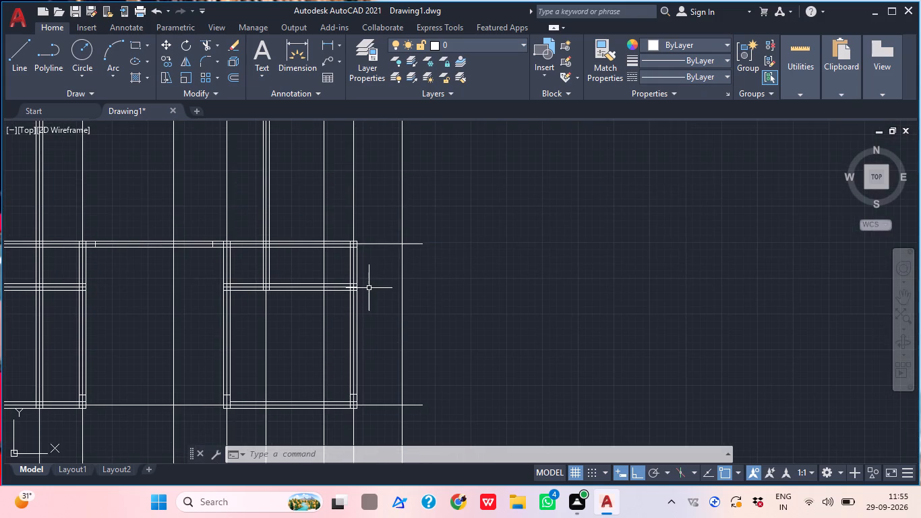
pyautogui.scroll(2, 369, 246)
pyautogui.moveTo(289, 243); pyautogui.dragTo(301, 314, button='middle')
pyautogui.write('rec')
pyautogui.press('space')
pyautogui.scroll(1, 369, 316)
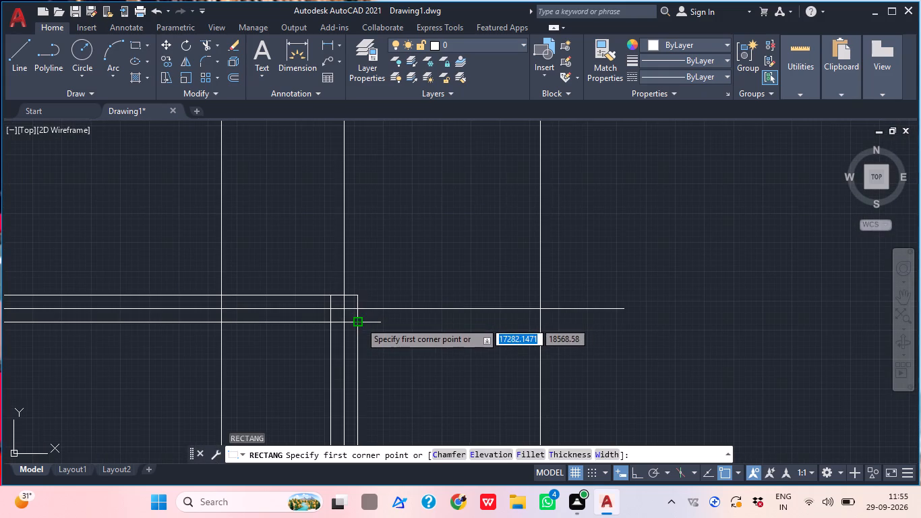
pyautogui.click(360, 322)
pyautogui.scroll(2, 309, 298)
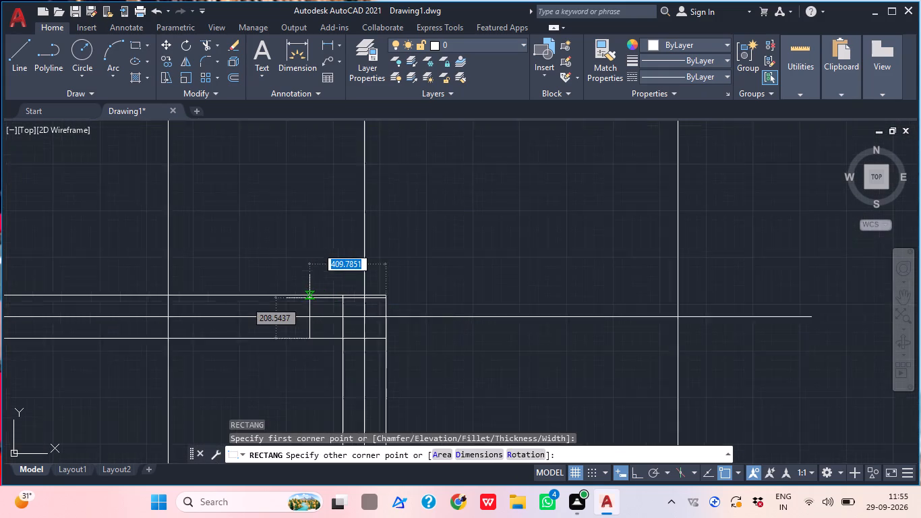
pyautogui.scroll(1, 309, 298)
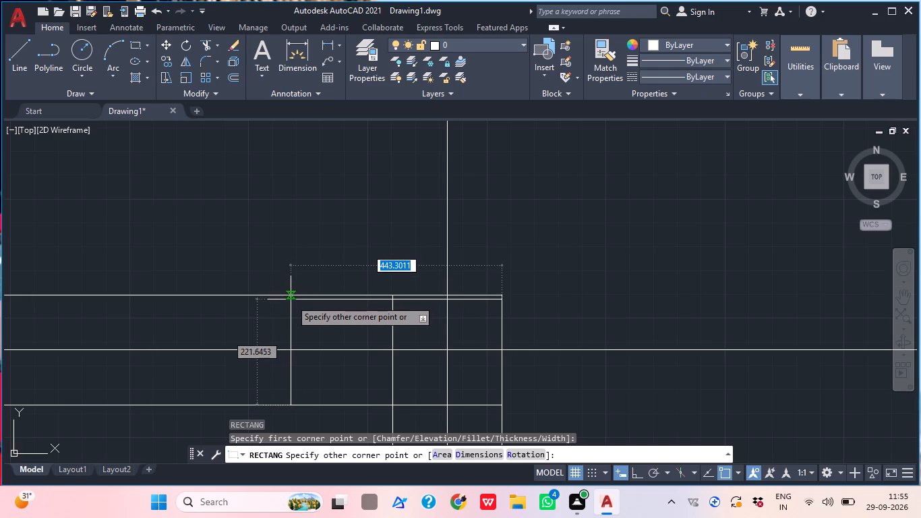
pyautogui.scroll(3, 288, 296)
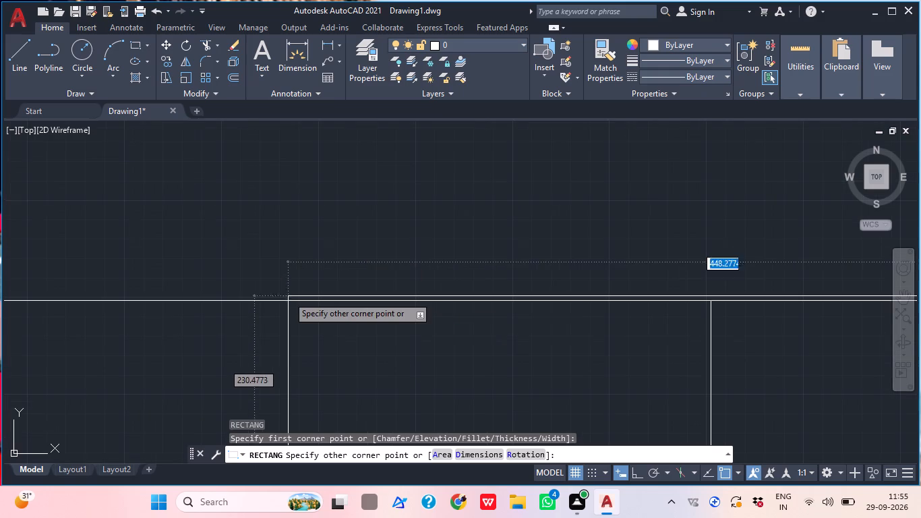
pyautogui.click(288, 301)
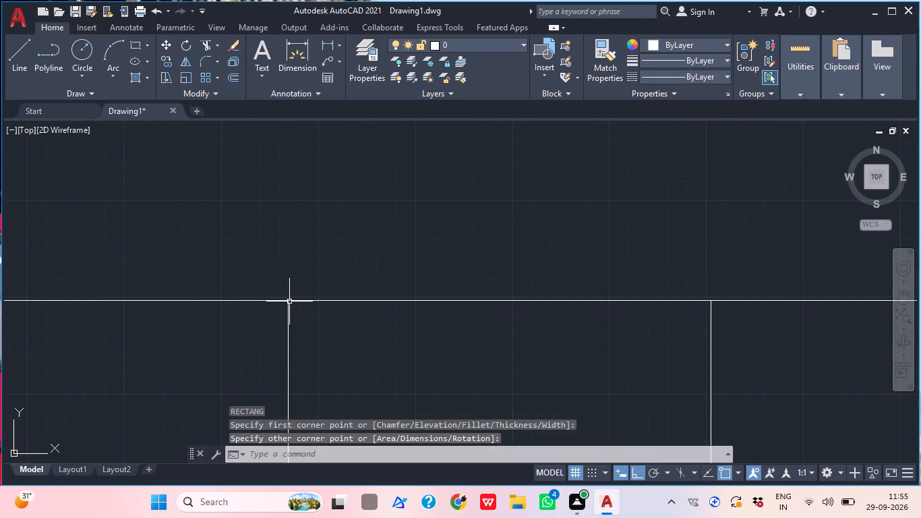
# Trim away the wall lines and centrelines that cross the inside of the top-right corner column rectangle.
pyautogui.scroll(-2, 322, 281)
pyautogui.scroll(1, 444, 335)
pyautogui.scroll(-3, 444, 335)
pyautogui.moveTo(482, 348); pyautogui.dragTo(443, 320, button='middle')
pyautogui.write('re')
pyautogui.press('Escape')
pyautogui.write('tr')
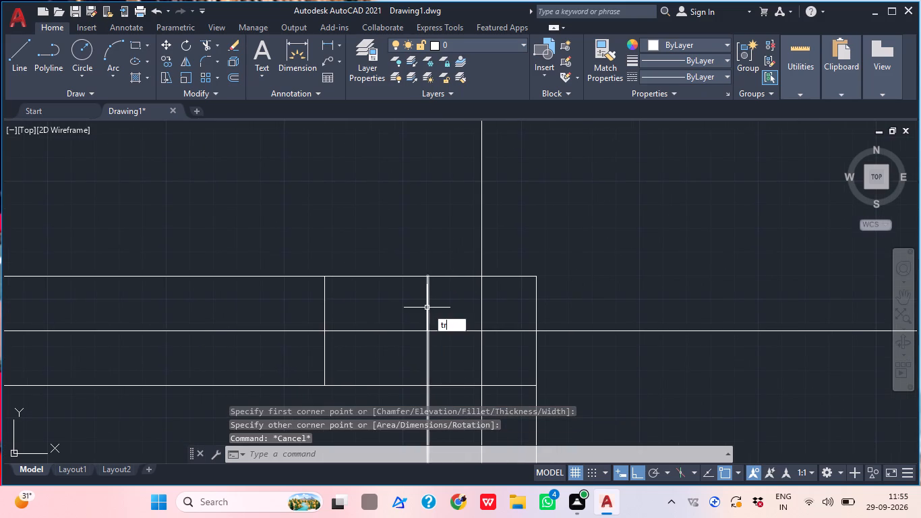
pyautogui.press('space')
pyautogui.click(425, 308)
pyautogui.click(477, 322)
pyautogui.moveTo(506, 322); pyautogui.dragTo(506, 335)
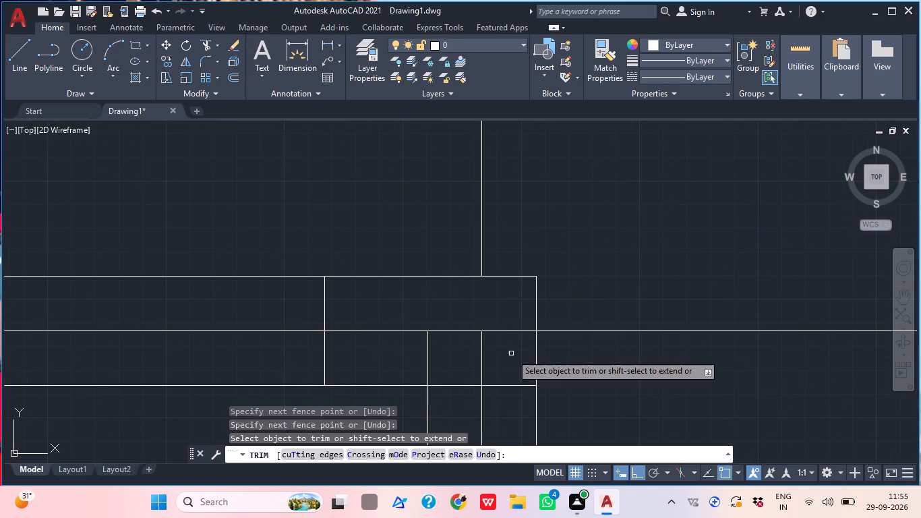
pyautogui.moveTo(511, 355); pyautogui.dragTo(494, 353)
pyautogui.click(403, 347)
pyautogui.click(451, 310)
pyautogui.click(450, 335)
pyautogui.scroll(-2, 479, 332)
pyautogui.scroll(1, 479, 332)
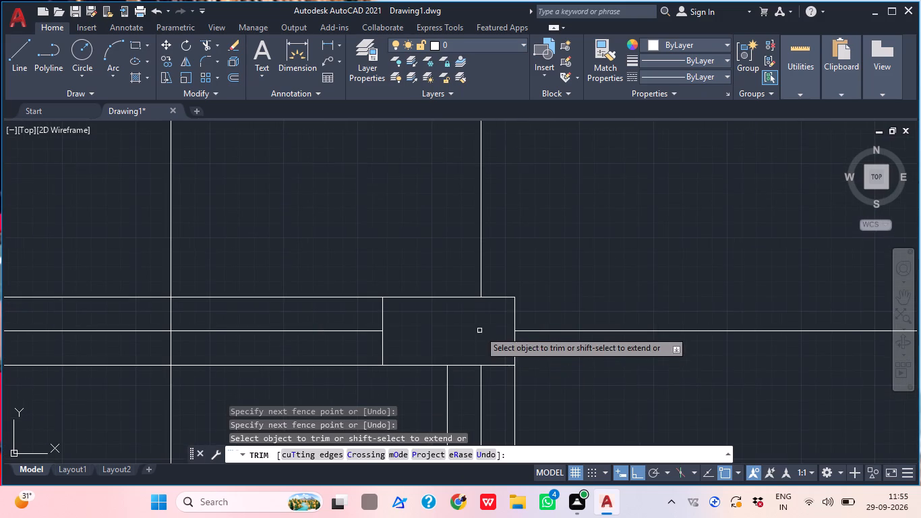
# Trim the two crossing centrelines inside the lower-right block's bottom-right corner column.
pyautogui.moveTo(504, 350); pyautogui.dragTo(457, 200, button='middle')
pyautogui.scroll(-1, 462, 268)
pyautogui.scroll(-1, 487, 339)
pyautogui.moveTo(487, 339); pyautogui.dragTo(487, 259, button='middle')
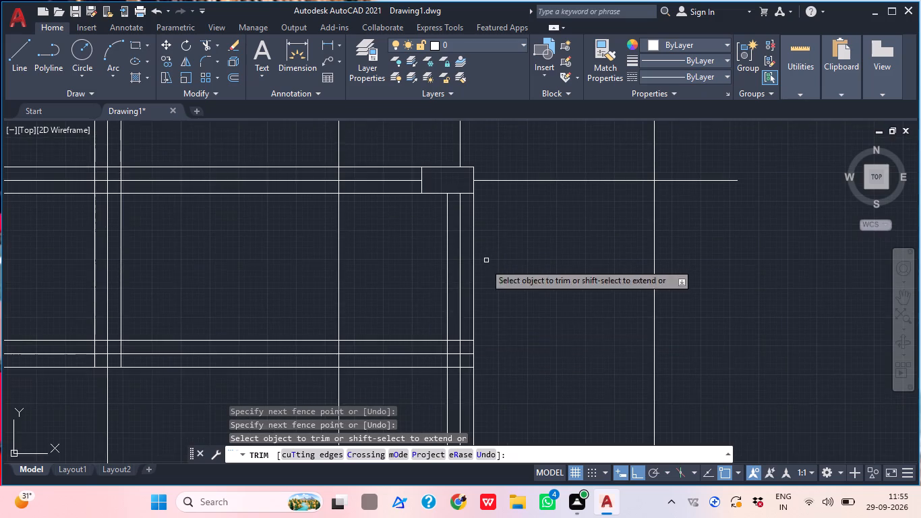
pyautogui.scroll(-4, 461, 319)
pyautogui.scroll(2, 475, 414)
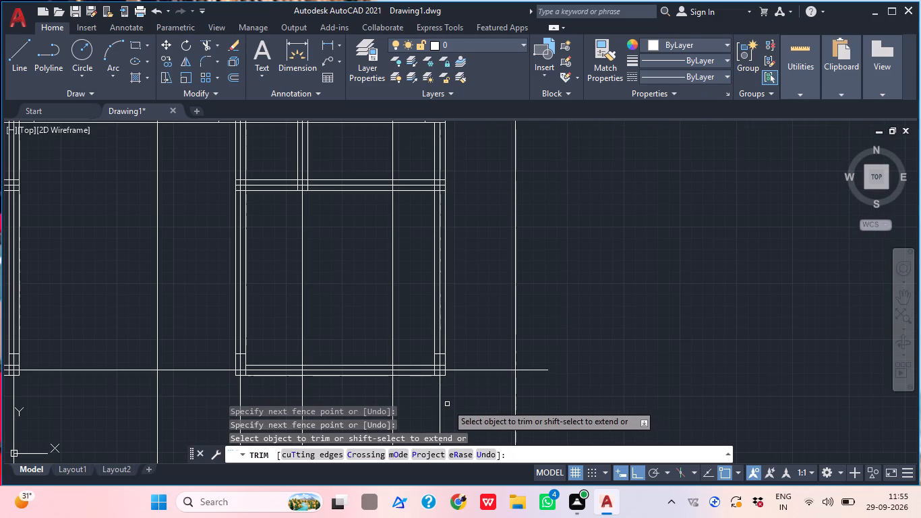
pyautogui.press('Escape')
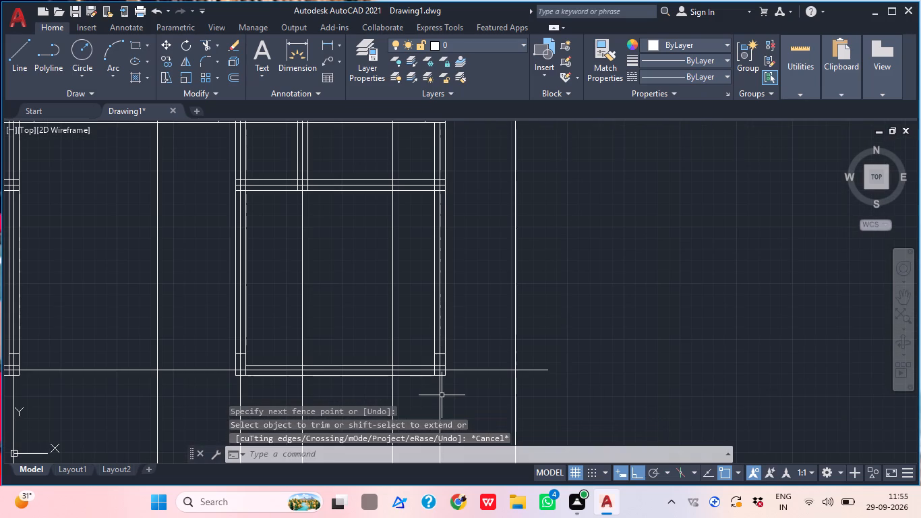
pyautogui.write('tr')
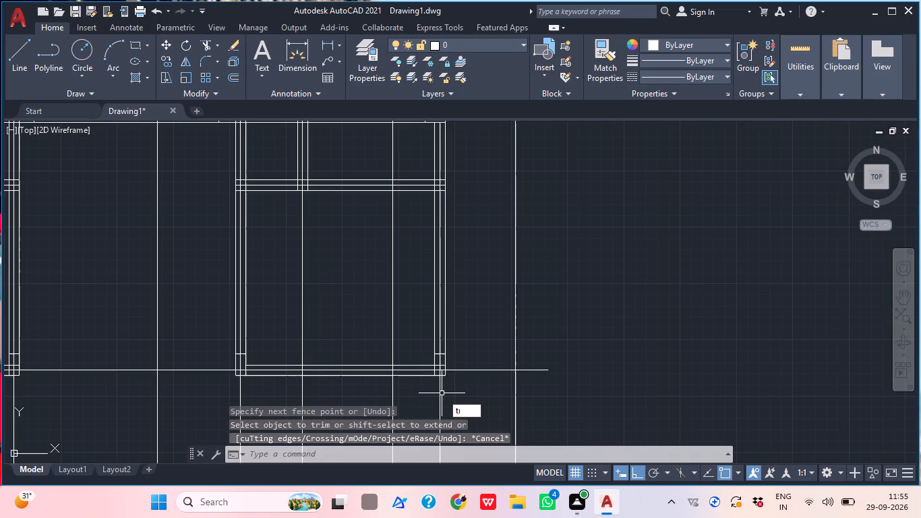
pyautogui.press('space')
pyautogui.scroll(6, 450, 377)
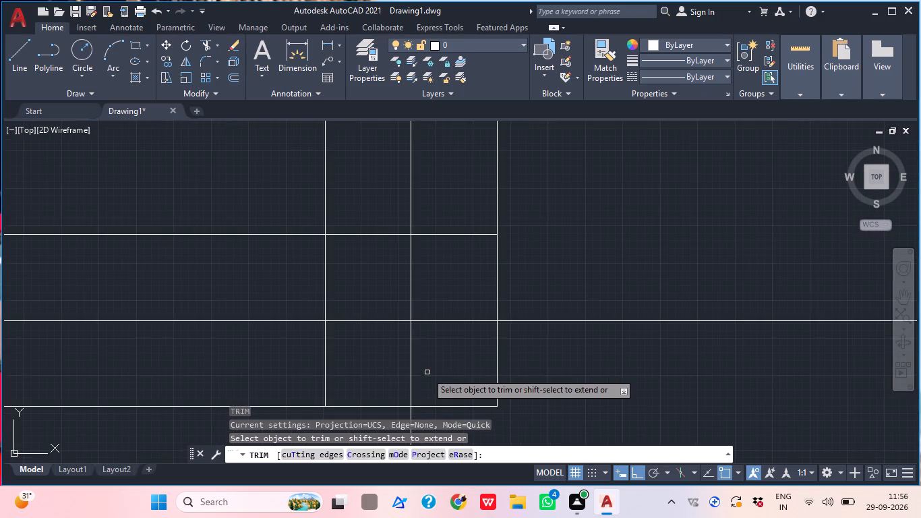
pyautogui.click(427, 372)
pyautogui.click(409, 371)
pyautogui.click(396, 345)
pyautogui.click(372, 307)
pyautogui.click(418, 314)
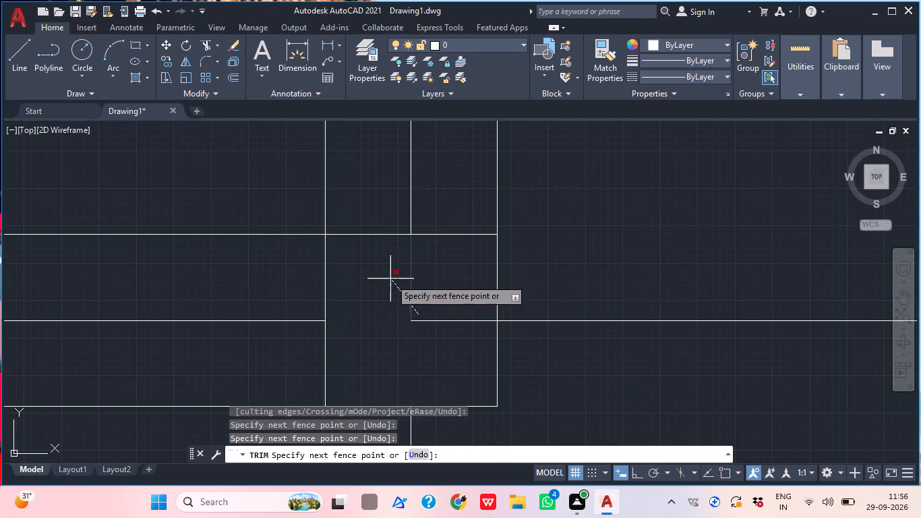
pyautogui.click(390, 279)
pyautogui.click(419, 327)
pyautogui.click(429, 308)
pyautogui.moveTo(425, 290); pyautogui.dragTo(425, 272)
pyautogui.click(426, 217)
pyautogui.click(396, 252)
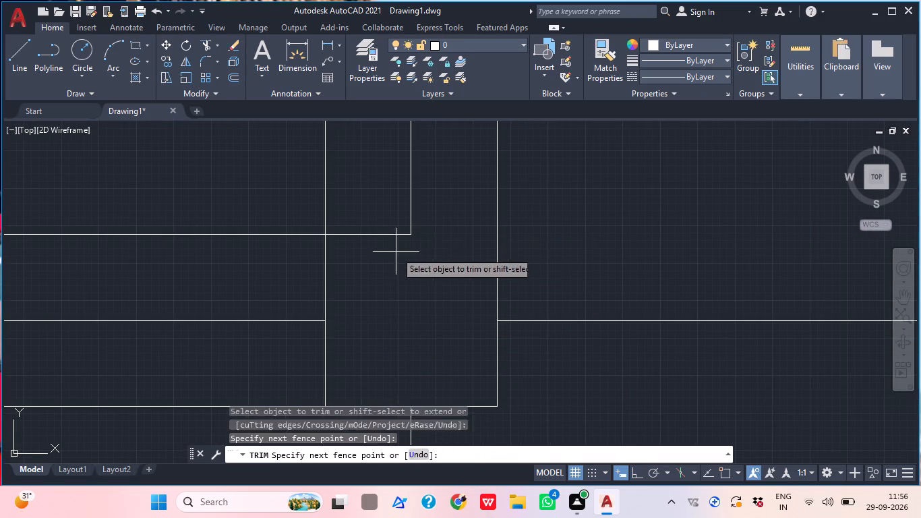
# Trim the bottom wall's inner line inside the bottom-right column and the right wall's centreline running up from it.
pyautogui.click(376, 235)
pyautogui.click(407, 235)
pyautogui.click(411, 212)
pyautogui.scroll(-3, 411, 214)
pyautogui.moveTo(411, 214); pyautogui.dragTo(401, 275, button='middle')
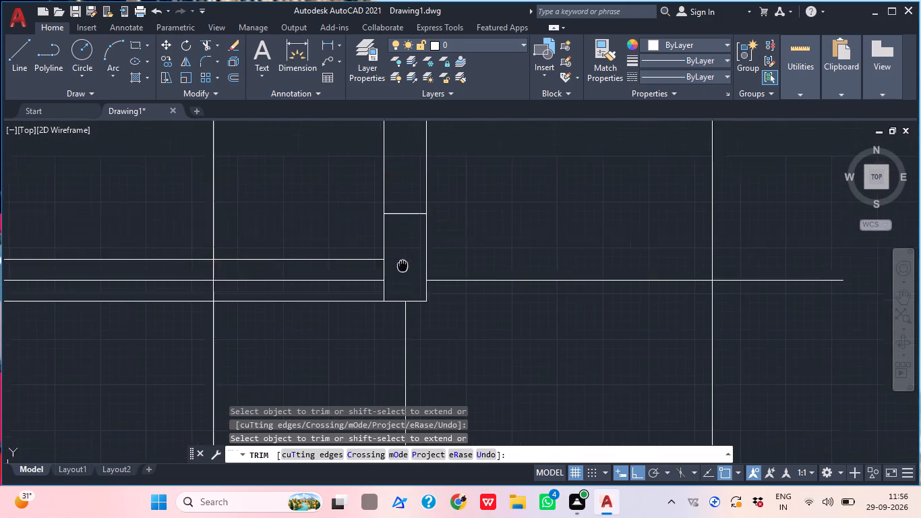
pyautogui.moveTo(401, 275); pyautogui.dragTo(390, 321, button='middle')
pyautogui.press('Escape')
# Trim the centrelines that cross the inside of the lower-right block's bottom-left corner column.
pyautogui.scroll(-4, 427, 299)
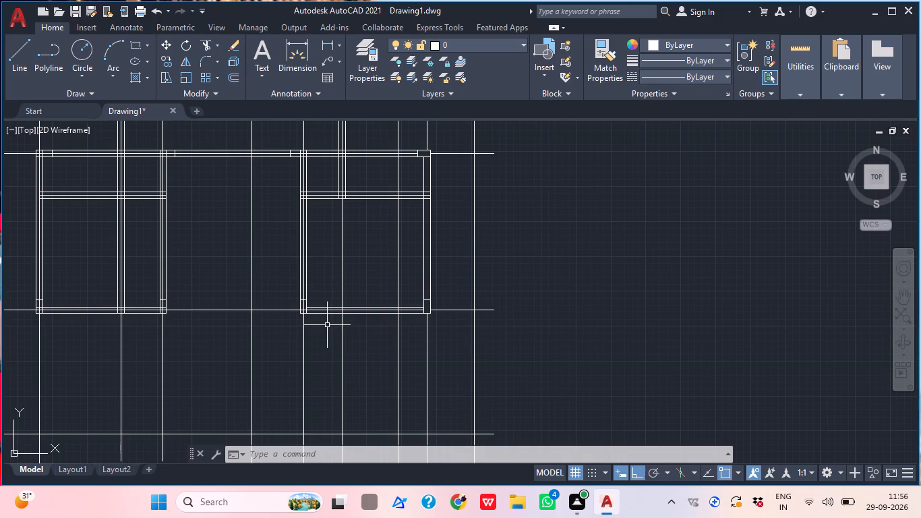
pyautogui.press('t')
pyautogui.press('r')
pyautogui.press('space')
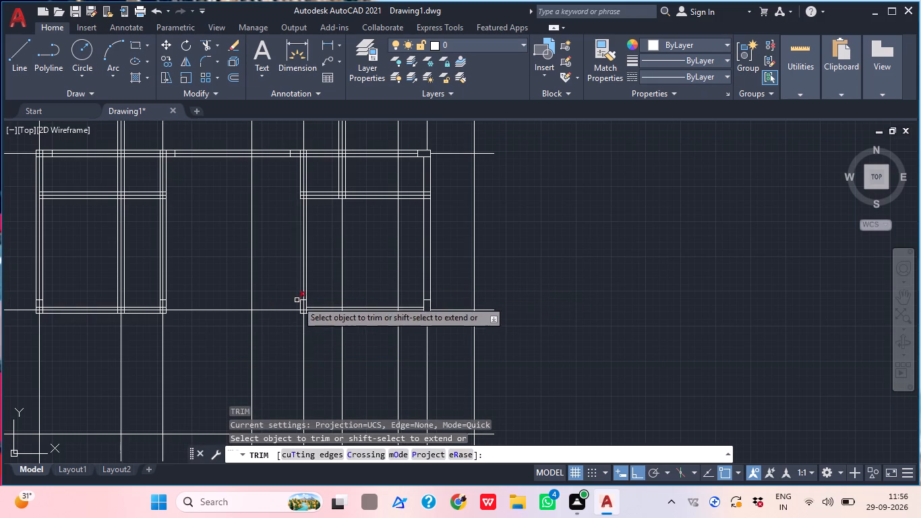
pyautogui.scroll(4, 306, 308)
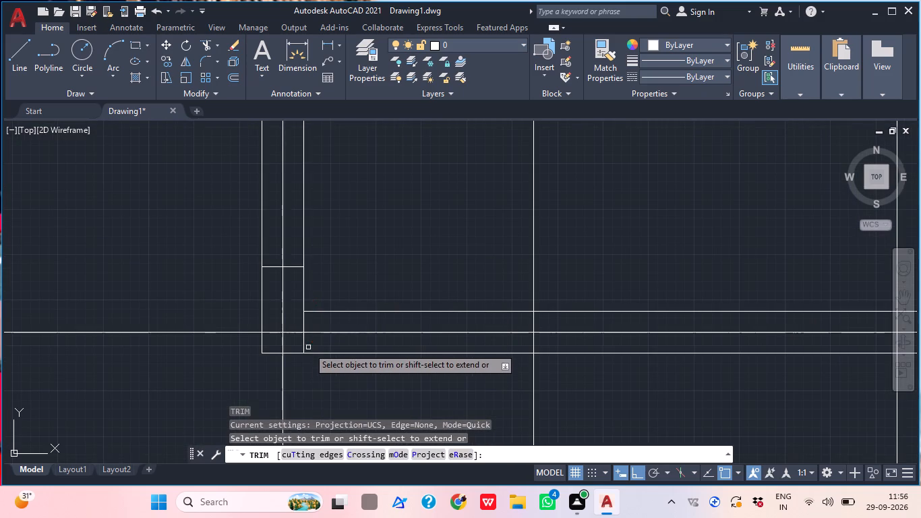
pyautogui.click(291, 343)
pyautogui.click(273, 323)
pyautogui.click(298, 344)
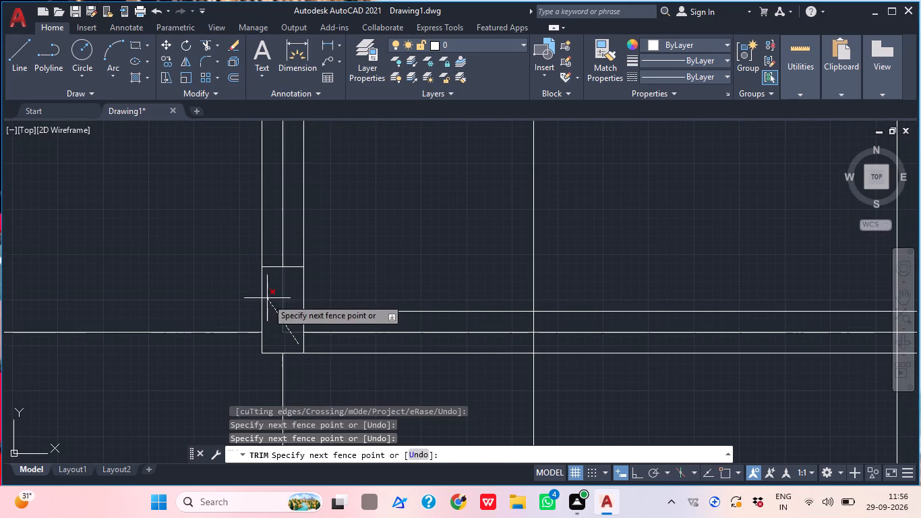
pyautogui.click(267, 298)
# Trim the wall line and centrelines that cross the inside of the lower-right block's top-left column.
pyautogui.scroll(-4, 290, 317)
pyautogui.moveTo(280, 211); pyautogui.dragTo(285, 415, button='middle')
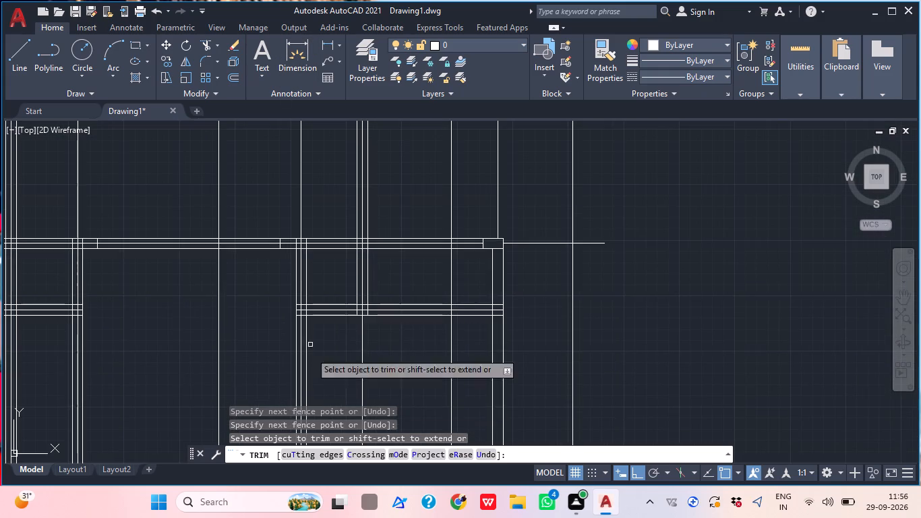
pyautogui.scroll(3, 302, 258)
pyautogui.click(280, 214)
pyautogui.click(258, 207)
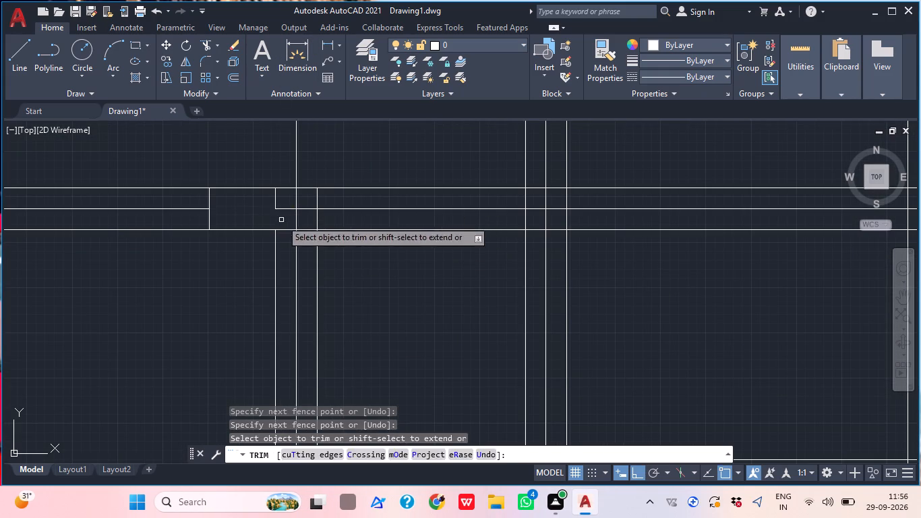
pyautogui.click(289, 223)
pyautogui.click(254, 200)
pyautogui.click(274, 205)
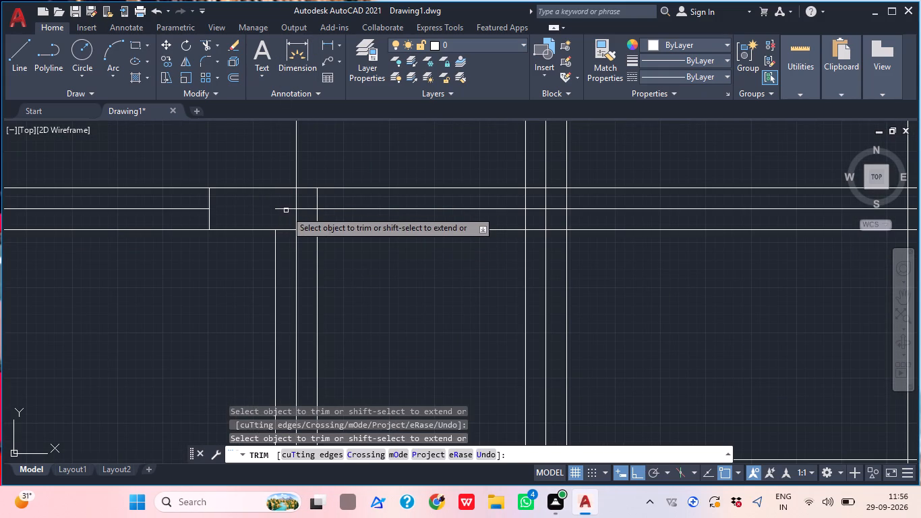
pyautogui.click(286, 210)
pyautogui.click(299, 211)
pyautogui.click(299, 208)
pyautogui.click(293, 208)
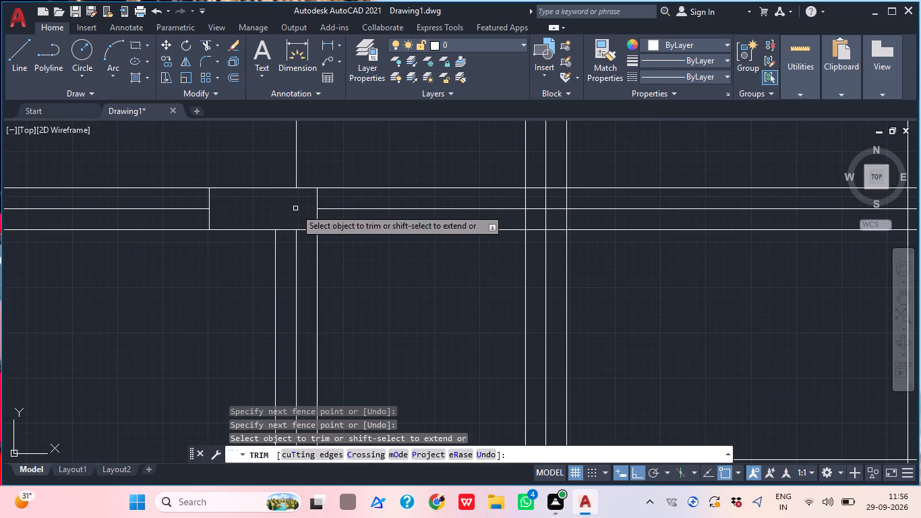
pyautogui.scroll(-2, 298, 208)
pyautogui.moveTo(387, 231); pyautogui.dragTo(343, 265, button='middle')
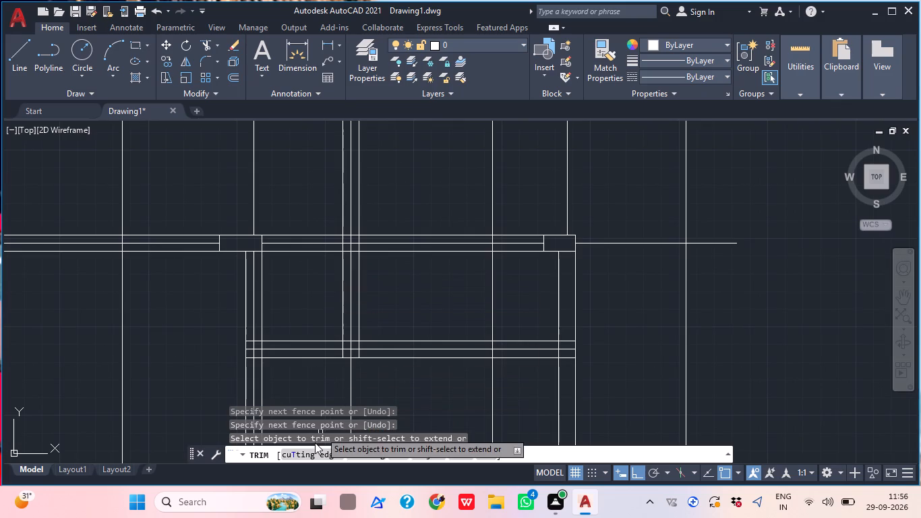
pyautogui.press('Escape')
pyautogui.press('Escape')
# Examine the floor plan's columns and wall lines for portions that still need trimming or restoring.
pyautogui.scroll(-1, 254, 390)
pyautogui.scroll(1, 254, 384)
pyautogui.scroll(-5, 254, 384)
pyautogui.moveTo(262, 377); pyautogui.dragTo(476, 243, button='middle')
pyautogui.moveTo(429, 241); pyautogui.dragTo(409, 256, button='middle')
pyautogui.scroll(3, 333, 243)
pyautogui.moveTo(580, 254); pyautogui.dragTo(384, 248, button='middle')
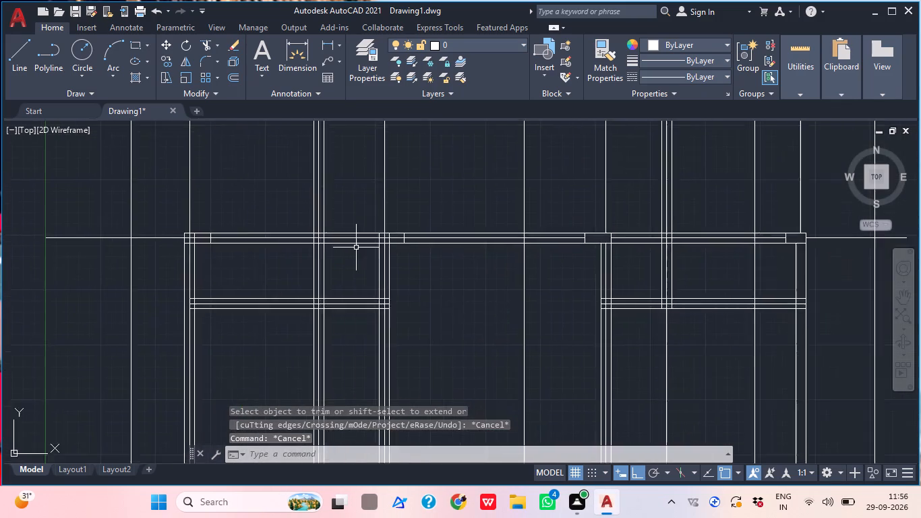
pyautogui.scroll(-5, 356, 248)
pyautogui.middleClick(423, 272)
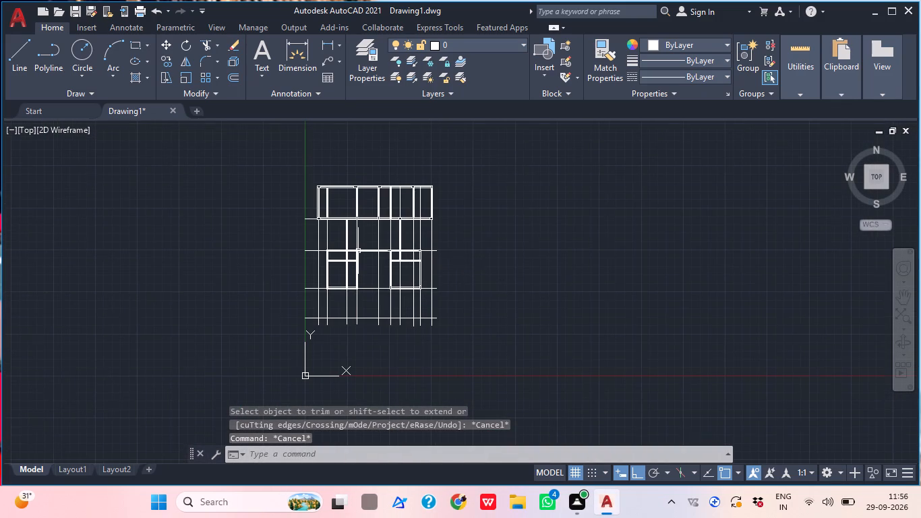
pyautogui.scroll(1, 356, 251)
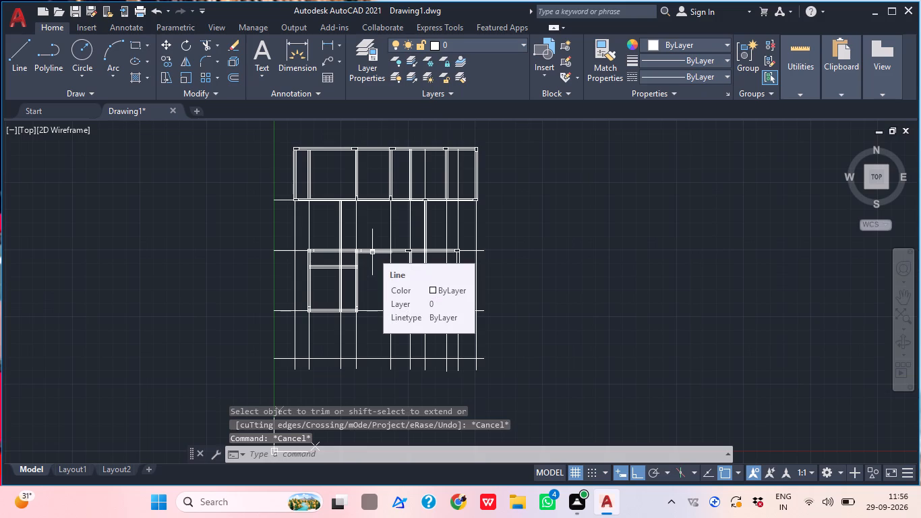
pyautogui.scroll(1, 430, 263)
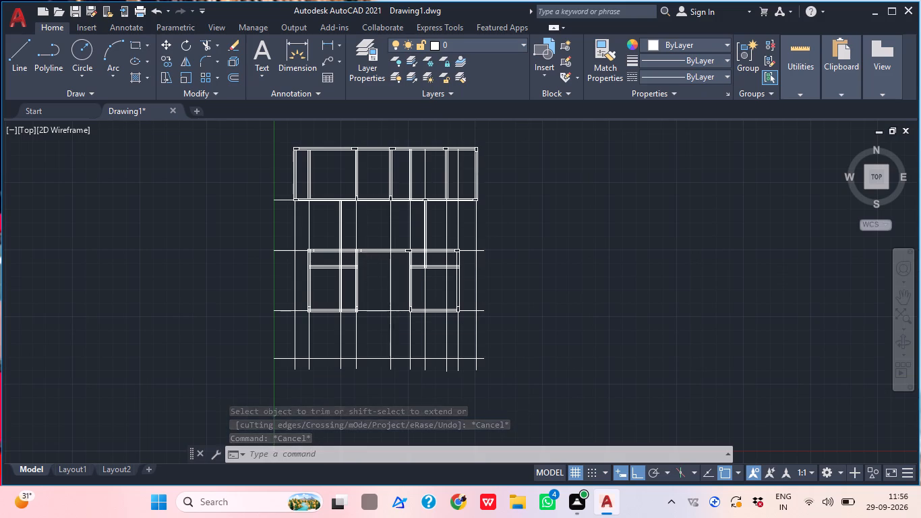
pyautogui.scroll(1, 427, 265)
# Extend the right wall's centreline in the lower-right block from above the top-right column down to the bottom-right column.
pyautogui.write('ex')
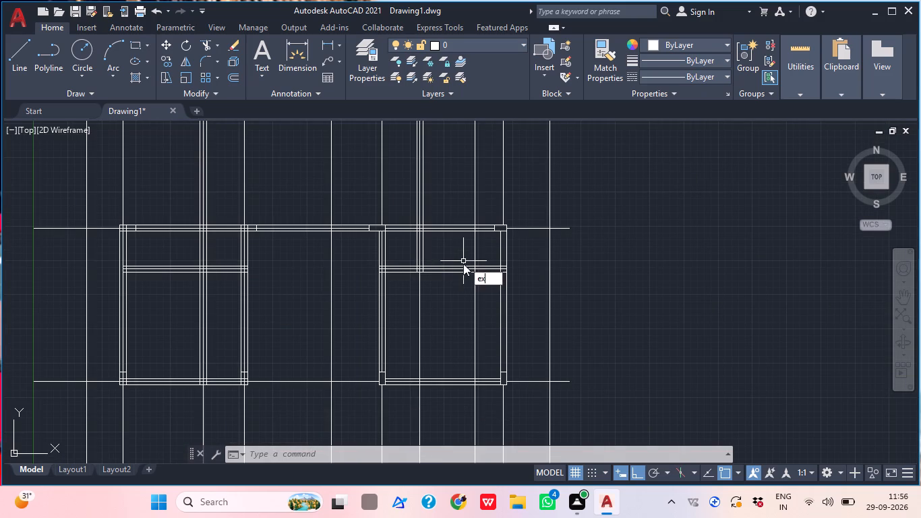
pyautogui.press('space')
pyautogui.click(502, 194)
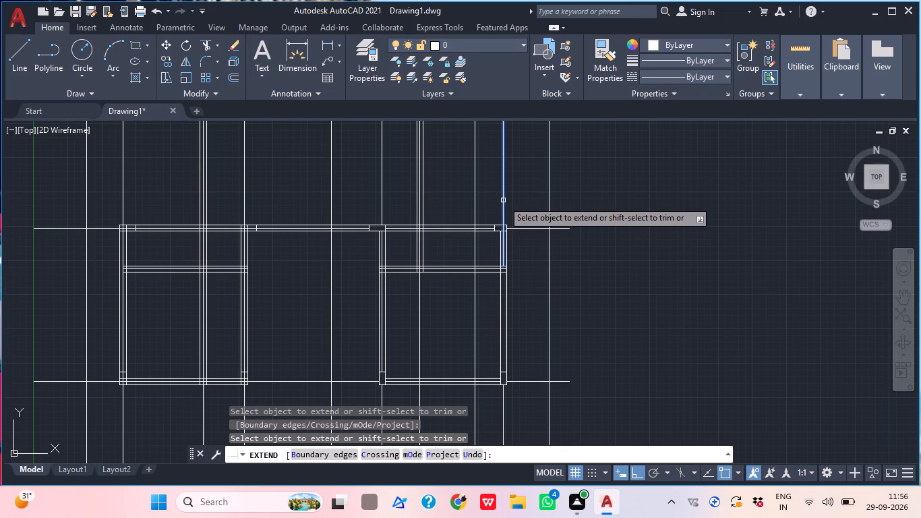
pyautogui.click(503, 200)
pyautogui.scroll(2, 512, 254)
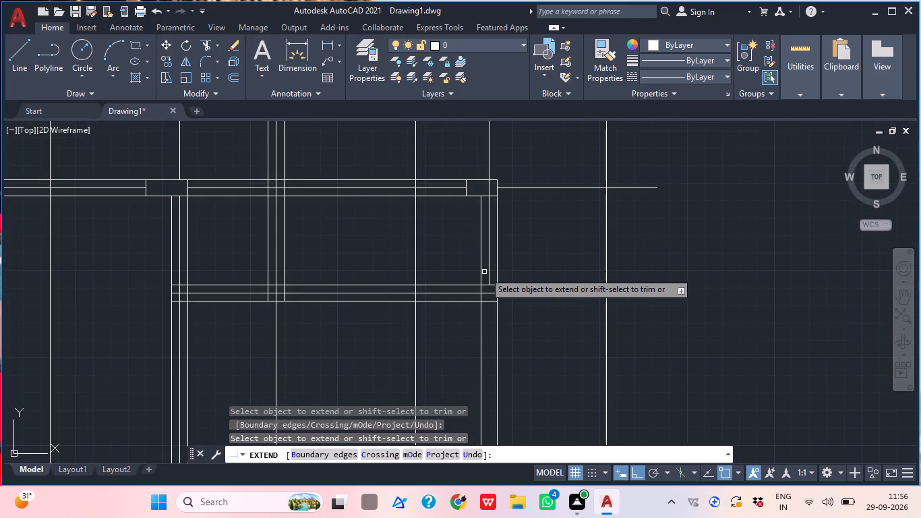
pyautogui.click(490, 262)
pyautogui.click(489, 275)
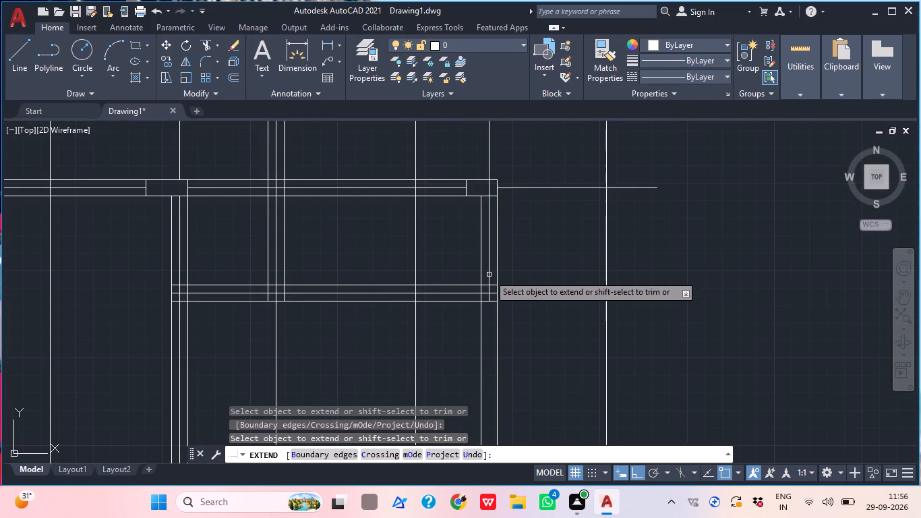
pyautogui.click(489, 275)
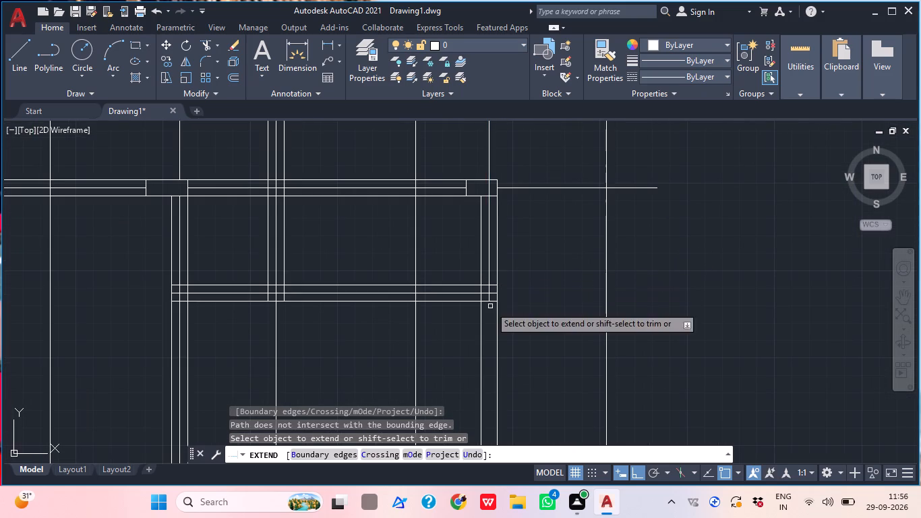
pyautogui.scroll(2, 489, 299)
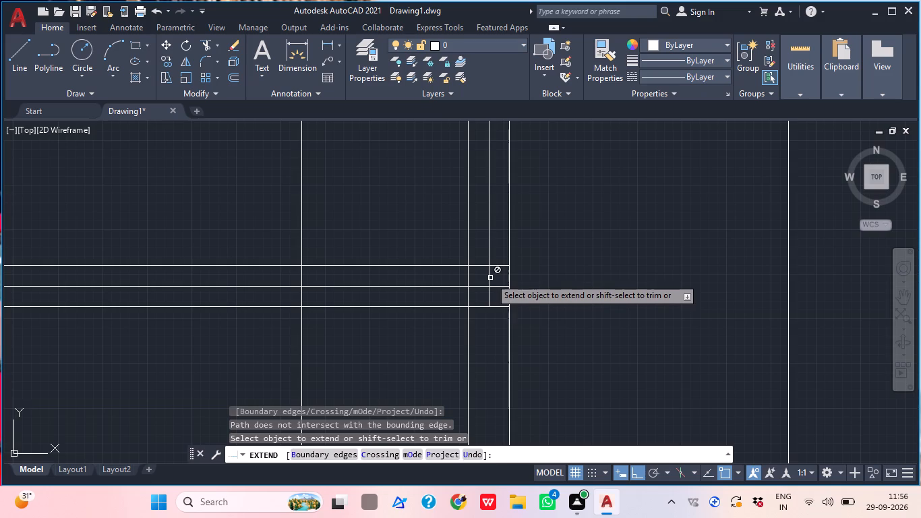
pyautogui.scroll(-4, 490, 278)
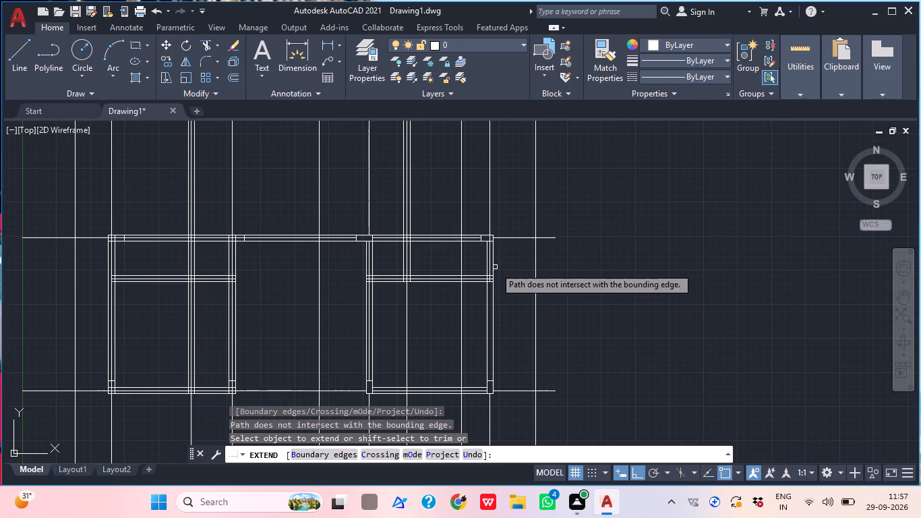
pyautogui.scroll(1, 488, 285)
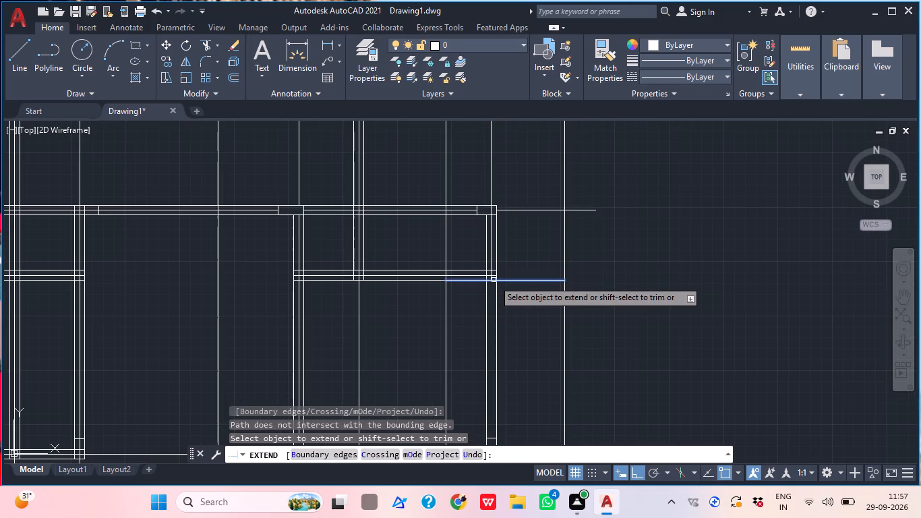
pyautogui.scroll(2, 494, 280)
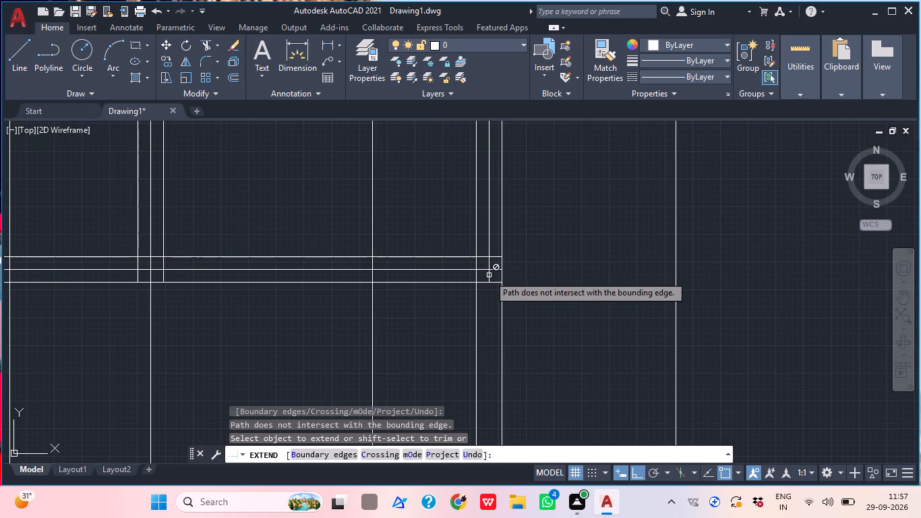
pyautogui.scroll(-3, 489, 275)
pyautogui.click(489, 275)
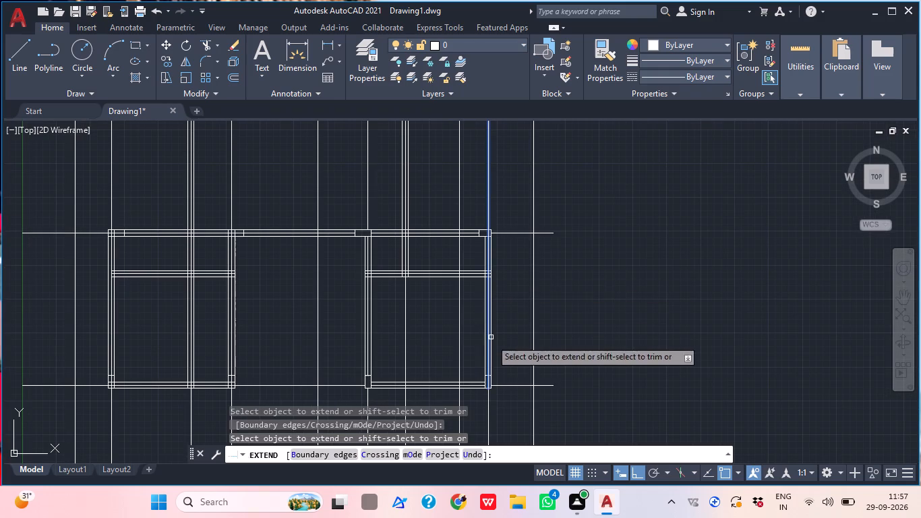
pyautogui.press('Escape')
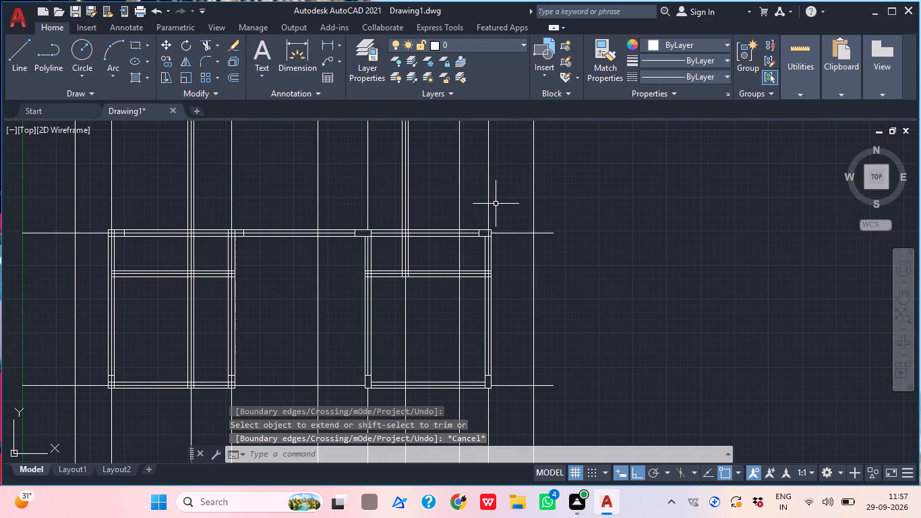
# Trim the vertical centreline portion that crosses the inside of the lower-right block's top-right column.
pyautogui.scroll(2, 498, 204)
pyautogui.write('tr')
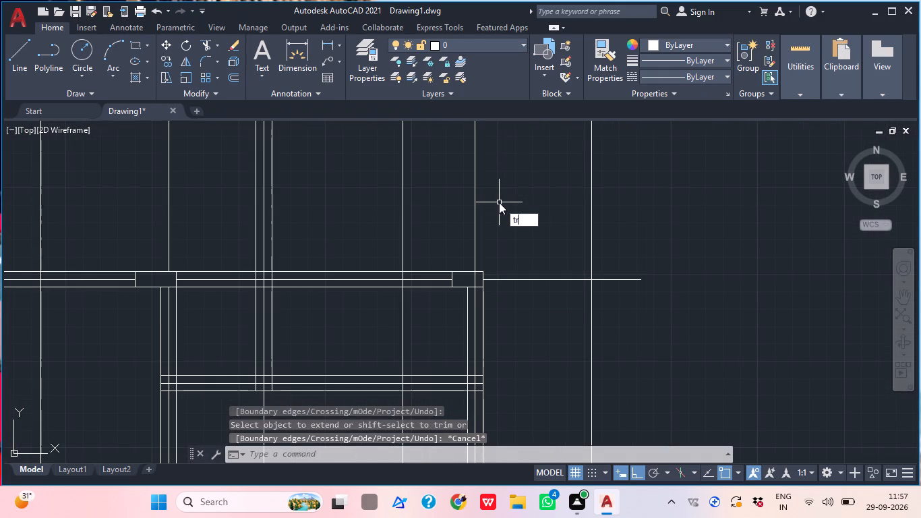
pyautogui.press('Return')
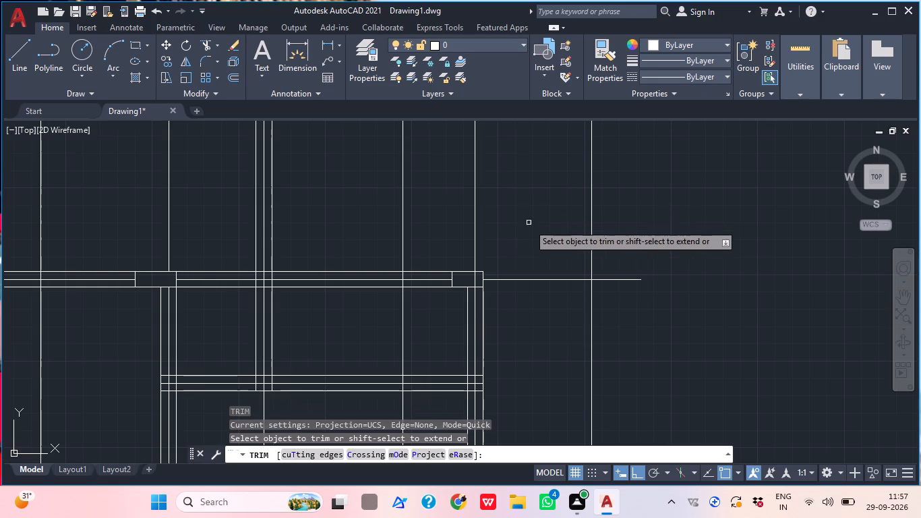
pyautogui.click(475, 278)
pyautogui.press('Escape')
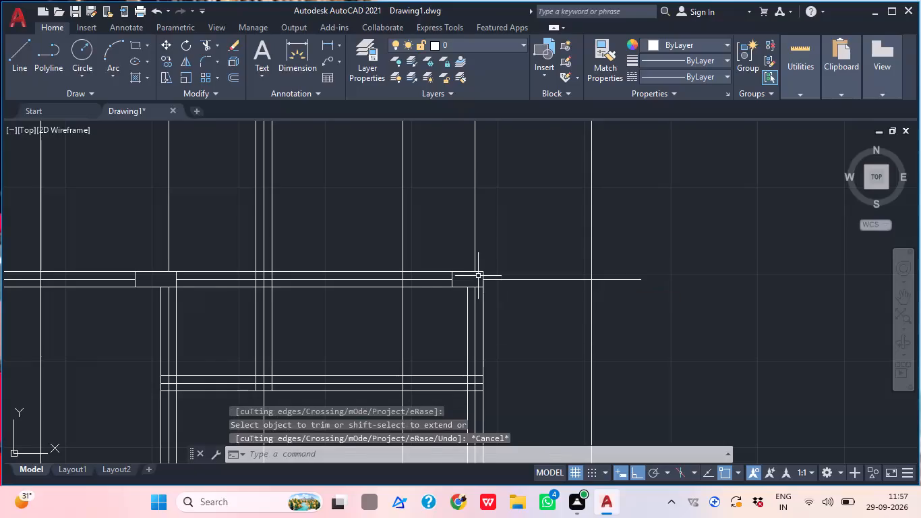
# Examine the lower-right block's columns and walls for line portions that still need trimming.
pyautogui.scroll(-1, 478, 276)
pyautogui.moveTo(478, 276); pyautogui.dragTo(498, 239, button='middle')
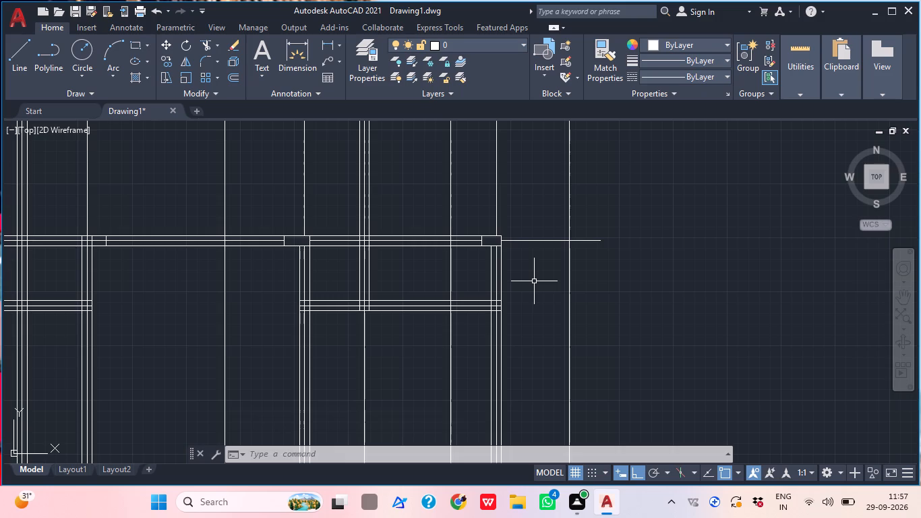
pyautogui.moveTo(470, 283); pyautogui.dragTo(467, 276, button='middle')
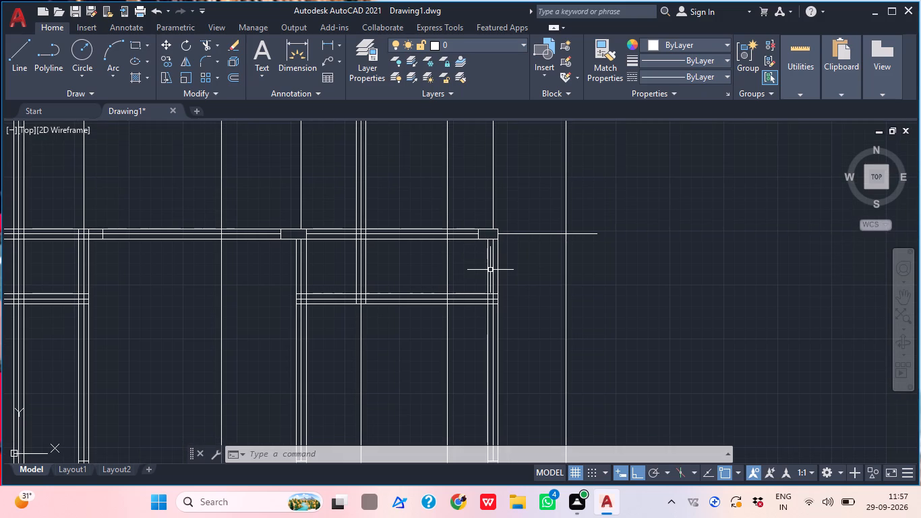
pyautogui.moveTo(456, 282); pyautogui.dragTo(440, 275, button='middle')
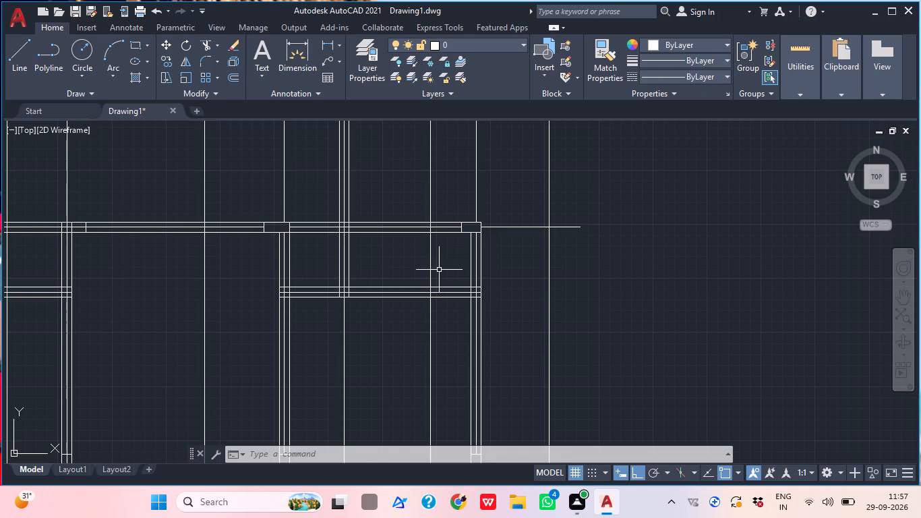
pyautogui.moveTo(390, 324); pyautogui.dragTo(368, 302, button='middle')
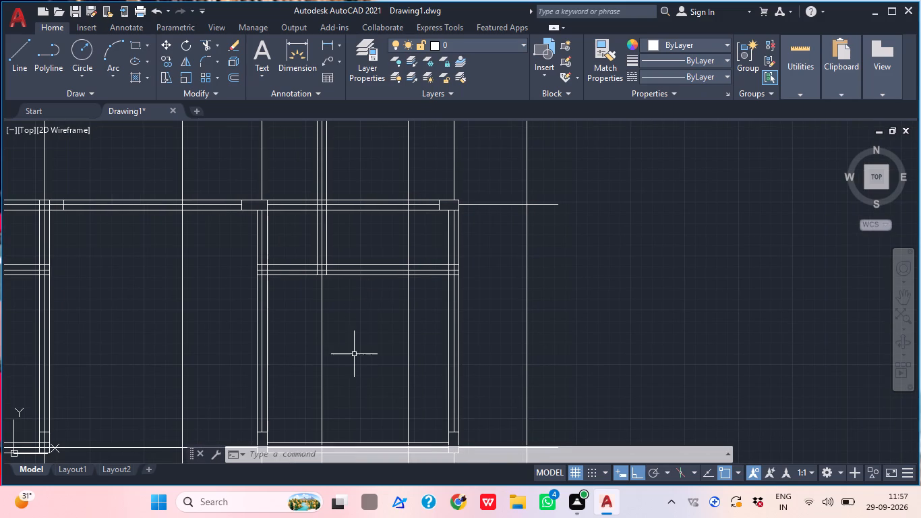
pyautogui.moveTo(343, 353); pyautogui.dragTo(336, 353, button='middle')
pyautogui.moveTo(394, 328); pyautogui.dragTo(386, 322, button='middle')
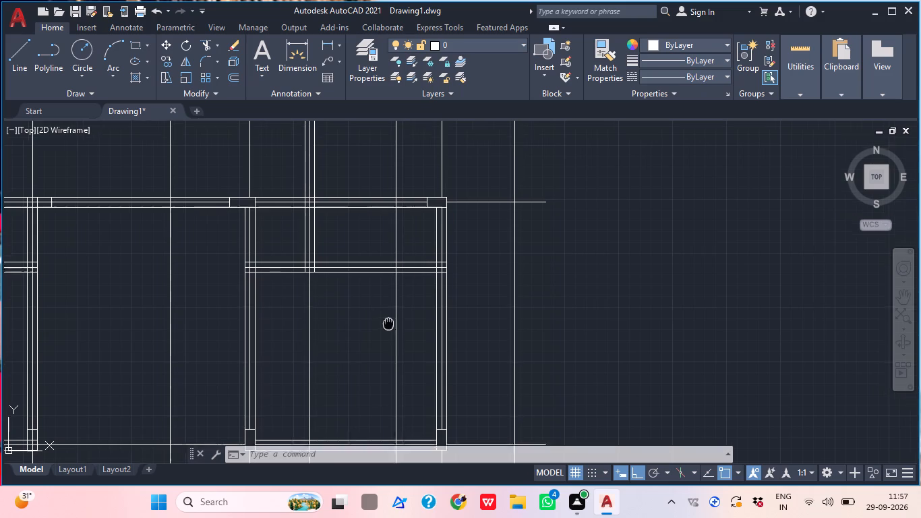
pyautogui.moveTo(386, 322); pyautogui.dragTo(372, 309, button='middle')
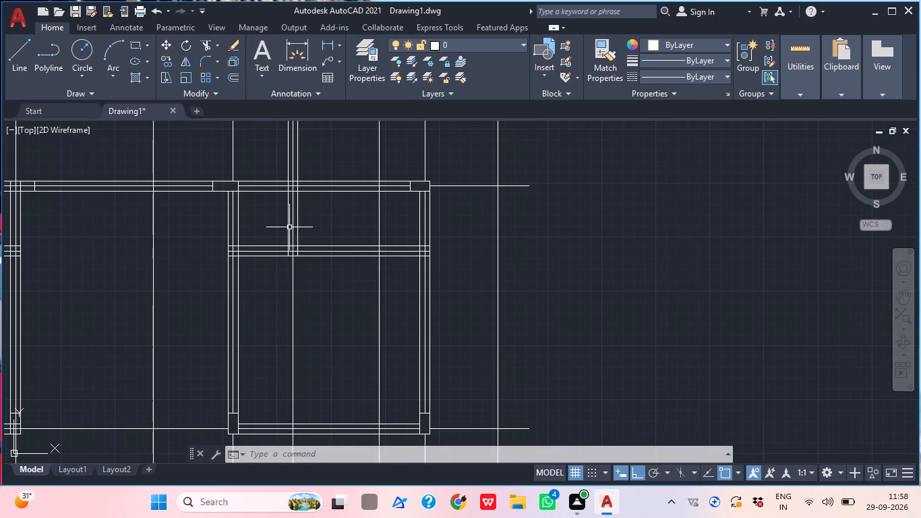
pyautogui.moveTo(320, 237); pyautogui.dragTo(318, 279, button='middle')
pyautogui.middleClick(328, 333)
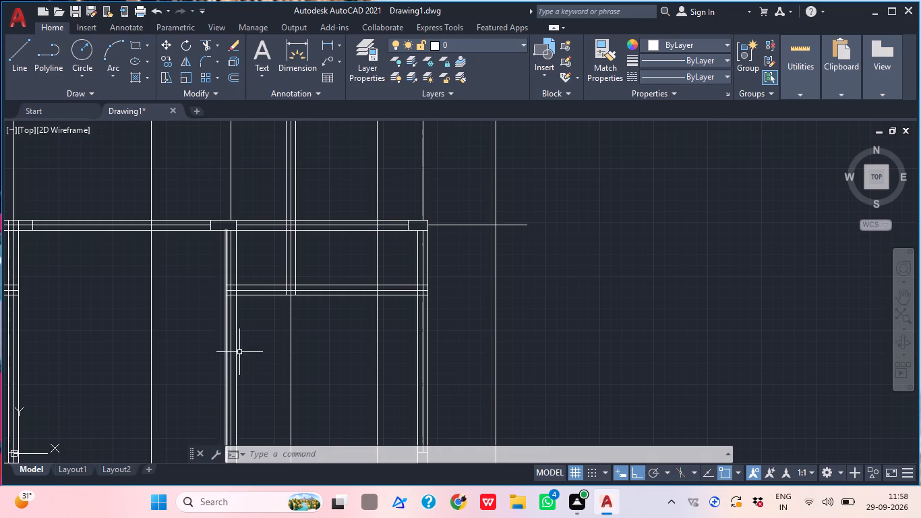
pyautogui.moveTo(241, 339); pyautogui.dragTo(276, 289, button='middle')
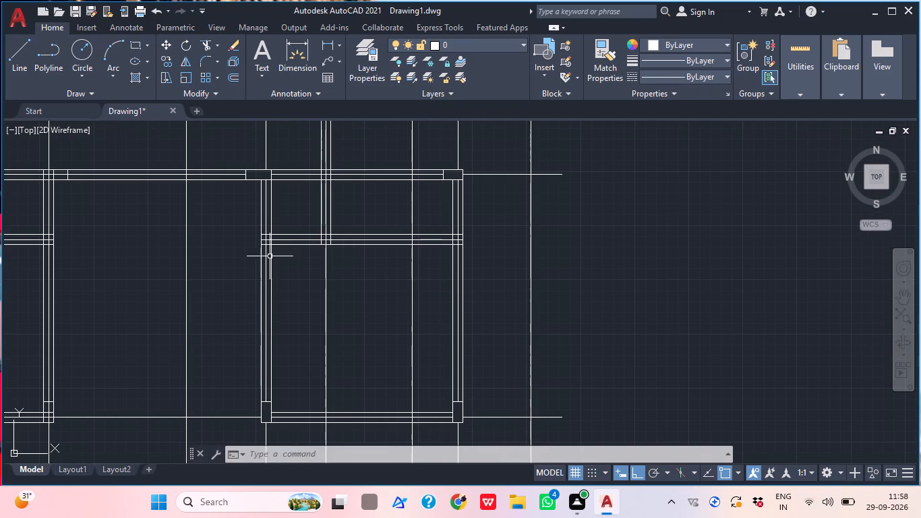
# Trim the lower-right block's inner horizontal wall lines and centreline where they cross its left vertical wall.
pyautogui.scroll(1, 268, 208)
pyautogui.press('t')
pyautogui.write('r')
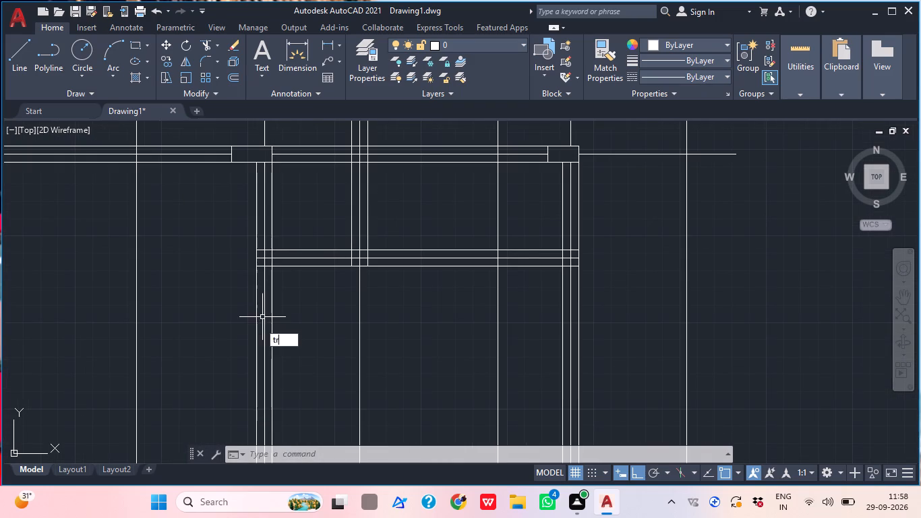
pyautogui.press('space')
pyautogui.scroll(3, 266, 253)
pyautogui.moveTo(266, 253); pyautogui.dragTo(268, 241)
pyautogui.click(273, 221)
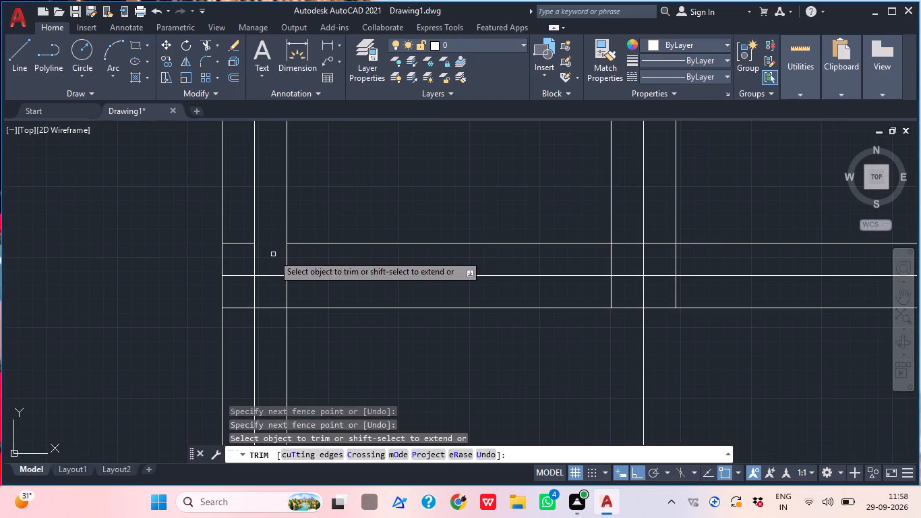
pyautogui.click(273, 254)
pyautogui.click(277, 313)
pyautogui.click(243, 322)
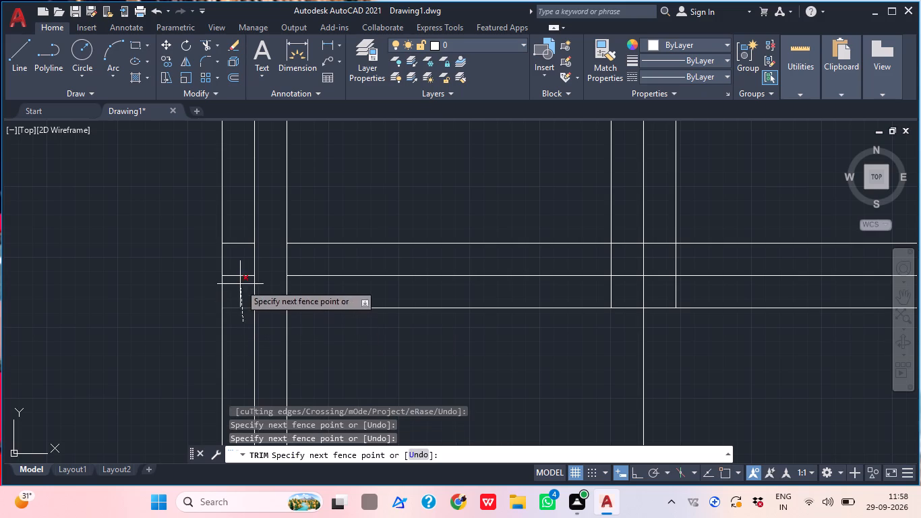
pyautogui.click(230, 228)
# Trim the lower-right block's inner horizontal wall lines and centreline where they cross its right vertical wall.
pyautogui.moveTo(368, 270); pyautogui.dragTo(212, 273, button='middle')
pyautogui.scroll(-2, 289, 264)
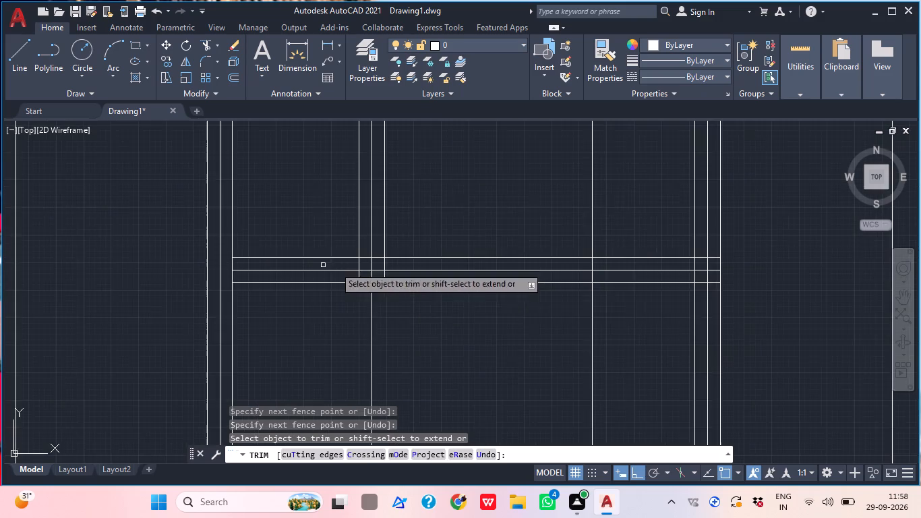
pyautogui.moveTo(502, 297); pyautogui.dragTo(250, 316, button='middle')
pyautogui.scroll(1, 531, 250)
pyautogui.scroll(2, 405, 316)
pyautogui.click(440, 375)
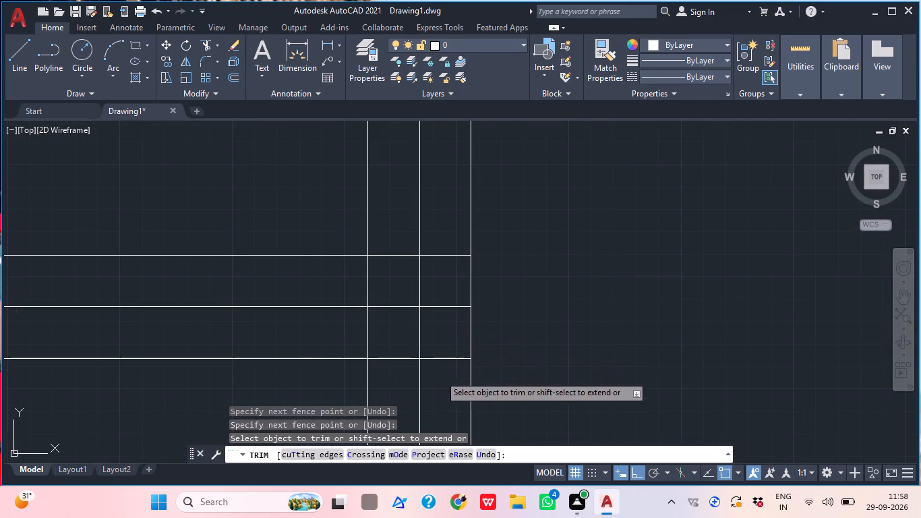
pyautogui.click(435, 252)
pyautogui.click(400, 235)
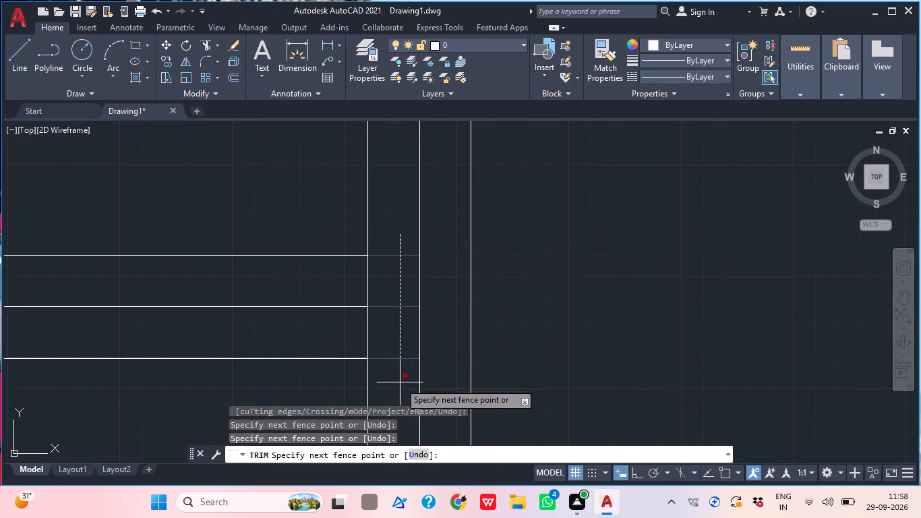
pyautogui.click(400, 386)
# Trim the lower-left block's inner horizontal wall lines and centreline where they cross its right vertical wall.
pyautogui.scroll(-4, 390, 349)
pyautogui.moveTo(320, 324); pyautogui.dragTo(362, 214, button='middle')
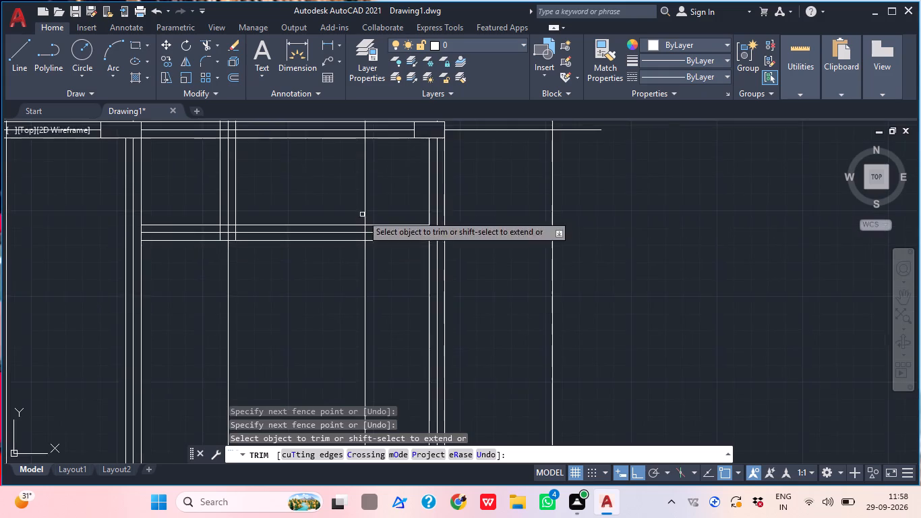
pyautogui.scroll(-1, 345, 258)
pyautogui.moveTo(344, 297); pyautogui.dragTo(330, 273, button='middle')
pyautogui.scroll(-2, 329, 273)
pyautogui.moveTo(81, 228); pyautogui.dragTo(379, 331, button='middle')
pyautogui.moveTo(459, 376); pyautogui.dragTo(432, 376, button='middle')
pyautogui.scroll(5, 471, 367)
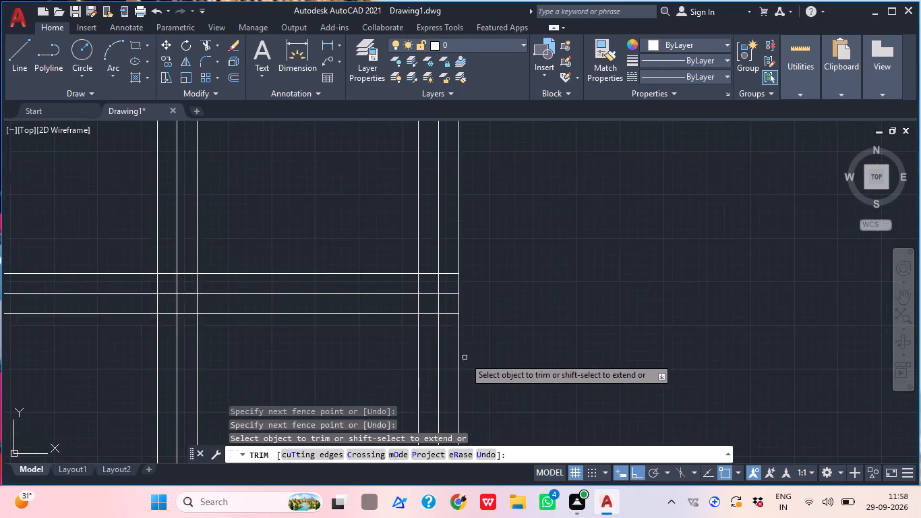
pyautogui.scroll(2, 465, 357)
pyautogui.click(461, 311)
pyautogui.click(433, 144)
pyautogui.click(388, 152)
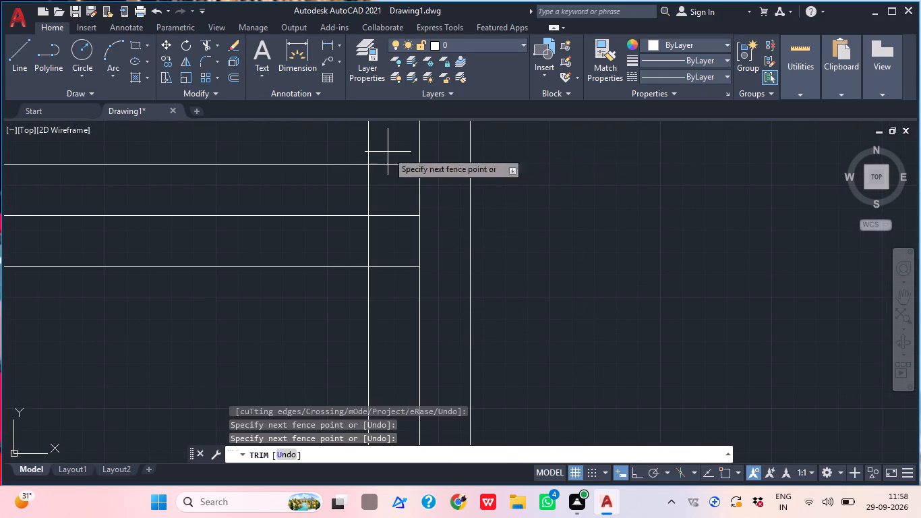
pyautogui.click(402, 347)
# Trim the lower-left block's inner horizontal wall lines and centreline where they cross its left vertical wall.
pyautogui.scroll(-2, 409, 303)
pyautogui.moveTo(162, 309); pyautogui.dragTo(481, 313, button='middle')
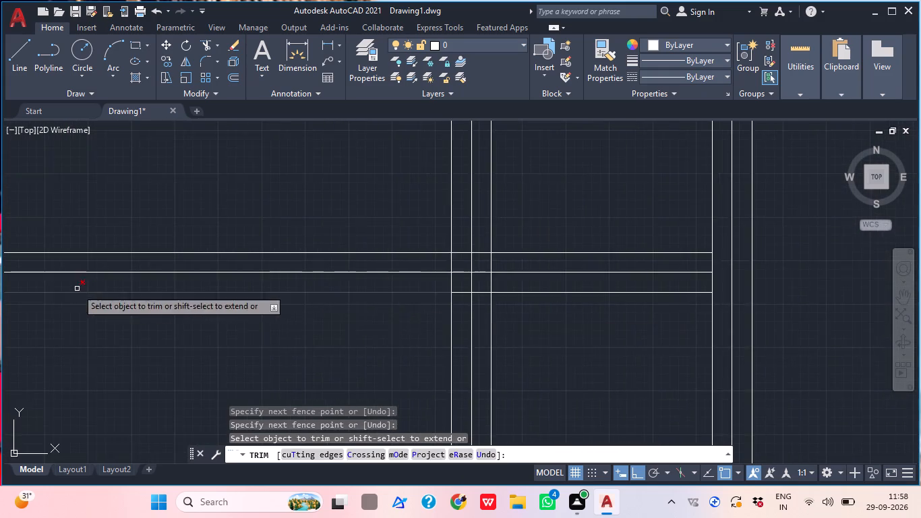
pyautogui.scroll(-5, 77, 289)
pyautogui.scroll(7, 92, 293)
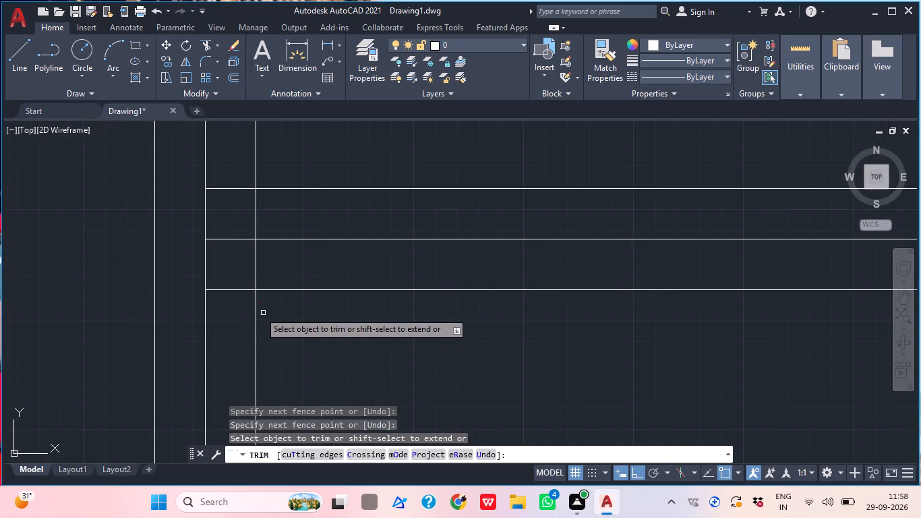
pyautogui.click(241, 303)
pyautogui.click(230, 179)
# Trim the wall line and centreline portions that cross the inside of the lower-left block's top-right column.
pyautogui.scroll(-2, 316, 207)
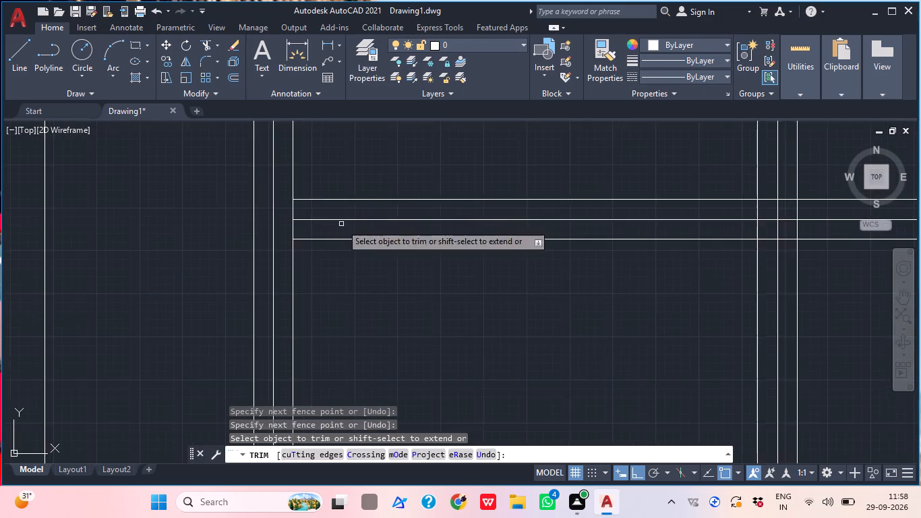
pyautogui.scroll(-2, 341, 224)
pyautogui.moveTo(333, 251); pyautogui.dragTo(299, 320, button='middle')
pyautogui.scroll(-1, 396, 295)
pyautogui.moveTo(386, 309); pyautogui.dragTo(307, 308, button='middle')
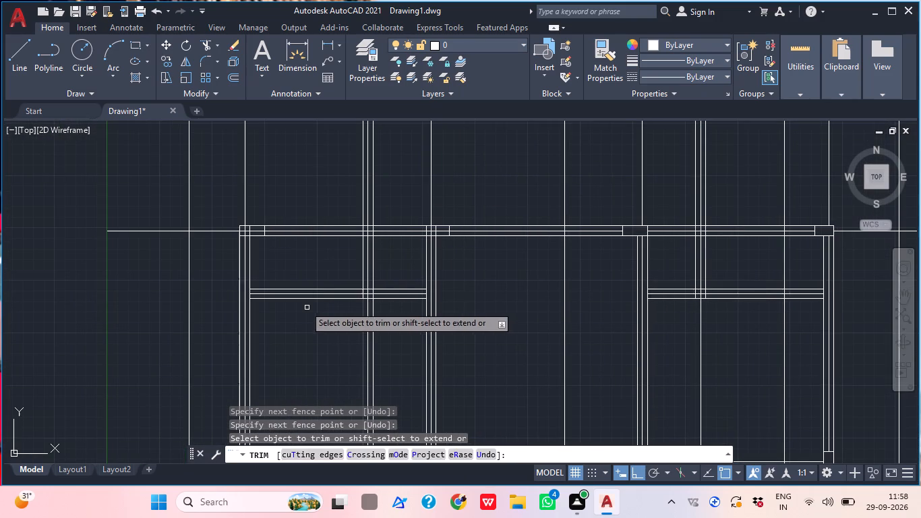
pyautogui.scroll(3, 436, 224)
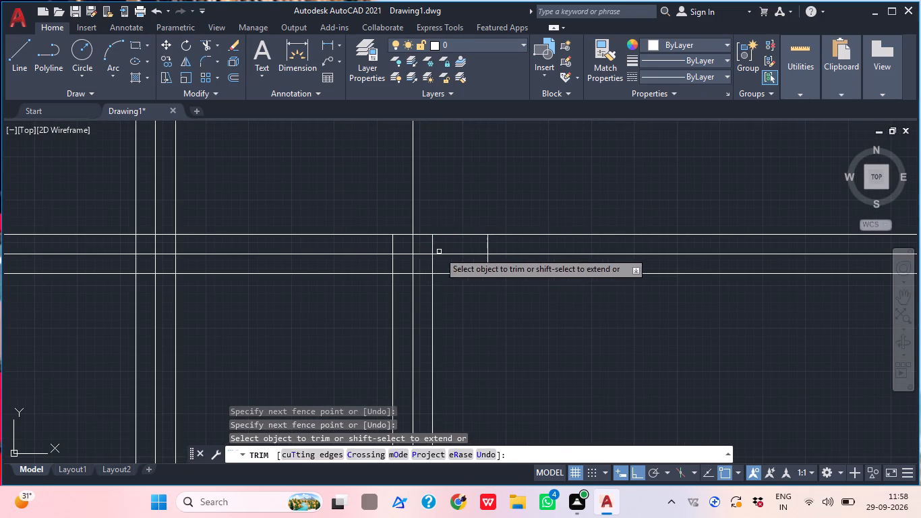
pyautogui.scroll(4, 439, 252)
pyautogui.click(458, 311)
pyautogui.click(376, 210)
pyautogui.click(454, 317)
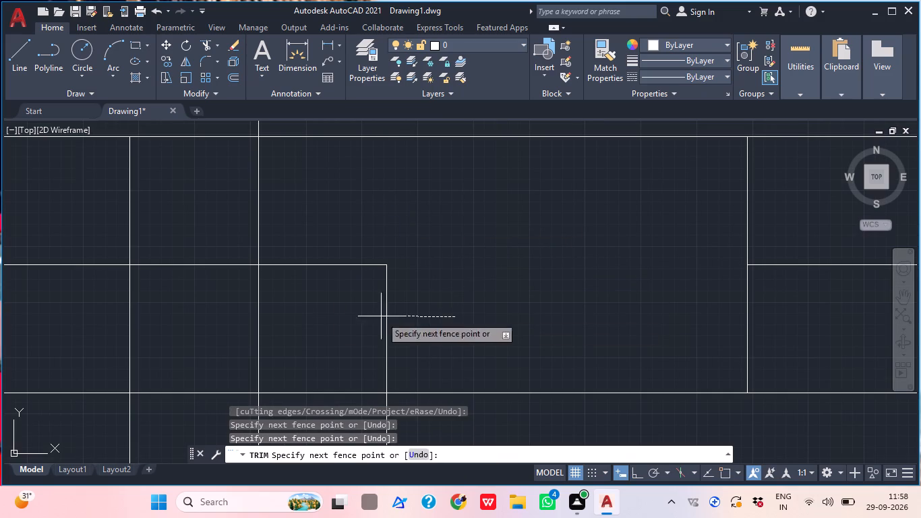
pyautogui.click(229, 310)
pyautogui.click(355, 308)
pyautogui.click(255, 244)
pyautogui.moveTo(239, 294); pyautogui.dragTo(239, 283)
pyautogui.click(227, 248)
# Trim the wall line and centreline portions that cross the inside of the lower-left block's top-left column.
pyautogui.scroll(-5, 285, 251)
pyautogui.moveTo(285, 284); pyautogui.dragTo(654, 194, button='middle')
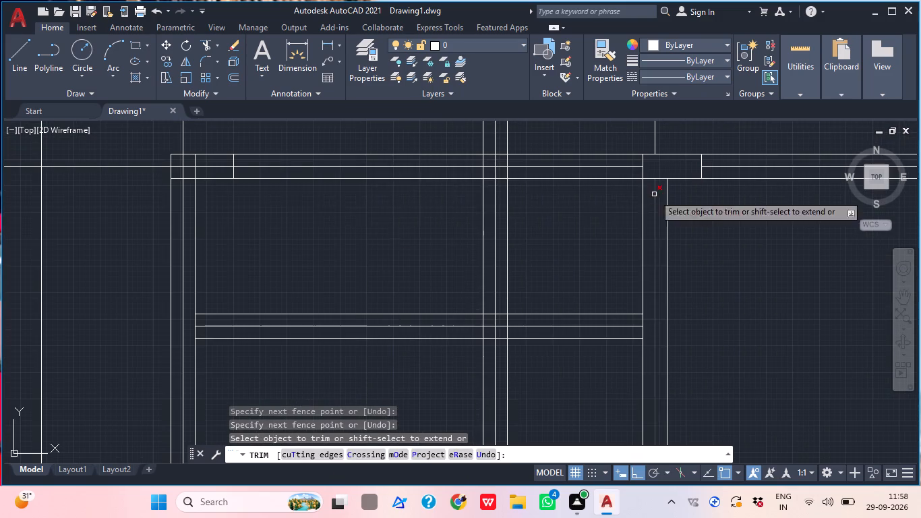
pyautogui.scroll(2, 216, 172)
pyautogui.click(216, 171)
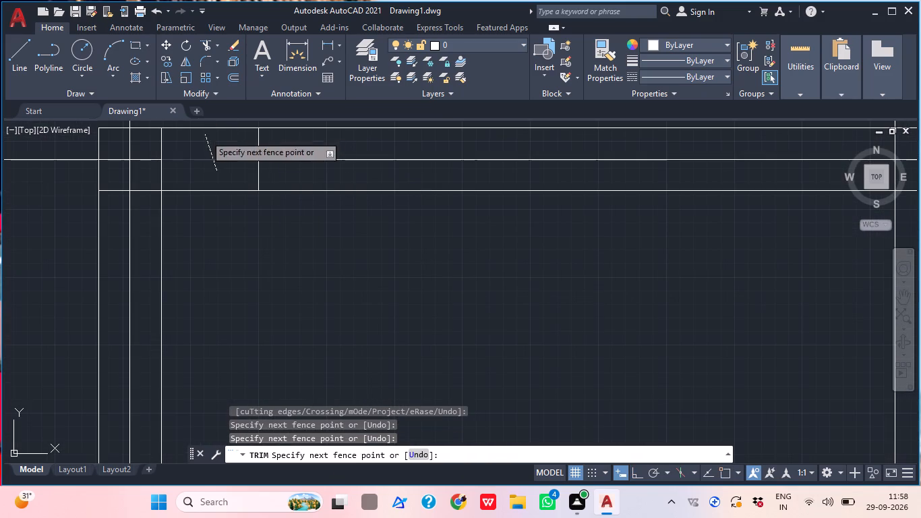
pyautogui.click(205, 135)
pyautogui.click(196, 167)
pyautogui.click(131, 168)
pyautogui.click(138, 148)
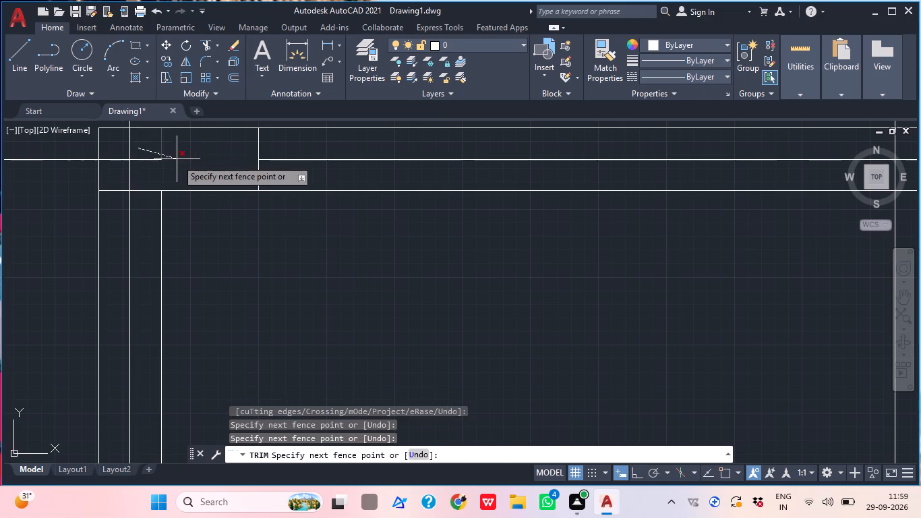
pyautogui.click(177, 159)
pyautogui.click(148, 156)
pyautogui.doubleClick(122, 152)
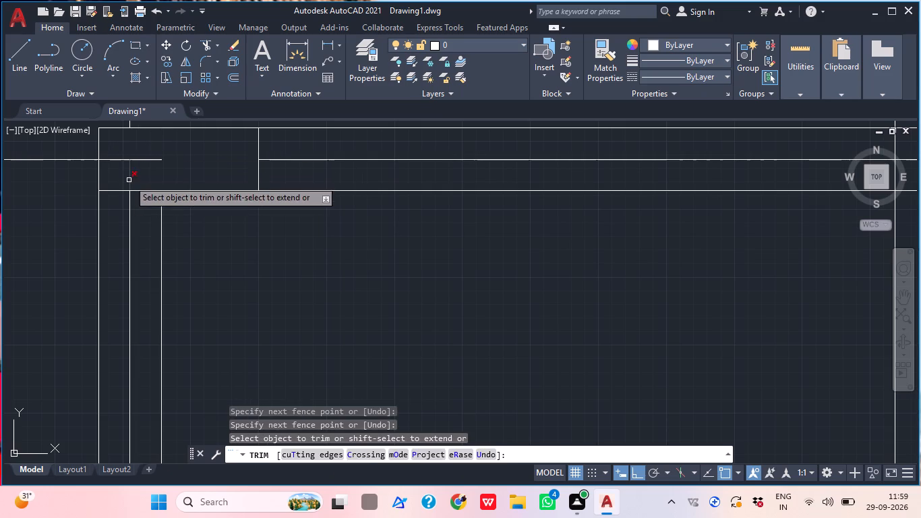
pyautogui.click(129, 180)
pyautogui.click(162, 149)
pyautogui.click(123, 165)
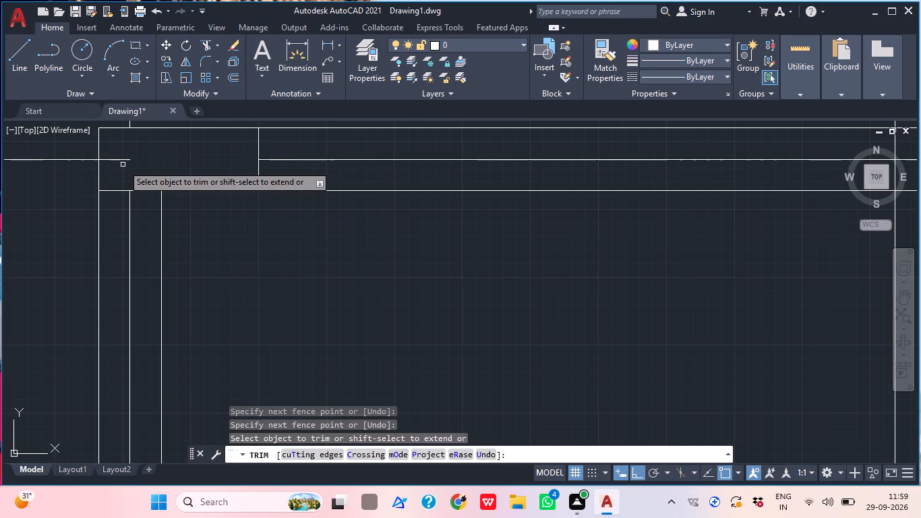
pyautogui.click(119, 157)
pyautogui.click(119, 171)
# Trim the wall line and centreline portions that cross the inside of the lower-left block's bottom-left column.
pyautogui.scroll(-1, 120, 171)
pyautogui.scroll(1, 124, 170)
pyautogui.scroll(-3, 125, 170)
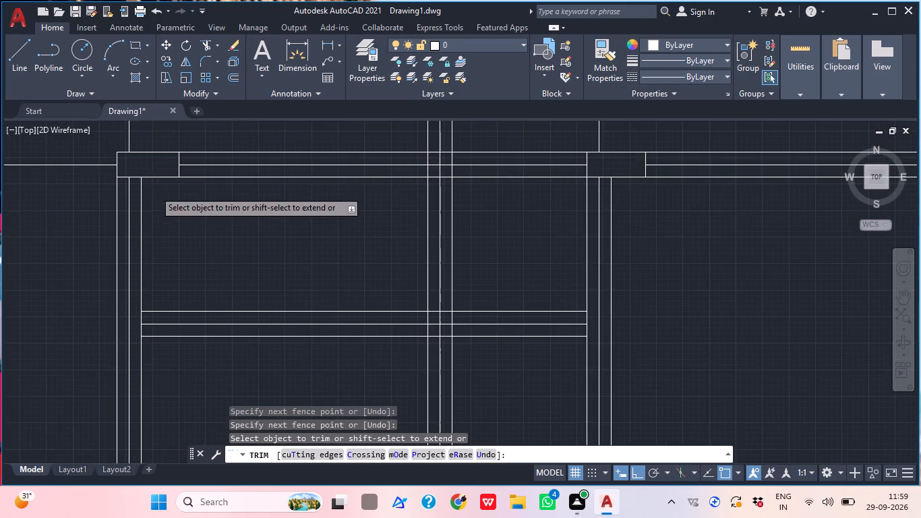
pyautogui.scroll(-3, 257, 193)
pyautogui.scroll(5, 233, 283)
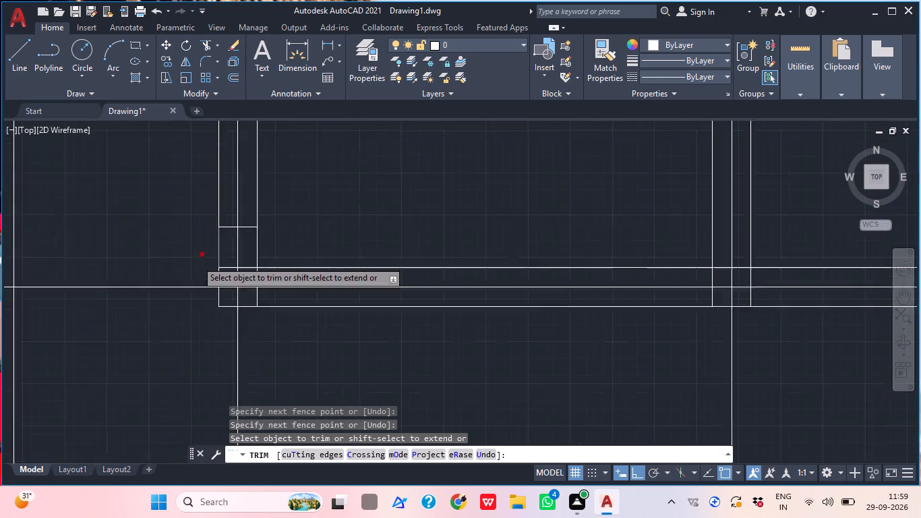
pyautogui.scroll(2, 196, 260)
pyautogui.click(301, 310)
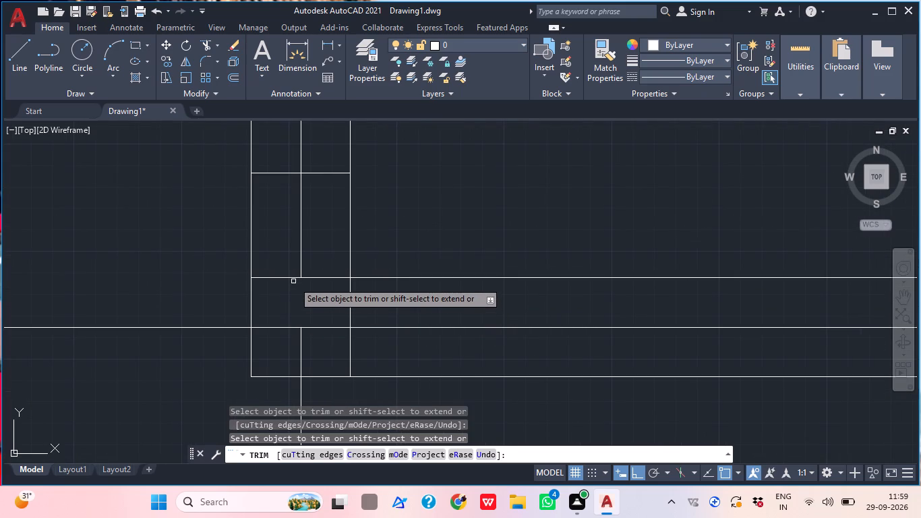
pyautogui.click(288, 279)
pyautogui.click(305, 275)
pyautogui.click(293, 257)
pyautogui.click(317, 280)
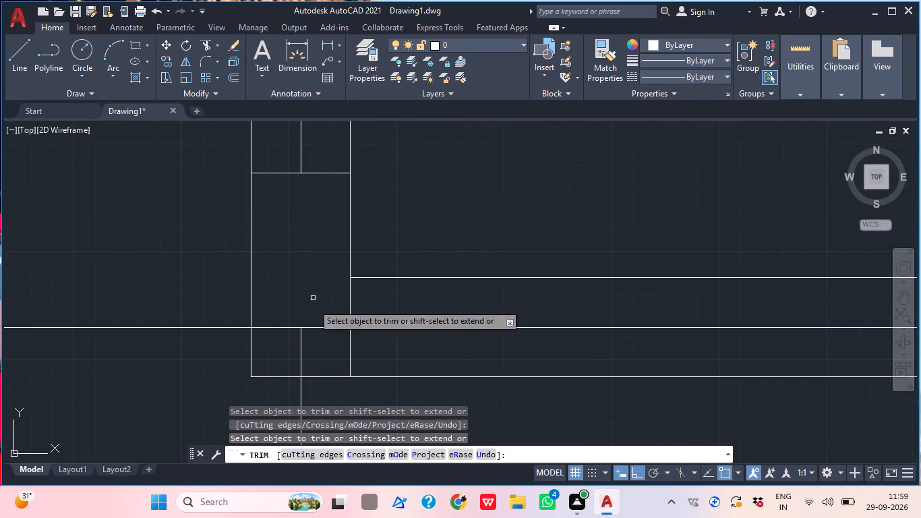
pyautogui.click(313, 335)
pyautogui.click(298, 355)
pyautogui.moveTo(305, 318); pyautogui.dragTo(305, 328)
pyautogui.click(274, 335)
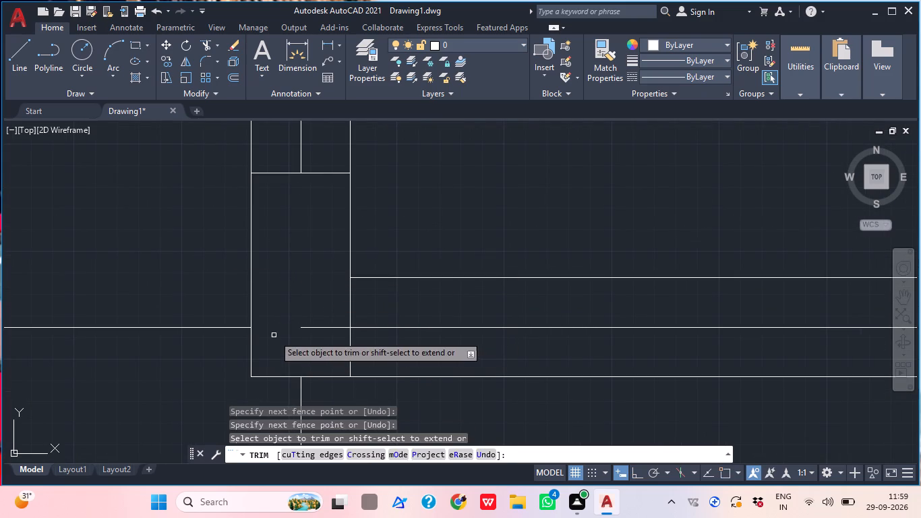
pyautogui.moveTo(334, 349); pyautogui.dragTo(334, 335)
pyautogui.click(324, 311)
# Trim the wall line and centreline portions that cross the inside of the lower-left block's bottom-right column.
pyautogui.scroll(-7, 324, 311)
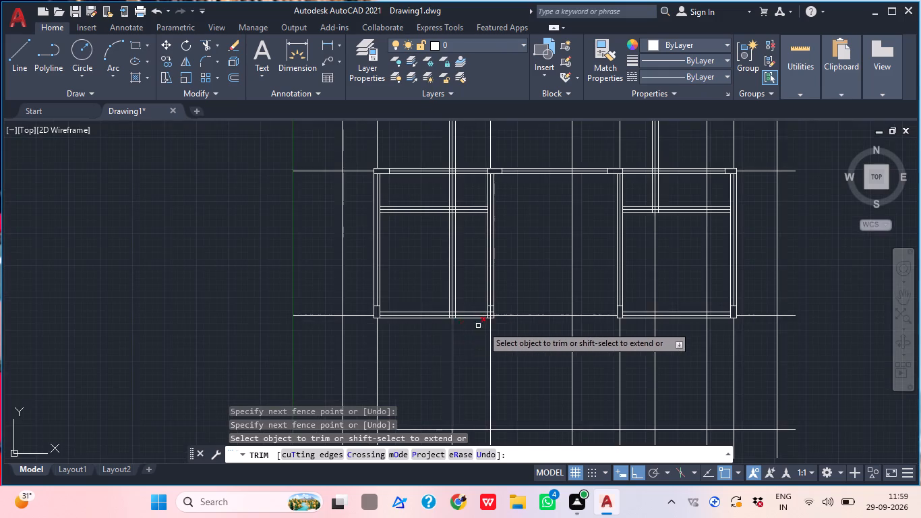
pyautogui.scroll(7, 488, 322)
pyautogui.moveTo(496, 299); pyautogui.dragTo(496, 308)
pyautogui.click(496, 335)
pyautogui.click(544, 331)
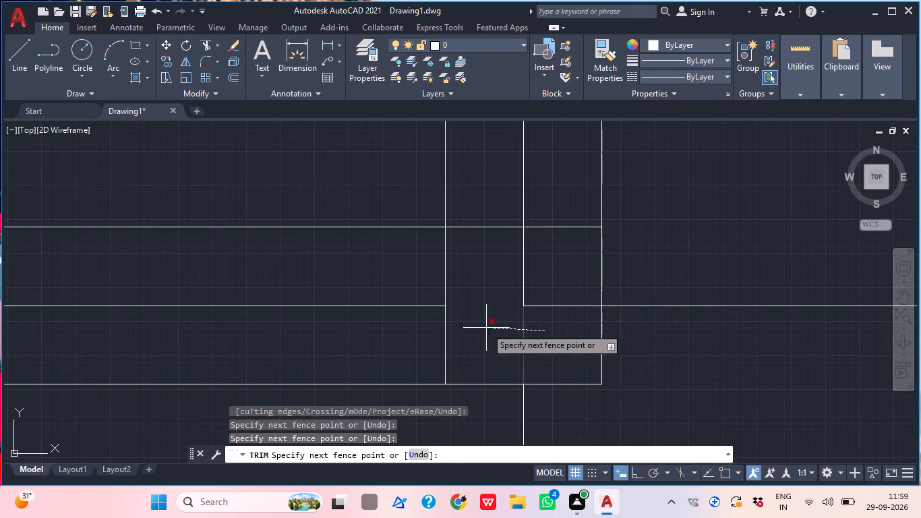
pyautogui.click(486, 328)
pyautogui.click(552, 324)
pyautogui.moveTo(548, 298); pyautogui.dragTo(545, 310)
pyautogui.moveTo(524, 347); pyautogui.dragTo(524, 341)
pyautogui.click(509, 273)
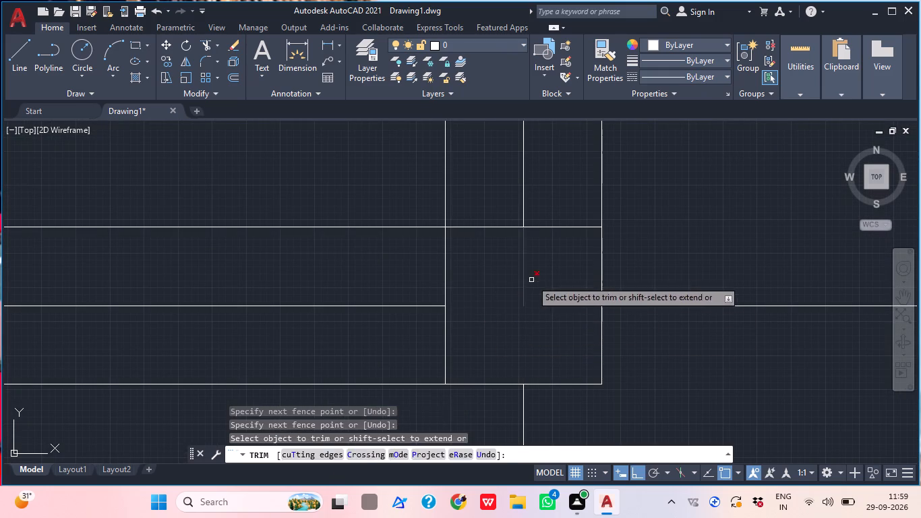
pyautogui.click(539, 286)
pyautogui.click(507, 258)
pyautogui.click(498, 231)
pyautogui.click(484, 206)
pyautogui.click(510, 201)
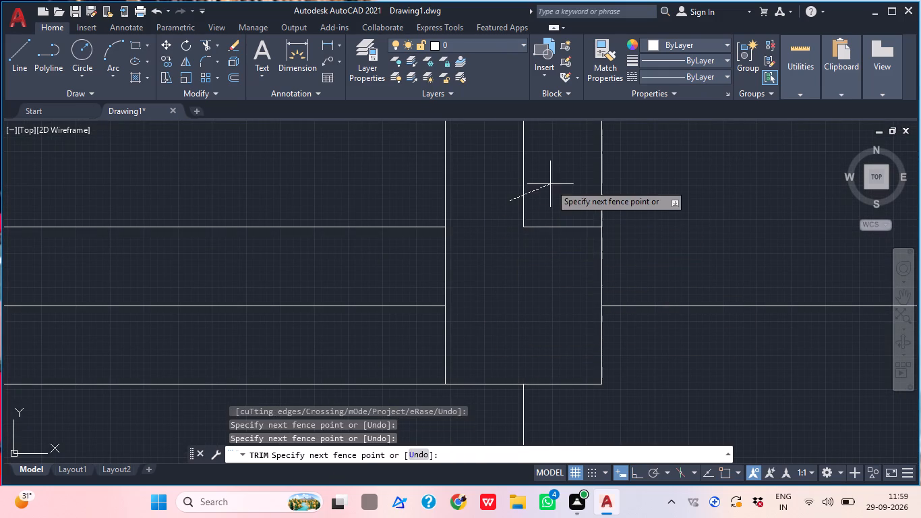
pyautogui.click(550, 184)
pyautogui.click(550, 227)
pyautogui.scroll(-7, 541, 254)
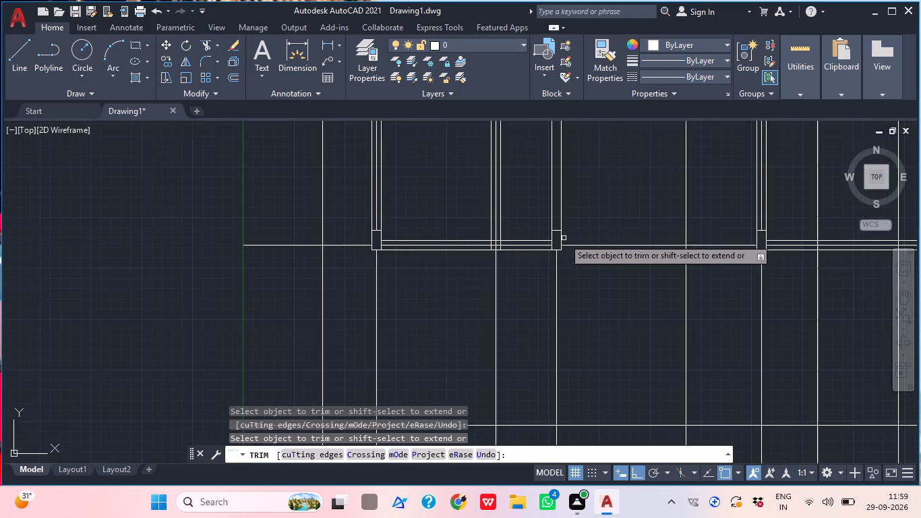
# Trim the three vertical partition lines below the lower-left block's inner horizontal wall, including where they cross the bottom wall.
pyautogui.moveTo(529, 258); pyautogui.dragTo(460, 300, button='middle')
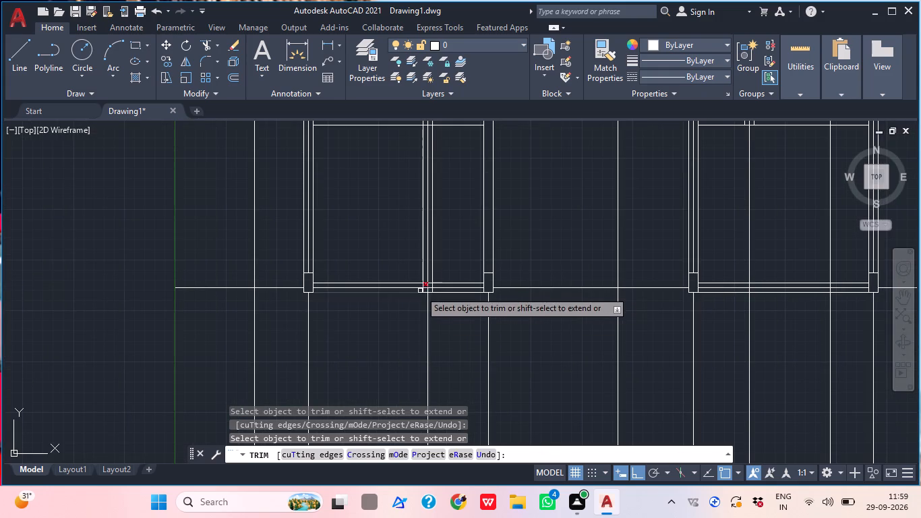
pyautogui.moveTo(458, 189); pyautogui.dragTo(438, 303, button='middle')
pyautogui.scroll(-1, 438, 303)
pyautogui.click(432, 297)
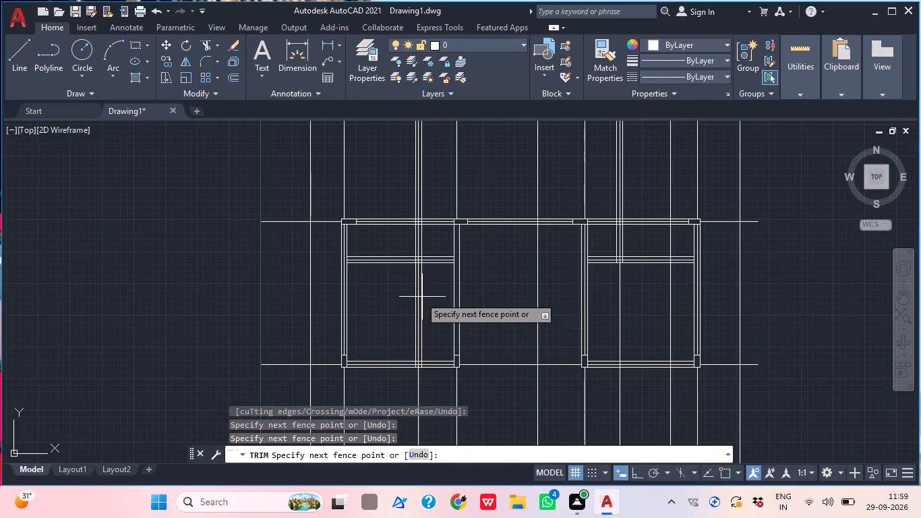
pyautogui.click(400, 295)
pyautogui.scroll(1, 421, 374)
pyautogui.scroll(-1, 421, 374)
pyautogui.scroll(6, 421, 374)
pyautogui.moveTo(411, 380); pyautogui.dragTo(467, 285, button='middle')
pyautogui.click(469, 310)
pyautogui.click(320, 310)
pyautogui.moveTo(340, 359); pyautogui.dragTo(350, 359)
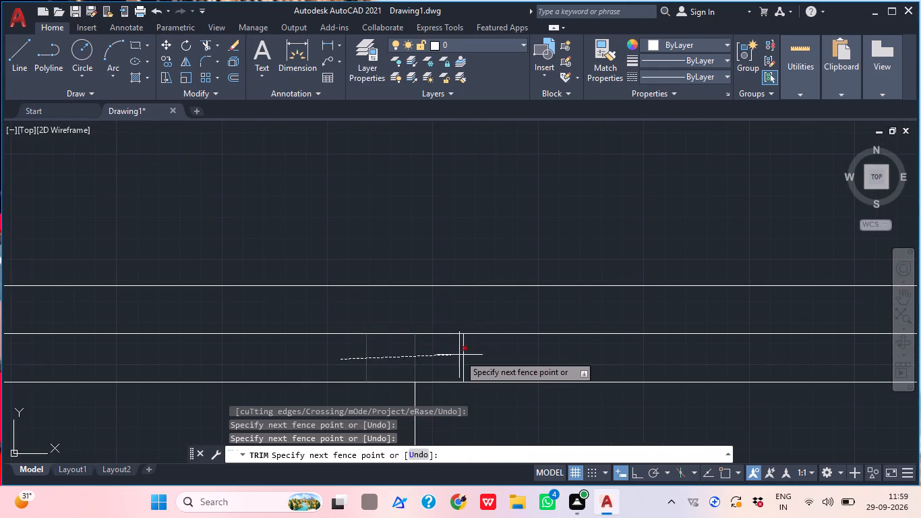
pyautogui.click(471, 355)
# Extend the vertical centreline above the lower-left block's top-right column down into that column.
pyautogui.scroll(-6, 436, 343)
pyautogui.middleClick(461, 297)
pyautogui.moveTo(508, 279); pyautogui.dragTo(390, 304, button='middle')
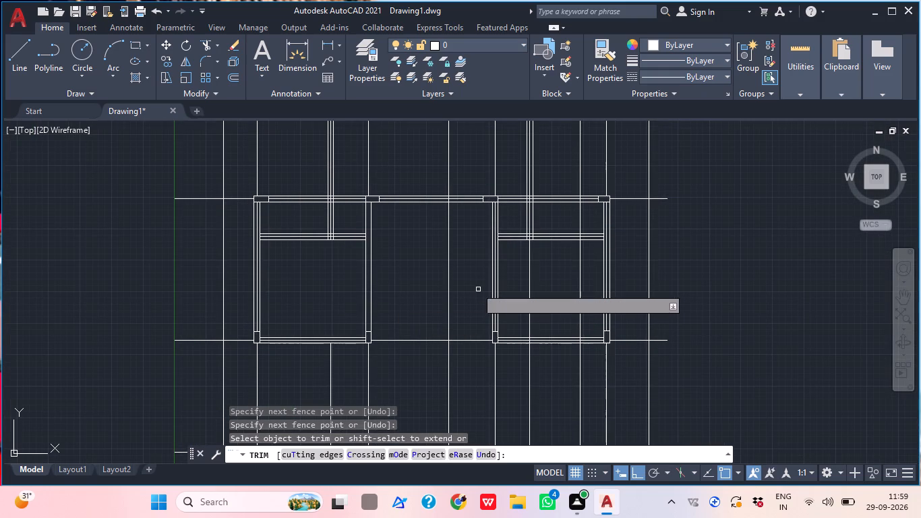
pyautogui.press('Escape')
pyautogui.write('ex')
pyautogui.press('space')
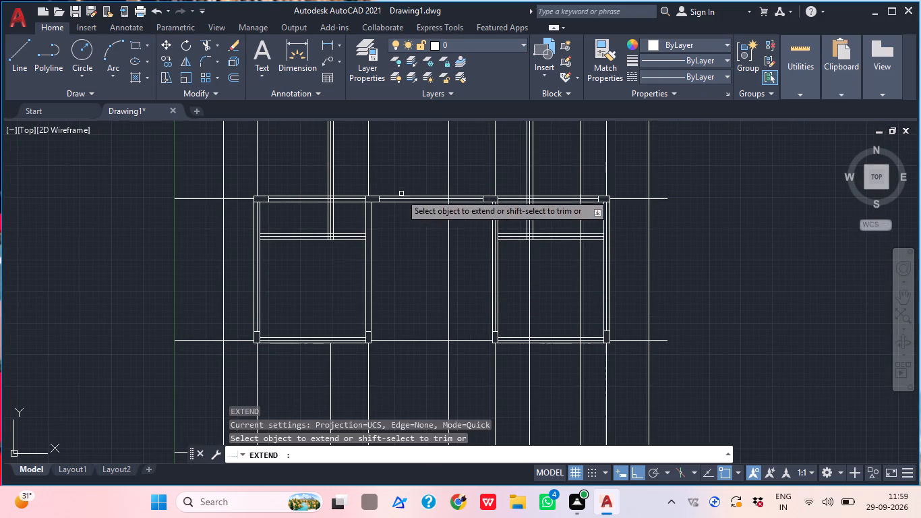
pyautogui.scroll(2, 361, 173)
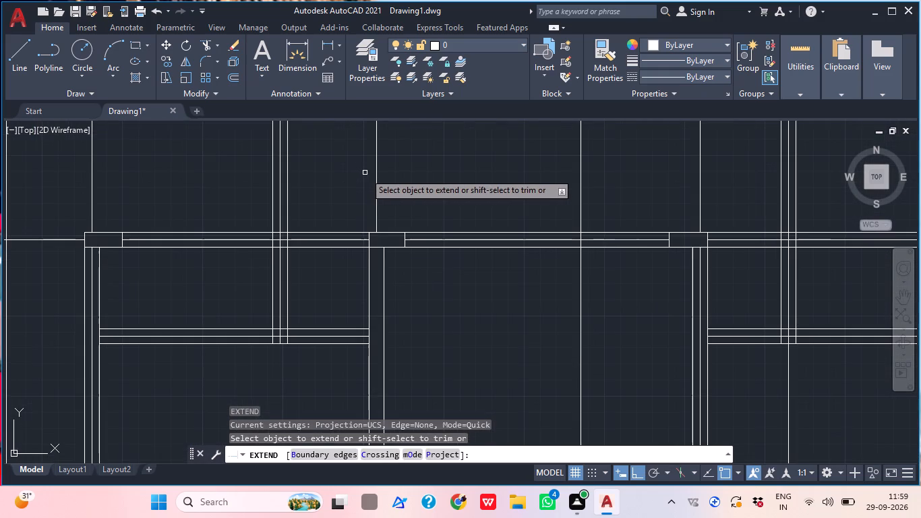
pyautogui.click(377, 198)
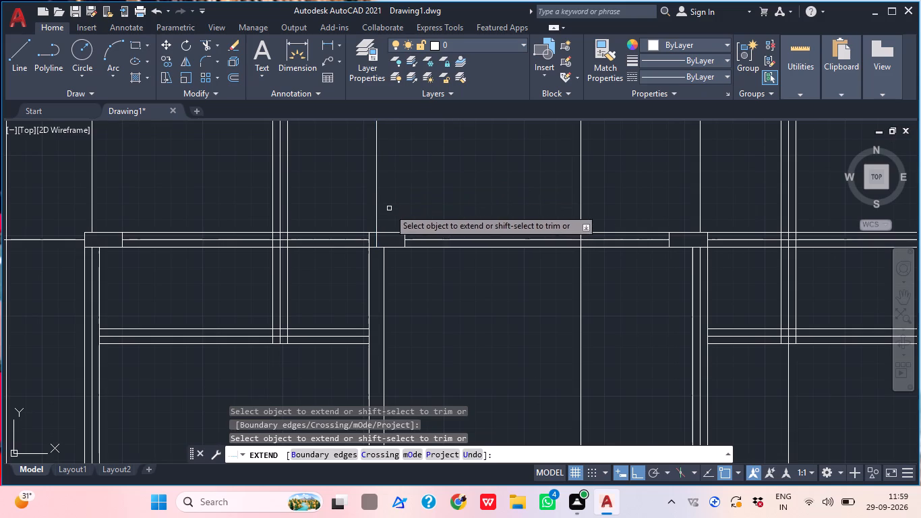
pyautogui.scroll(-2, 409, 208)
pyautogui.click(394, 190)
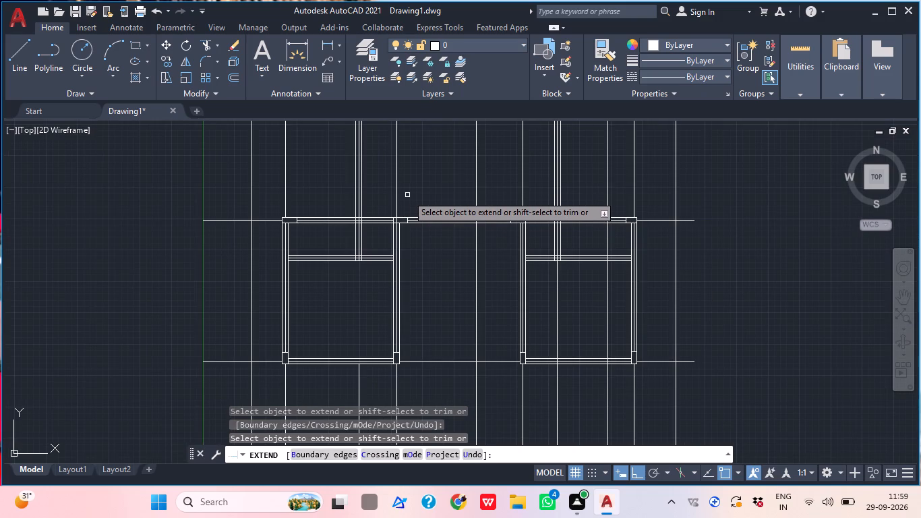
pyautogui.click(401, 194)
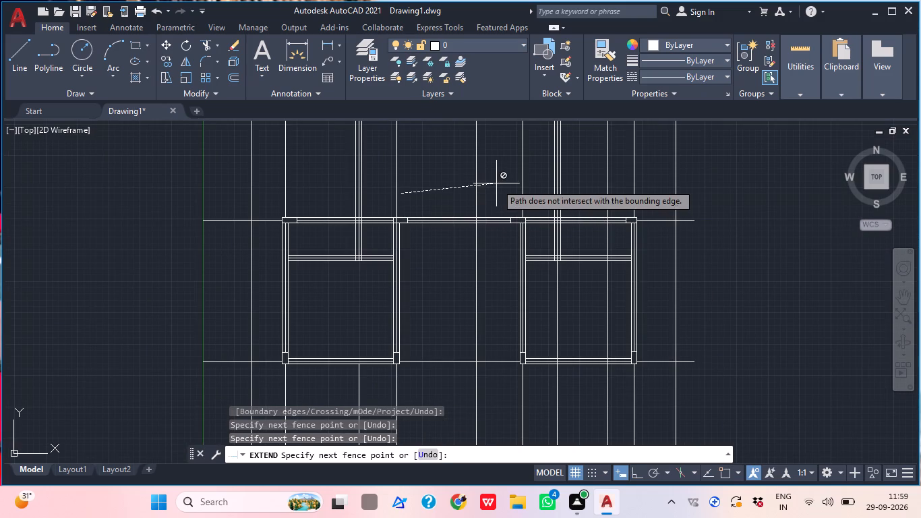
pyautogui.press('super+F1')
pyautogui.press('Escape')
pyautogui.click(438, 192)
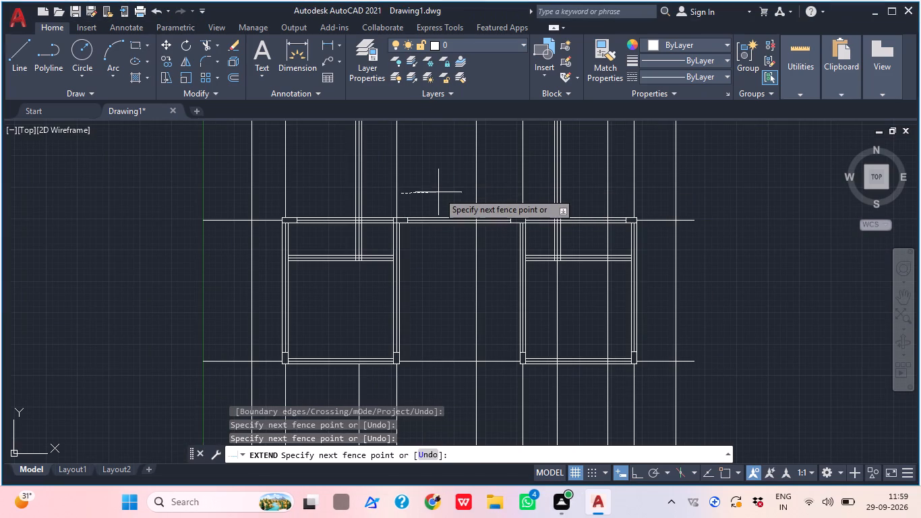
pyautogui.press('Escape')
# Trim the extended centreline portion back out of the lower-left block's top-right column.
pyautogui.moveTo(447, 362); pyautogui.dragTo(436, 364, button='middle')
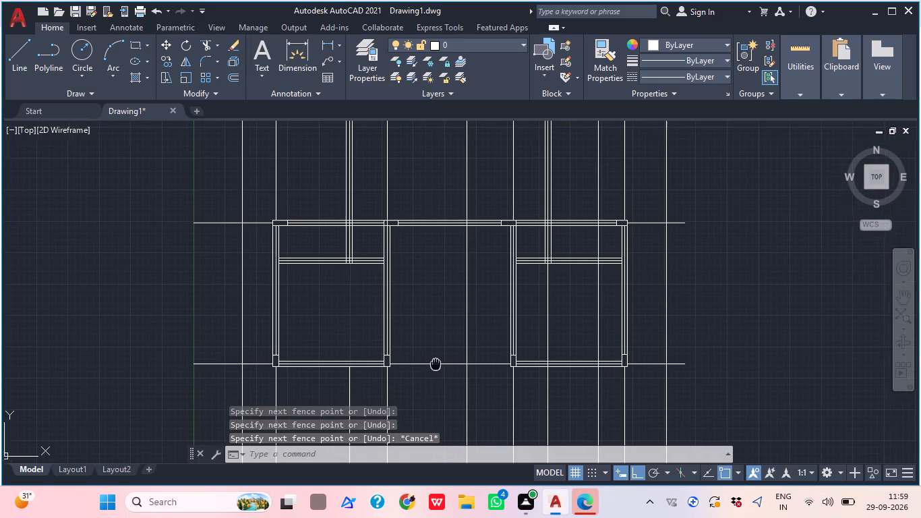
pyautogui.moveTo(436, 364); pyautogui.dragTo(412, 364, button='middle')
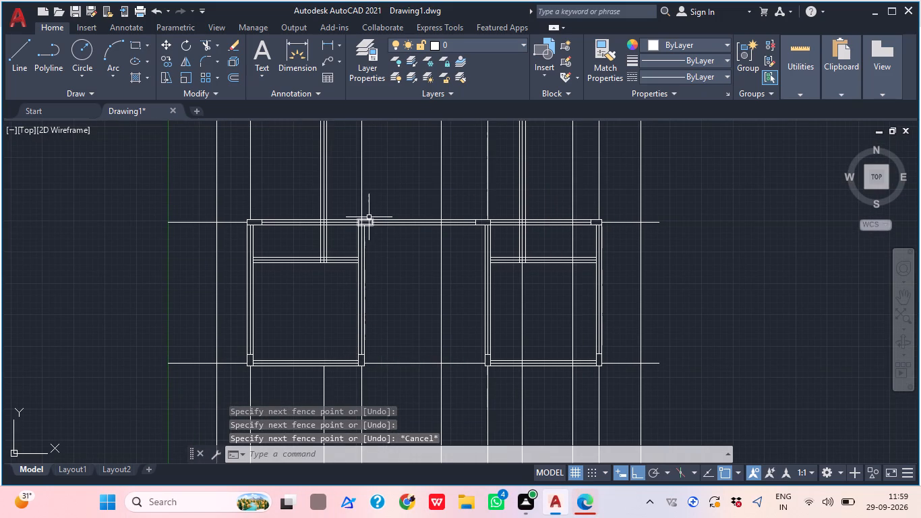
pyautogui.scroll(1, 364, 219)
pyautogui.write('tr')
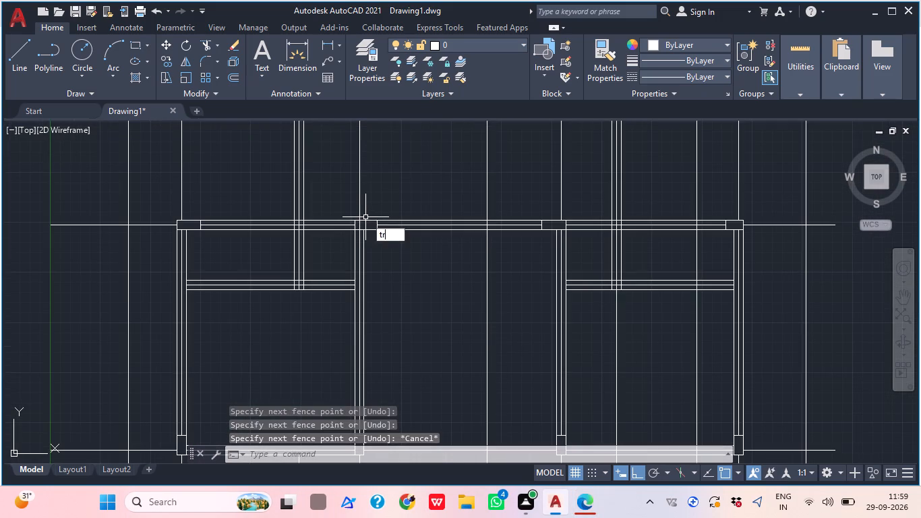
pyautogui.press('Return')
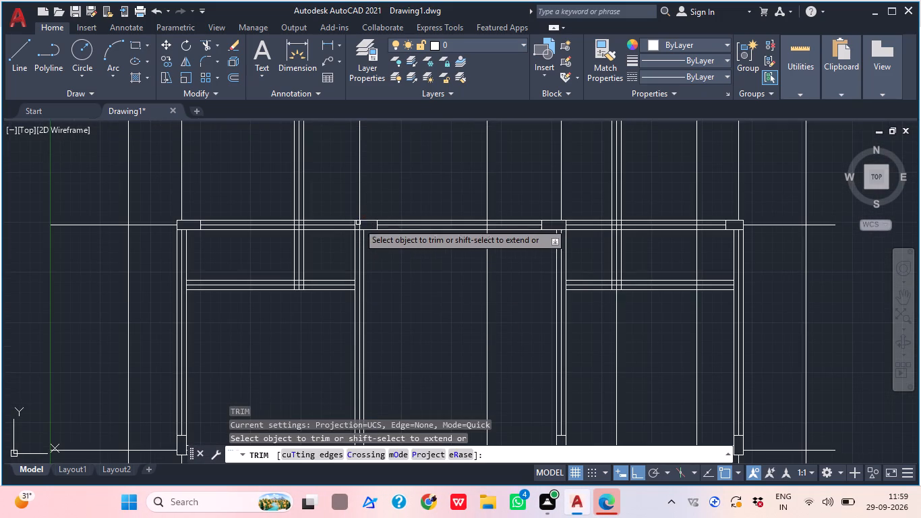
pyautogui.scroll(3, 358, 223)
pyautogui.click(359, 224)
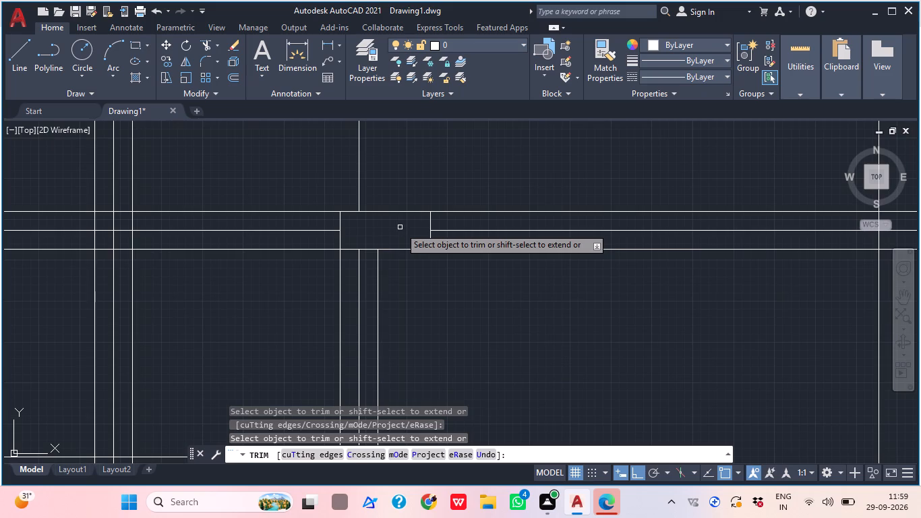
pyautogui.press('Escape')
# Trim the vertical partition's centreline below the centreline of the lower-left block's inner horizontal wall.
pyautogui.scroll(-2, 400, 226)
pyautogui.moveTo(450, 279); pyautogui.dragTo(396, 267, button='middle')
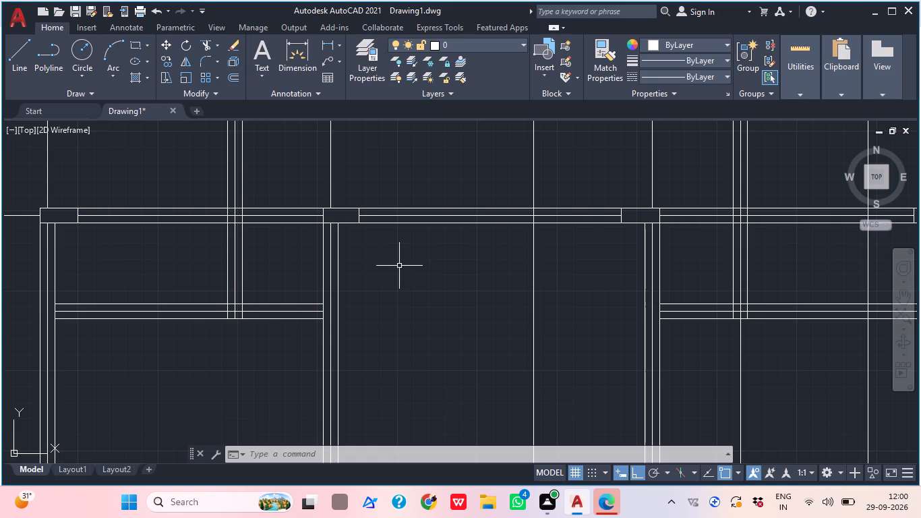
pyautogui.scroll(-3, 396, 266)
pyautogui.moveTo(409, 266); pyautogui.dragTo(386, 260, button='middle')
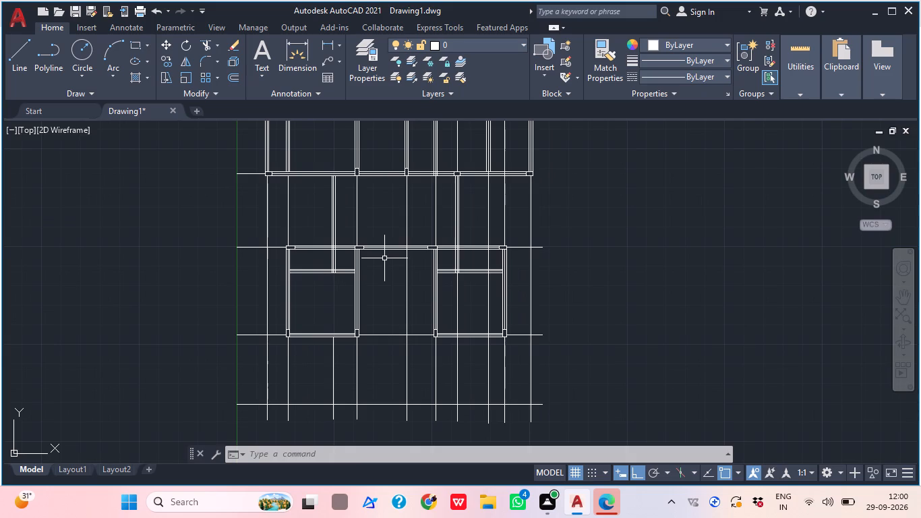
pyautogui.scroll(1, 331, 266)
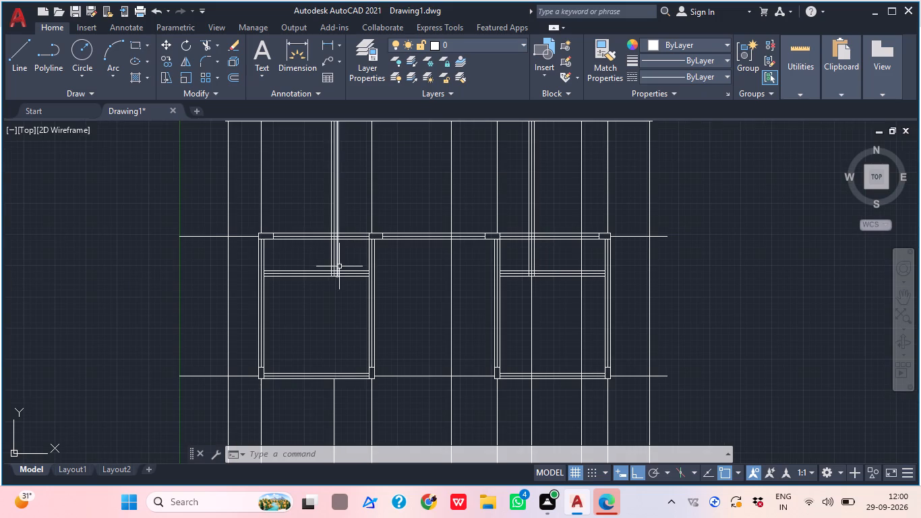
pyautogui.middleClick(318, 268)
pyautogui.scroll(3, 340, 251)
pyautogui.moveTo(336, 258); pyautogui.dragTo(330, 267, button='middle')
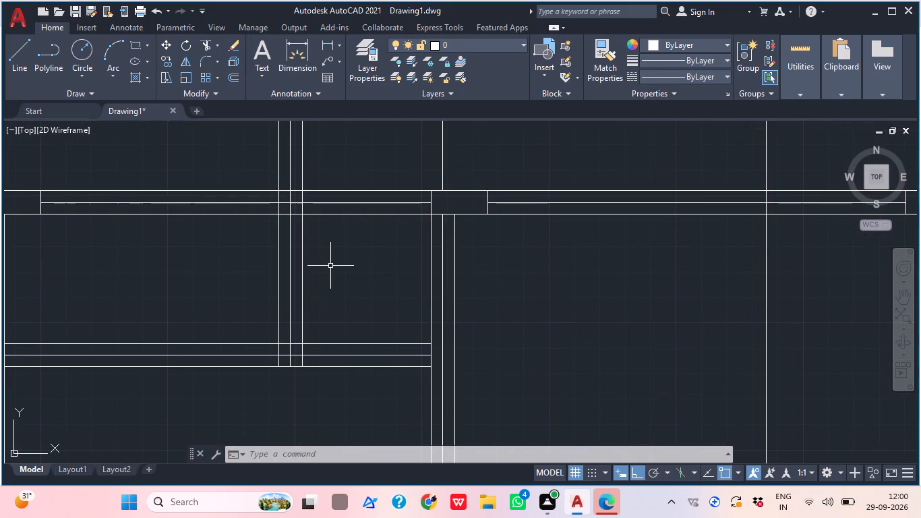
pyautogui.moveTo(304, 281); pyautogui.dragTo(282, 289, button='middle')
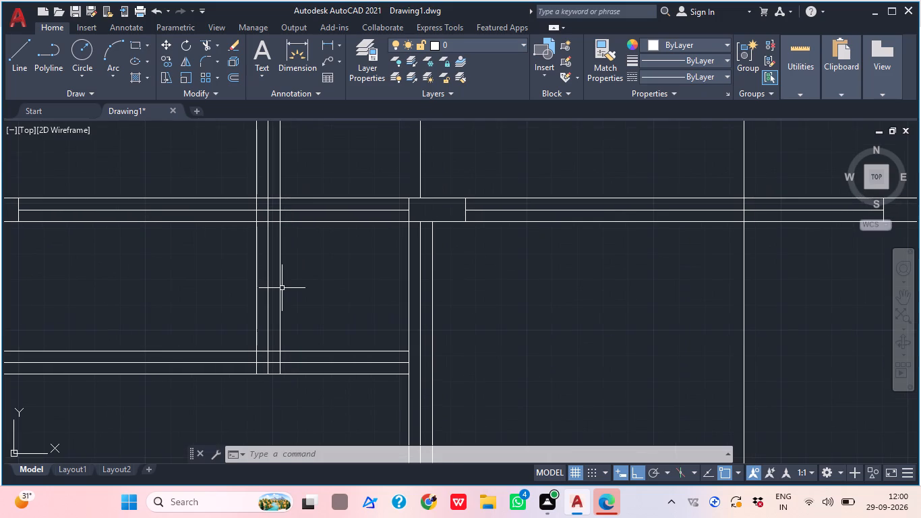
pyautogui.moveTo(288, 288); pyautogui.dragTo(275, 300, button='middle')
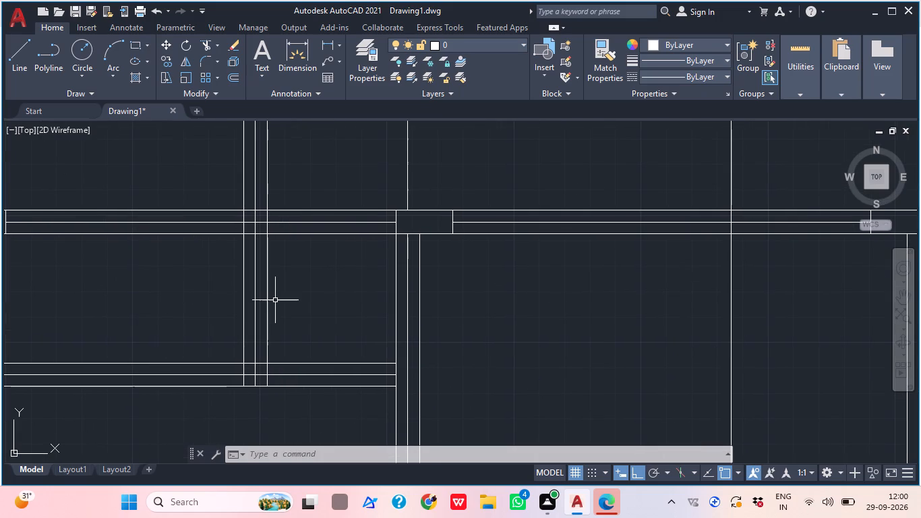
pyautogui.scroll(3, 258, 371)
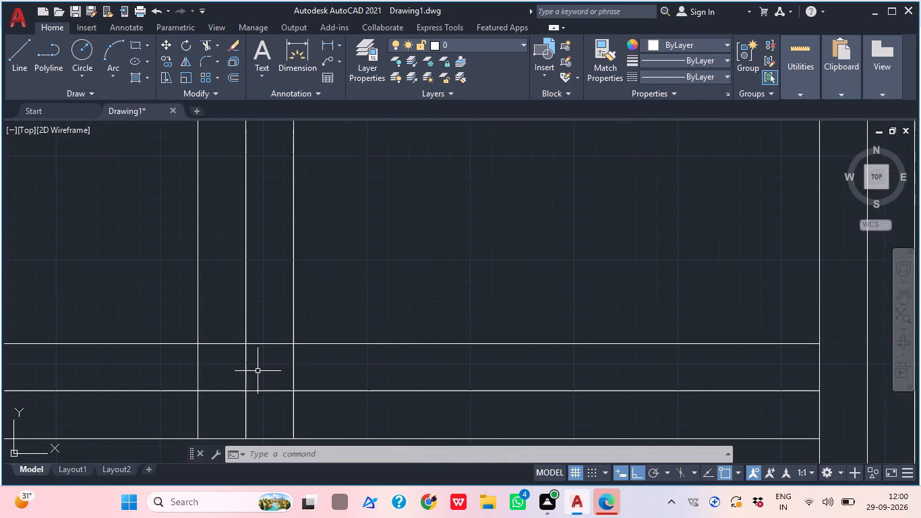
pyautogui.press('t')
pyautogui.write('r')
pyautogui.press('space')
pyautogui.click(246, 404)
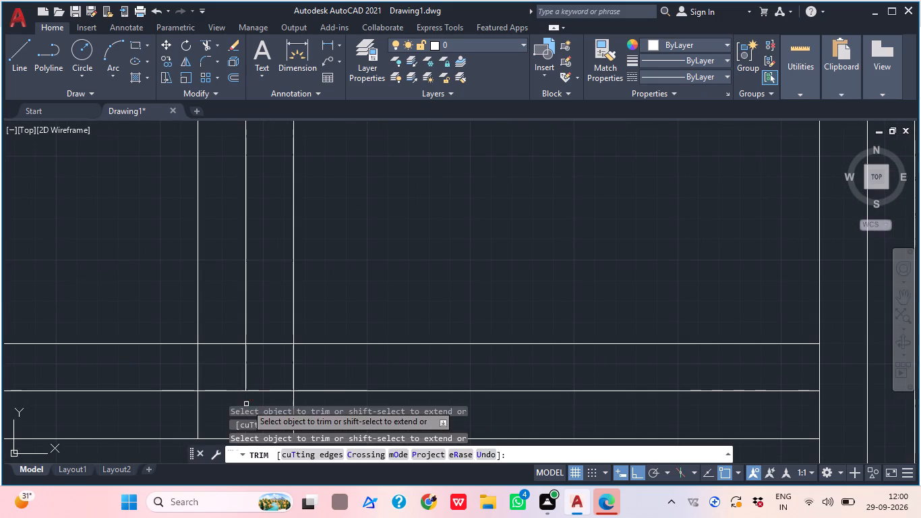
pyautogui.press('Escape')
# Trim the vertical partition's two face lines where they cross the lower-right block's inner horizontal wall, ending them at its upper line.
pyautogui.scroll(-3, 245, 403)
pyautogui.moveTo(327, 403); pyautogui.dragTo(270, 355, button='middle')
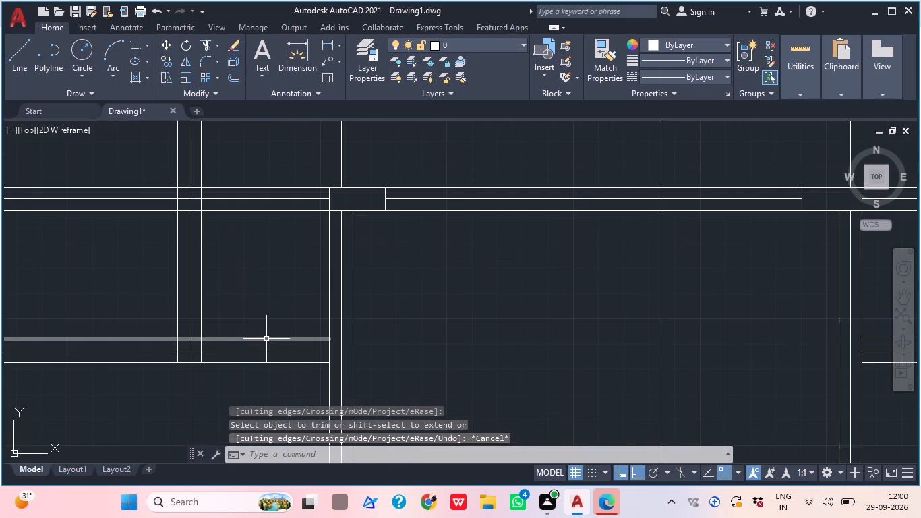
pyautogui.scroll(-2, 280, 332)
pyautogui.moveTo(280, 330); pyautogui.dragTo(221, 188, button='middle')
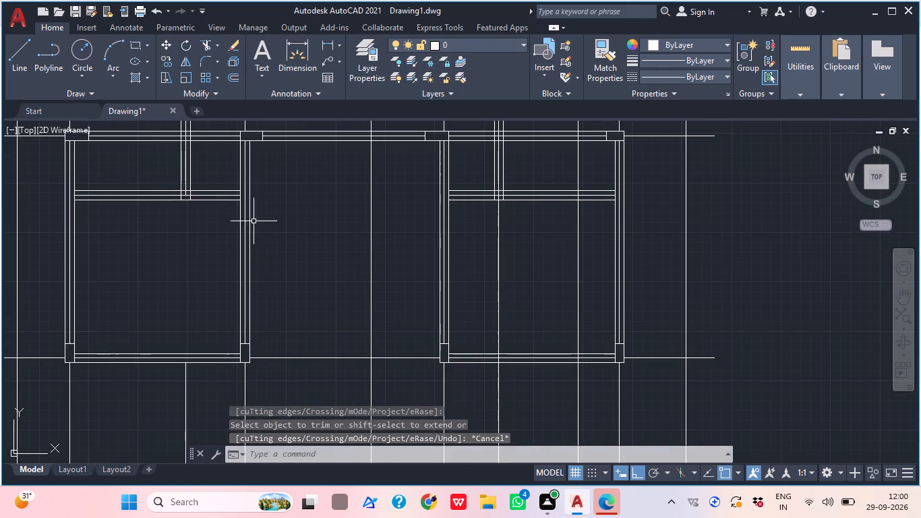
pyautogui.moveTo(281, 260); pyautogui.dragTo(273, 310, button='middle')
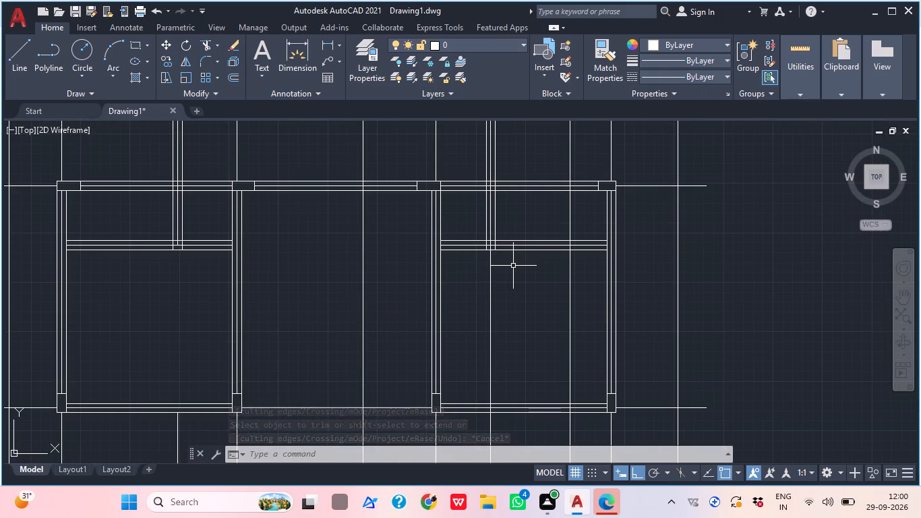
pyautogui.scroll(3, 502, 248)
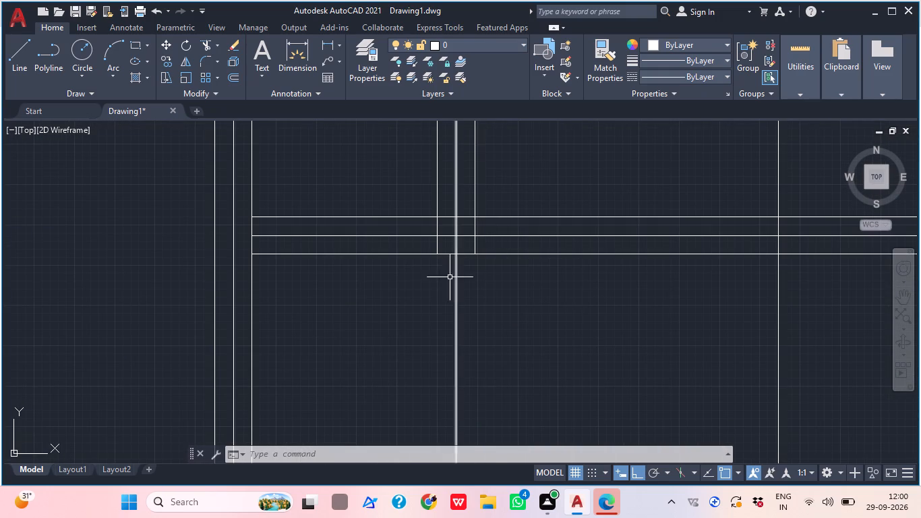
pyautogui.press('t')
pyautogui.press('r')
pyautogui.press('space')
pyautogui.click(438, 241)
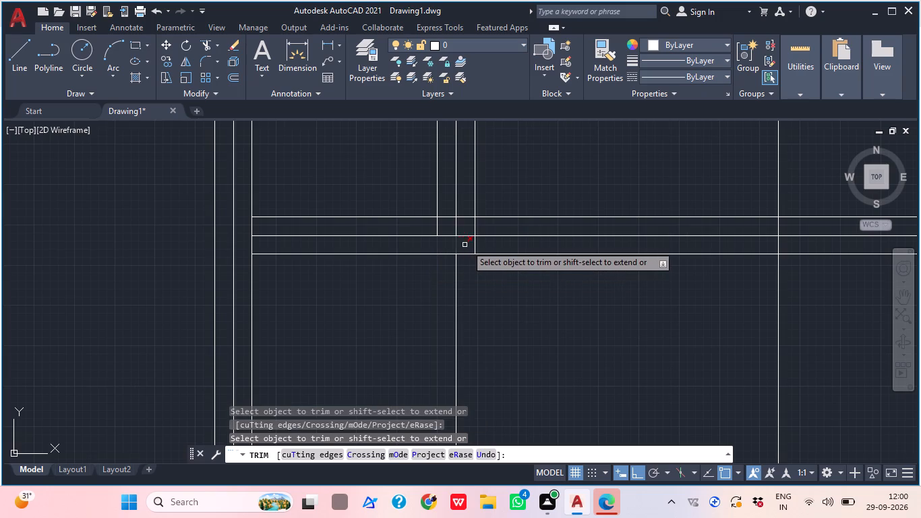
pyautogui.click(479, 242)
pyautogui.click(469, 242)
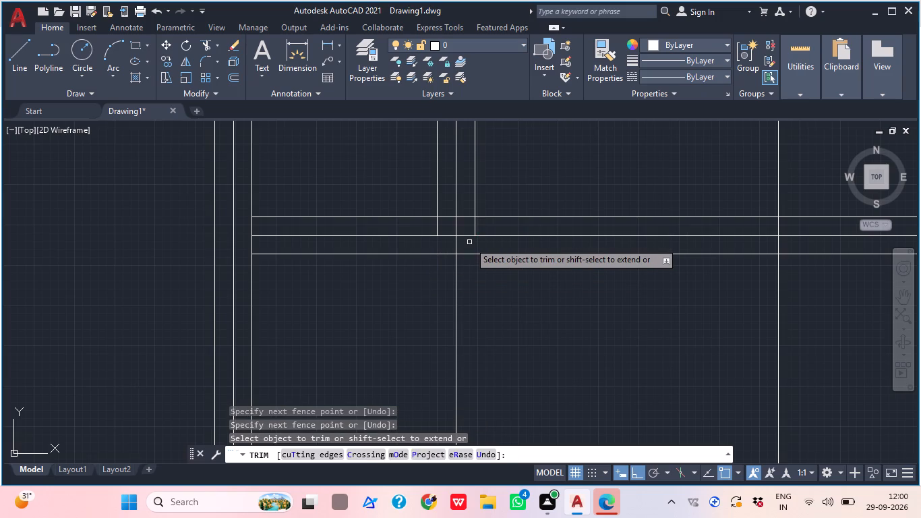
pyautogui.scroll(2, 447, 216)
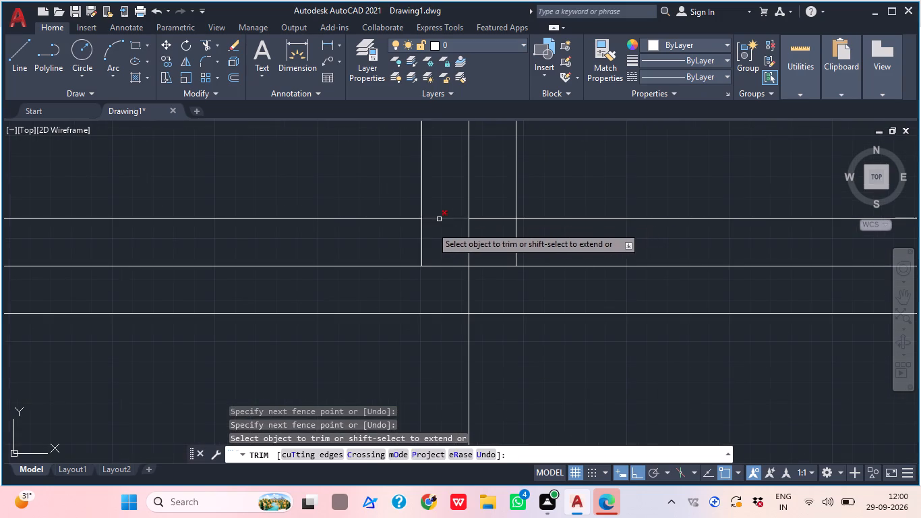
pyautogui.click(417, 246)
pyautogui.click(452, 248)
pyautogui.click(484, 243)
pyautogui.click(518, 244)
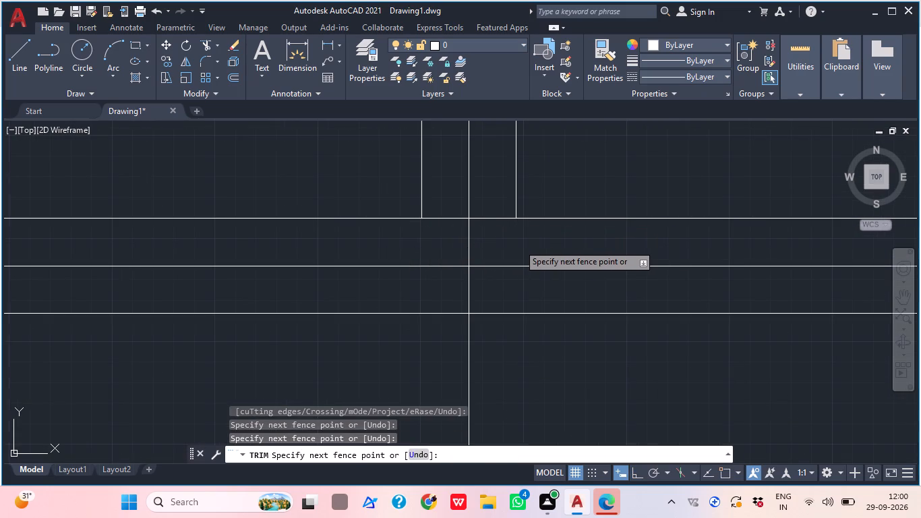
pyautogui.press('Escape')
# Erase the upper block partition's two face lines in line with the lower-right block's left wall, keeping the centreline between them.
pyautogui.scroll(-1, 502, 246)
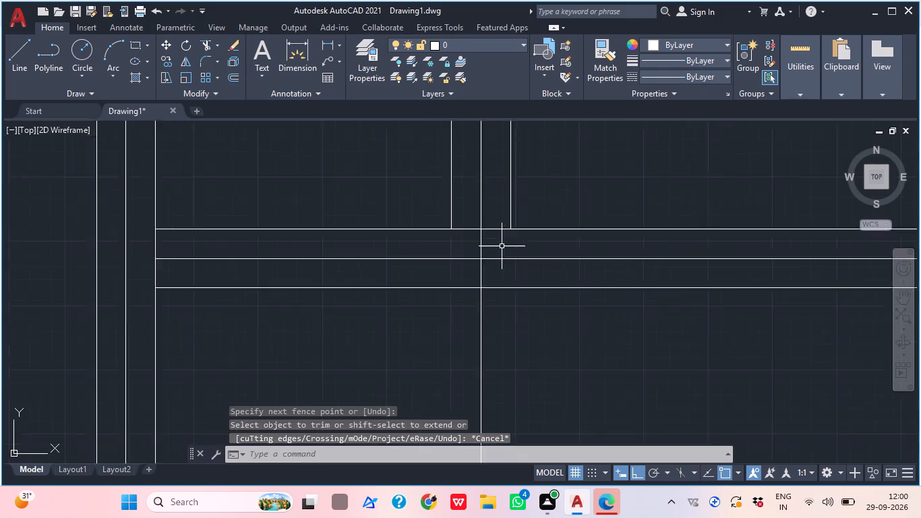
pyautogui.scroll(-1, 502, 246)
pyautogui.scroll(3, 502, 246)
pyautogui.scroll(-1, 502, 246)
pyautogui.moveTo(502, 248); pyautogui.dragTo(384, 277, button='middle')
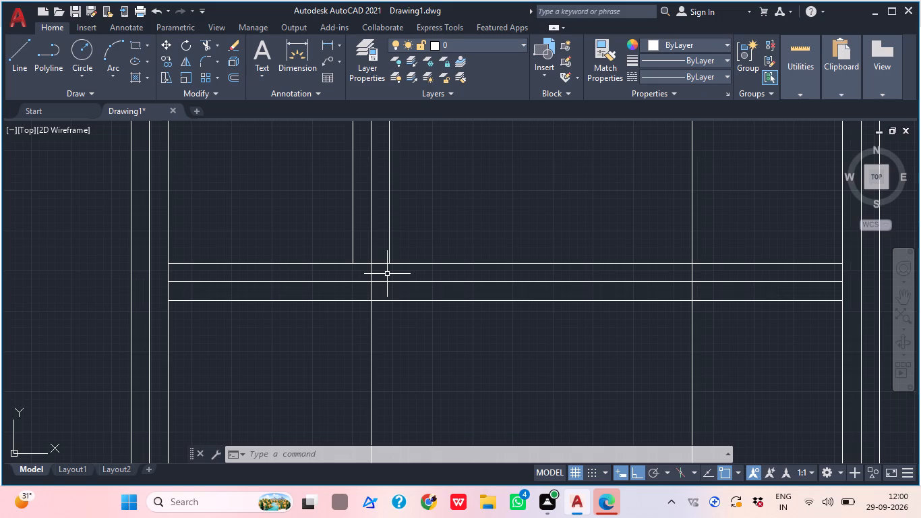
pyautogui.scroll(-3, 389, 274)
pyautogui.moveTo(512, 292); pyautogui.dragTo(504, 283, button='middle')
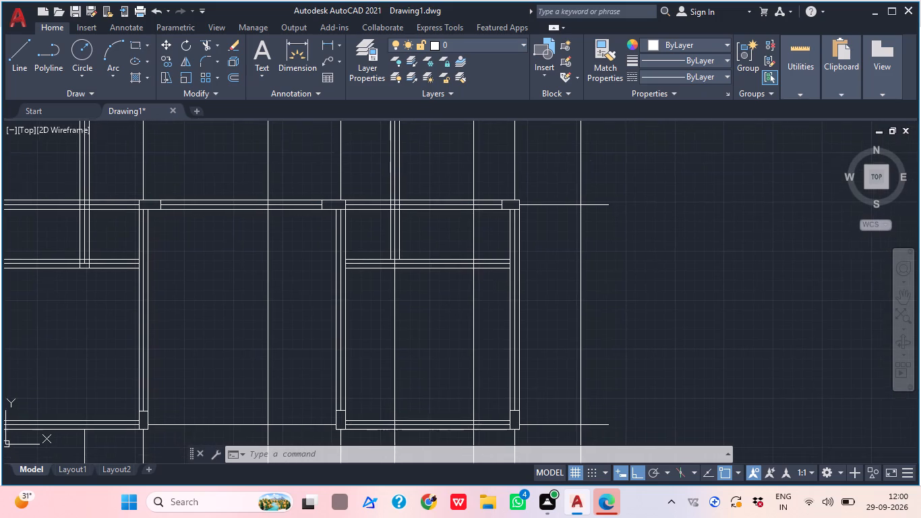
pyautogui.scroll(-2, 504, 281)
pyautogui.moveTo(398, 301); pyautogui.dragTo(390, 324, button='middle')
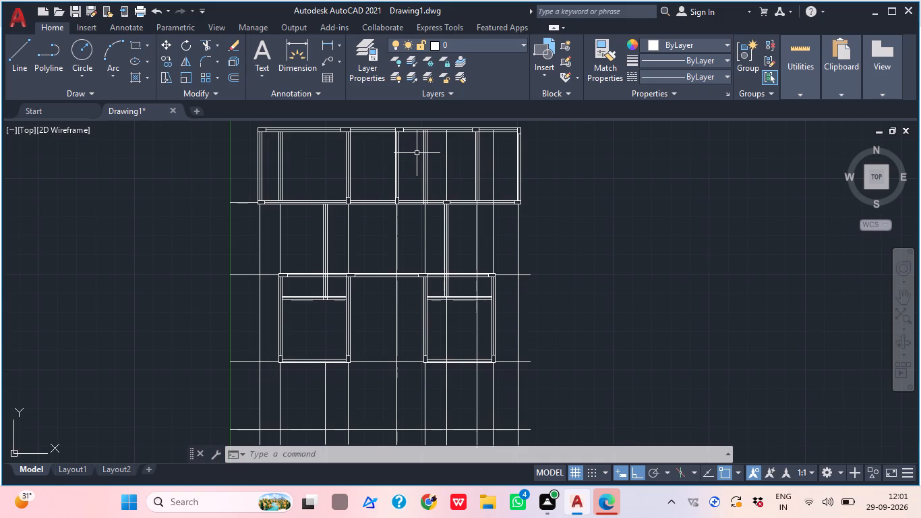
pyautogui.scroll(3, 428, 134)
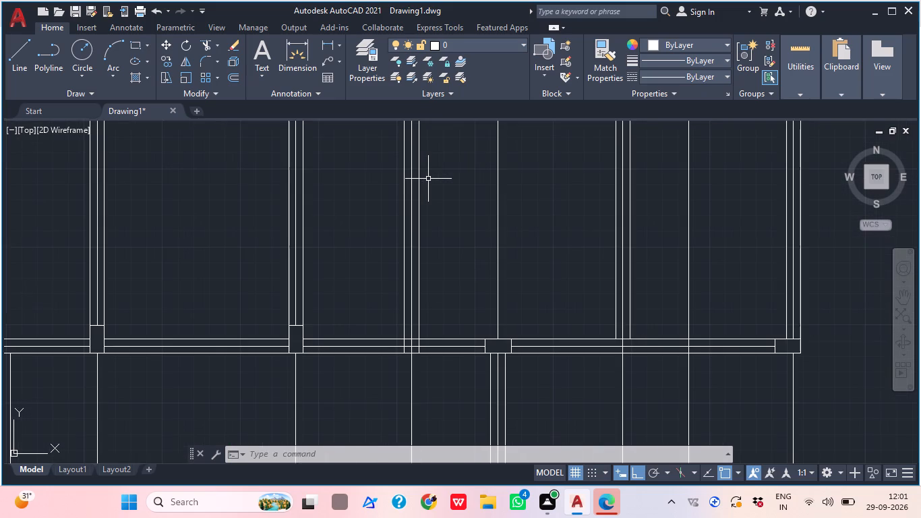
pyautogui.click(419, 196)
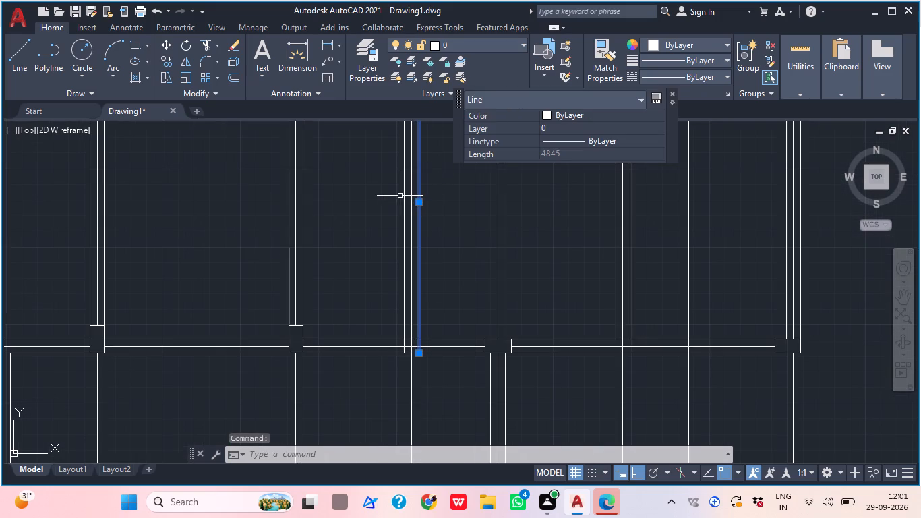
pyautogui.click(405, 188)
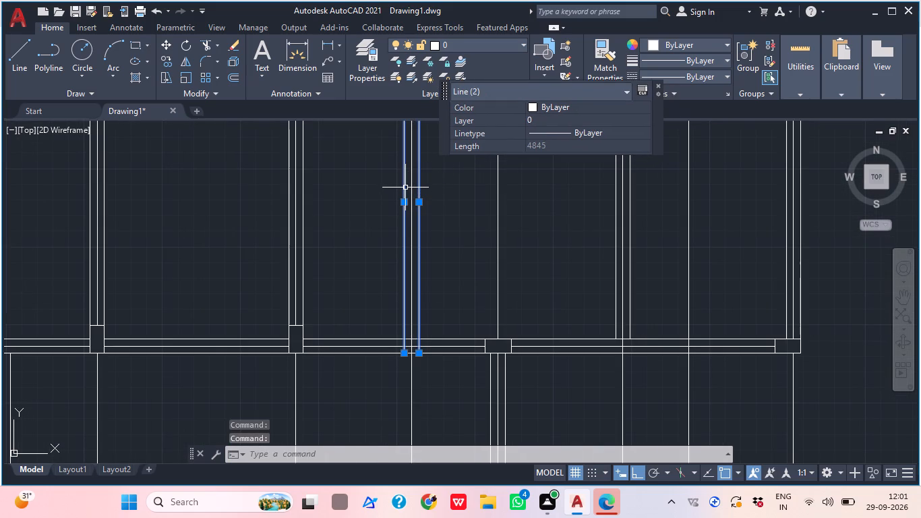
pyautogui.press('Delete')
# Examine the upper block, the lower blocks and the overall floor plan for remaining wall, column and centreline work.
pyautogui.scroll(1, 405, 188)
pyautogui.scroll(-1, 405, 188)
pyautogui.scroll(1, 405, 188)
pyautogui.moveTo(407, 188); pyautogui.dragTo(385, 243, button='middle')
pyautogui.scroll(-4, 409, 230)
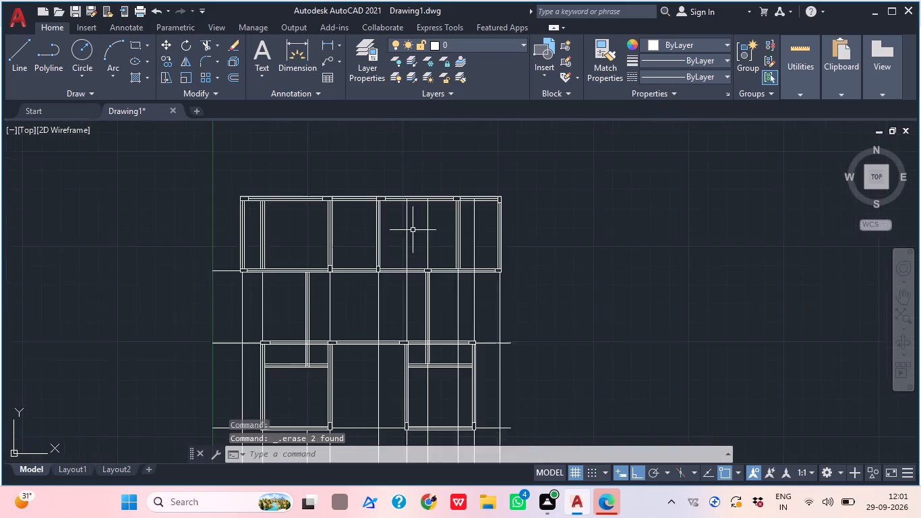
pyautogui.moveTo(411, 238); pyautogui.dragTo(359, 332, button='middle')
pyautogui.moveTo(356, 305); pyautogui.dragTo(354, 278, button='middle')
pyautogui.scroll(2, 341, 364)
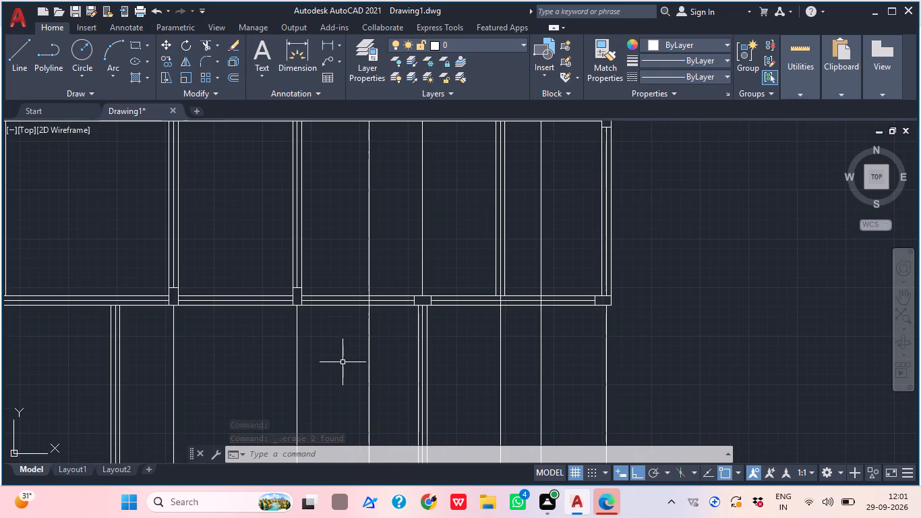
pyautogui.scroll(-1, 392, 335)
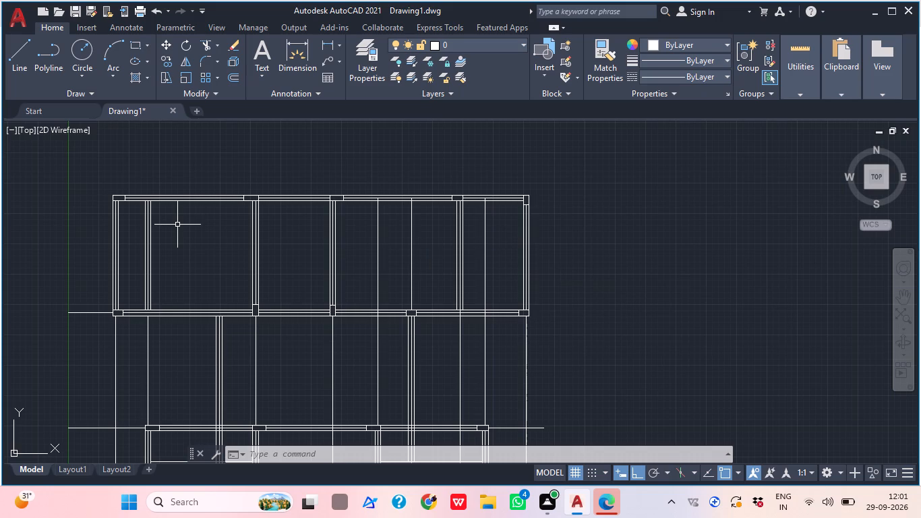
pyautogui.moveTo(178, 254); pyautogui.dragTo(187, 246, button='middle')
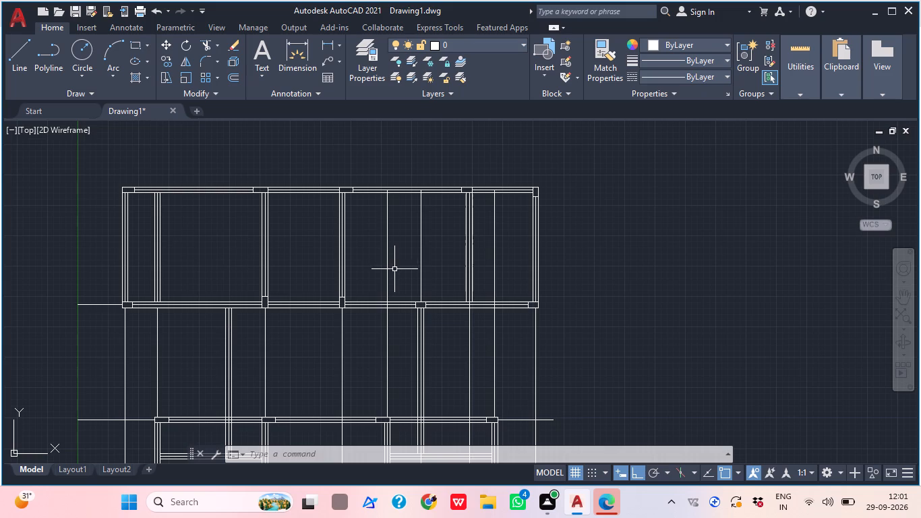
pyautogui.moveTo(394, 269); pyautogui.dragTo(457, 0, button='middle')
pyautogui.moveTo(411, 268); pyautogui.dragTo(388, 358, button='middle')
pyautogui.scroll(-1, 388, 358)
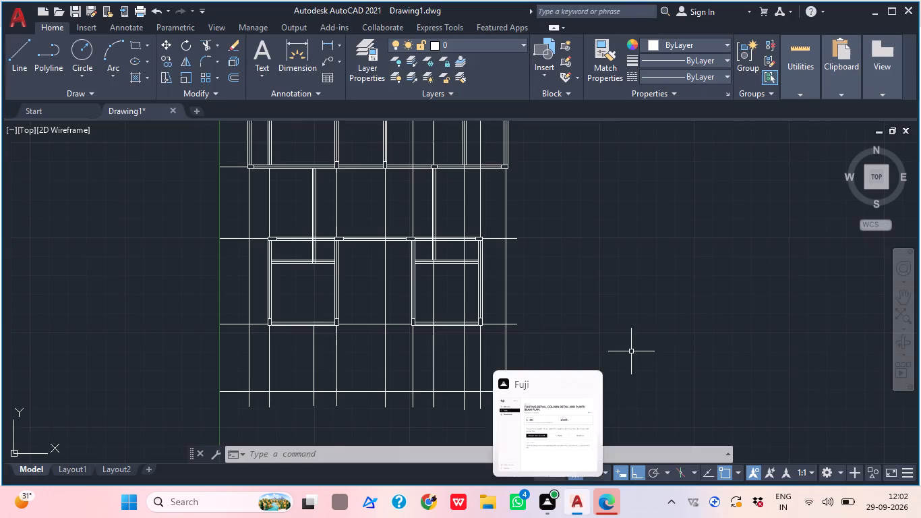
pyautogui.scroll(-1, 420, 325)
pyautogui.moveTo(465, 289); pyautogui.dragTo(350, 316, button='middle')
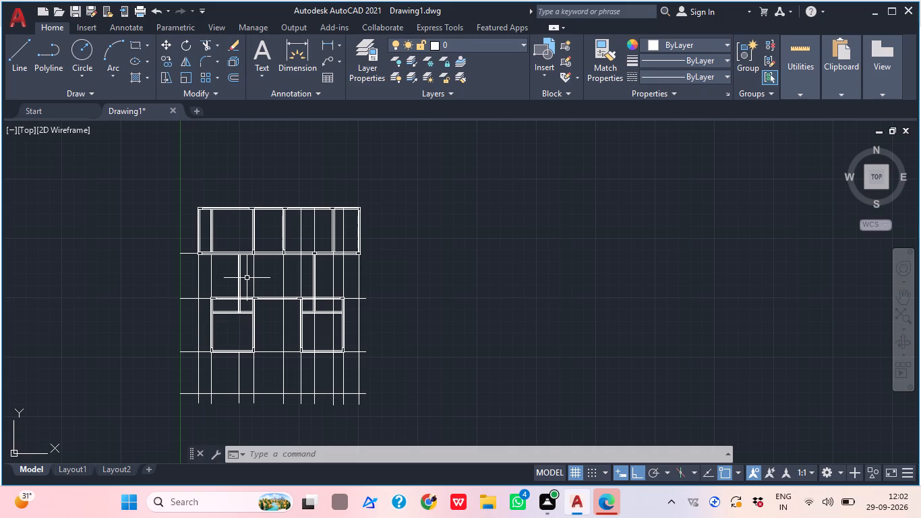
pyautogui.middleClick(204, 270)
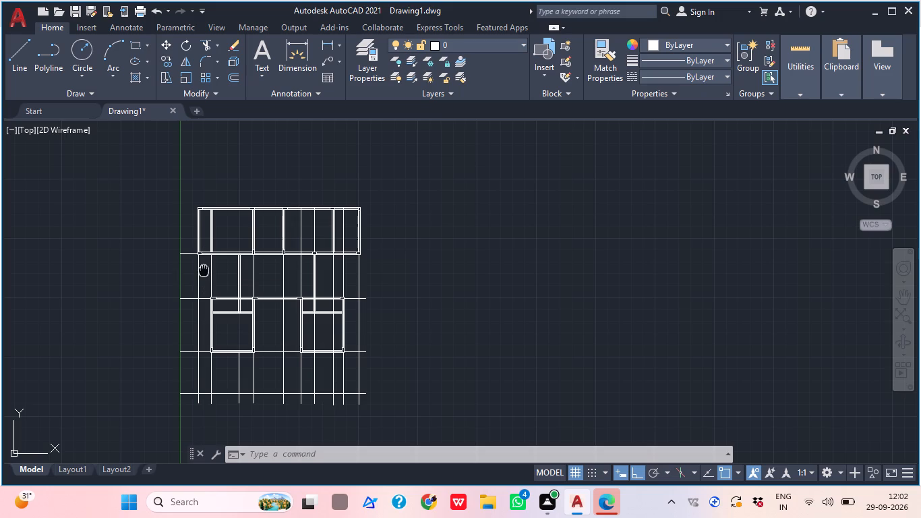
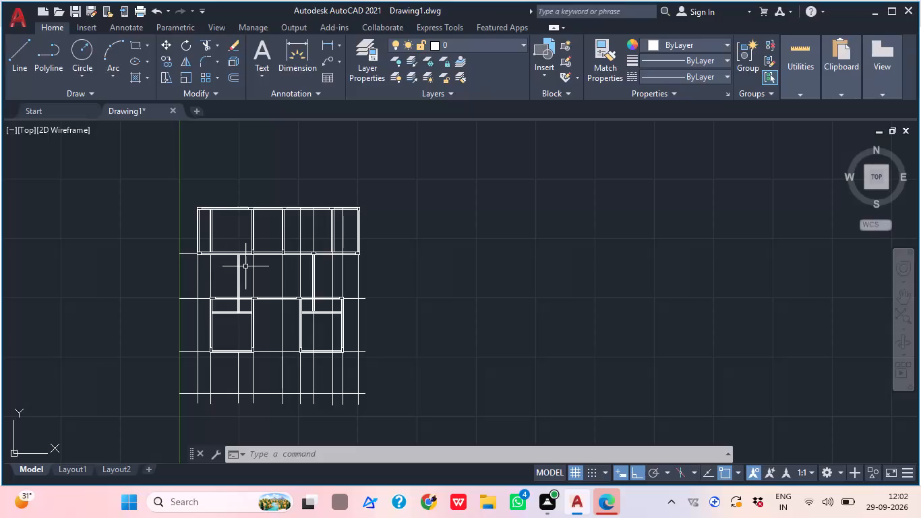
# Examine the partitions between the upper and lower blocks and the centrelines below the lower blocks for remaining work.
pyautogui.moveTo(245, 266); pyautogui.dragTo(208, 260, button='middle')
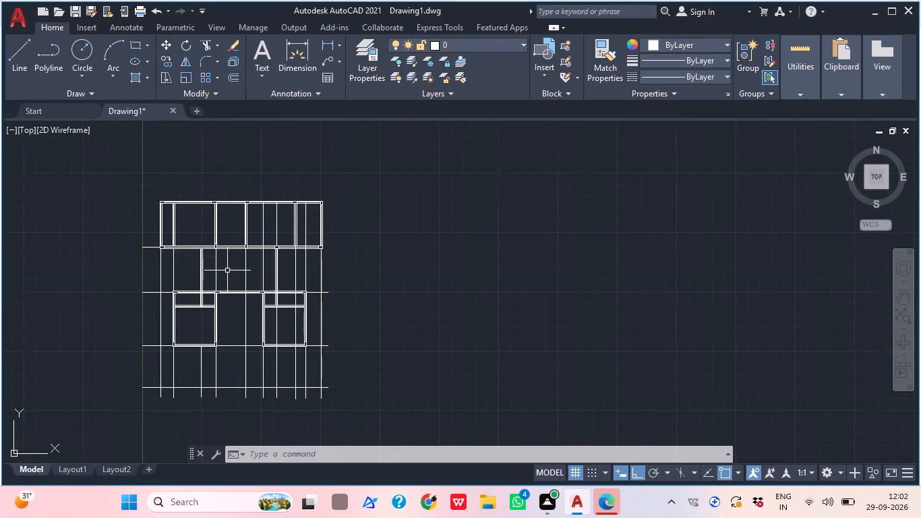
pyautogui.scroll(1, 227, 270)
pyautogui.middleClick(227, 269)
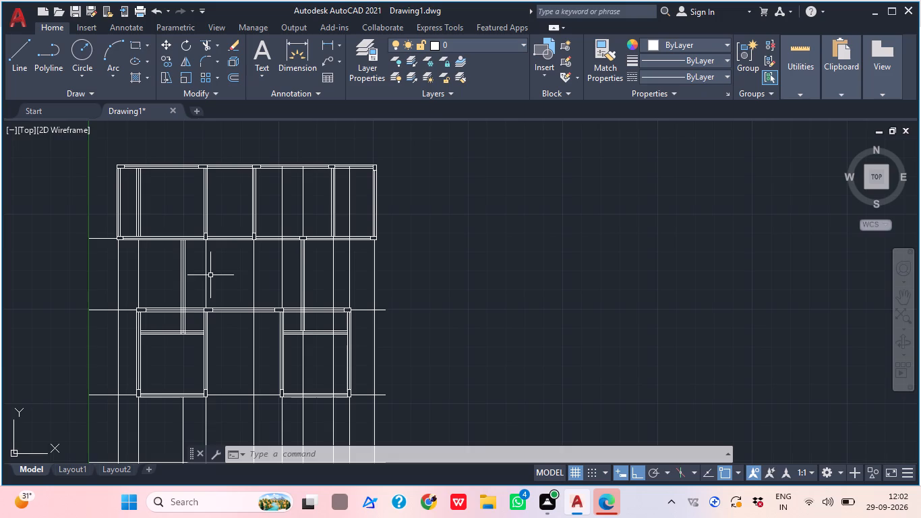
pyautogui.moveTo(217, 272); pyautogui.dragTo(196, 257, button='middle')
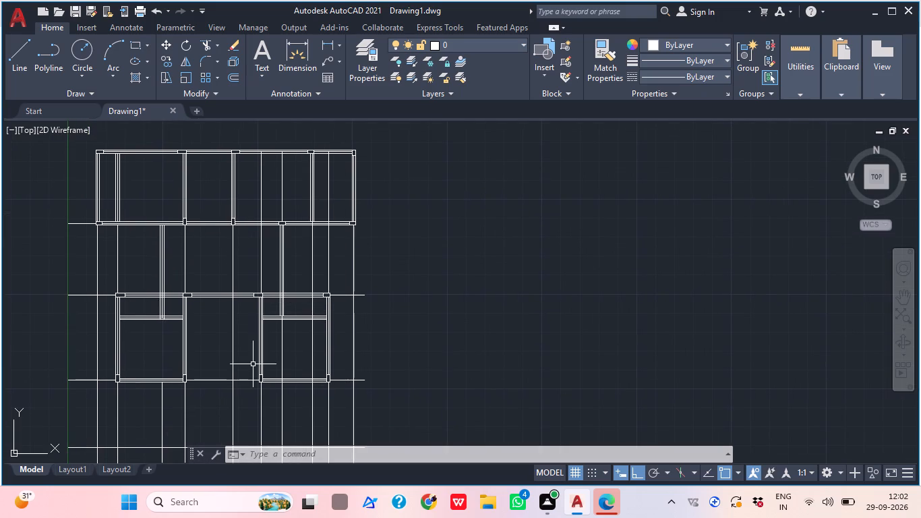
pyautogui.moveTo(253, 364); pyautogui.dragTo(258, 297, button='middle')
pyautogui.scroll(2, 209, 310)
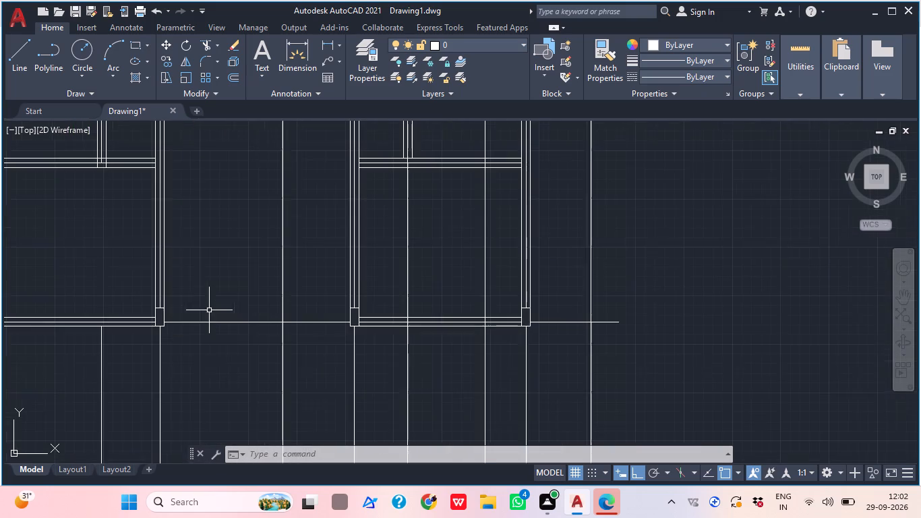
pyautogui.middleClick(229, 347)
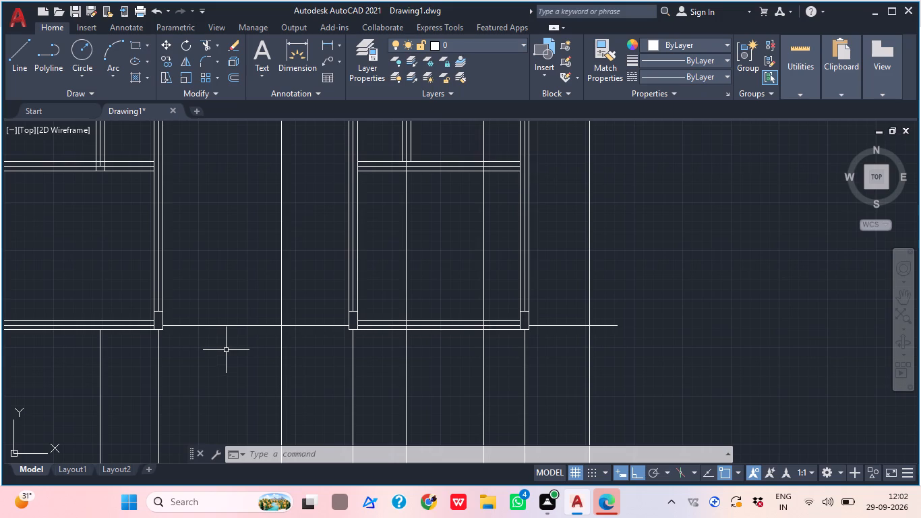
pyautogui.scroll(-1, 330, 261)
pyautogui.moveTo(386, 291); pyautogui.dragTo(353, 343, button='middle')
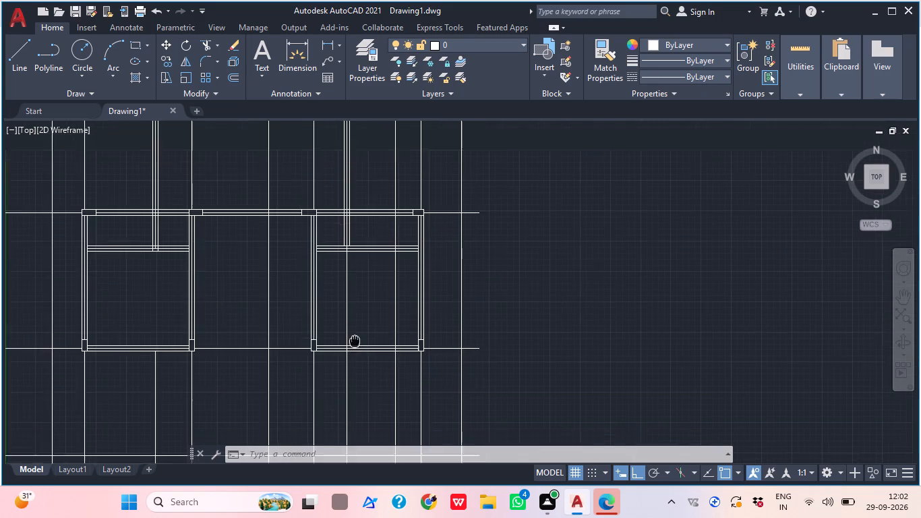
pyautogui.moveTo(353, 343); pyautogui.dragTo(349, 348, button='middle')
pyautogui.moveTo(353, 177); pyautogui.dragTo(353, 244, button='middle')
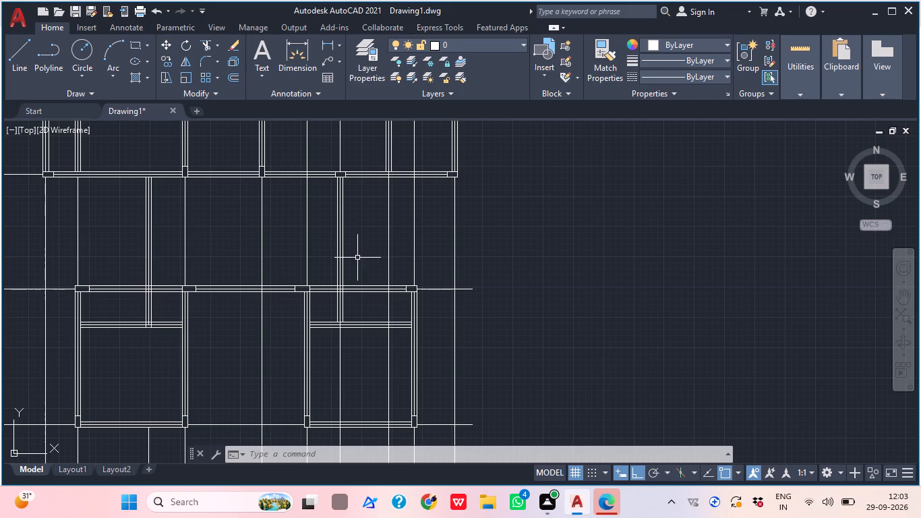
pyautogui.middleClick(365, 253)
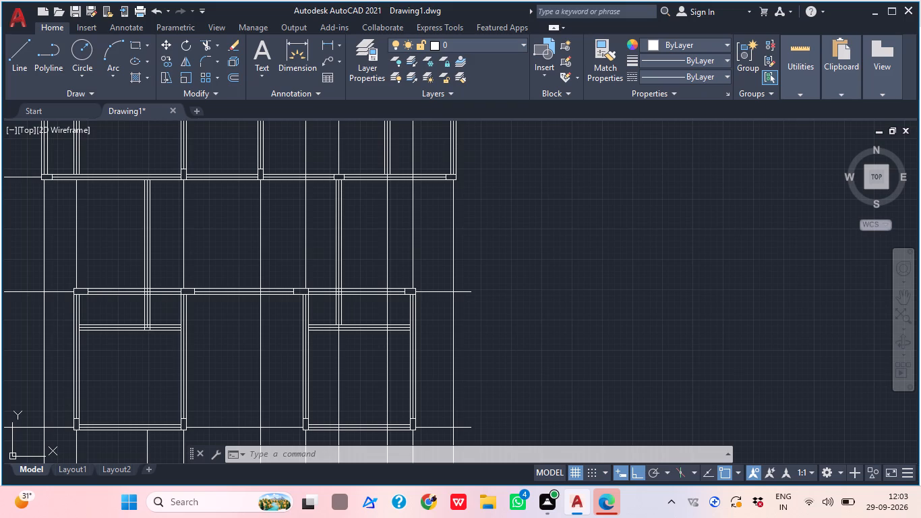
pyautogui.moveTo(383, 279); pyautogui.dragTo(373, 283, button='middle')
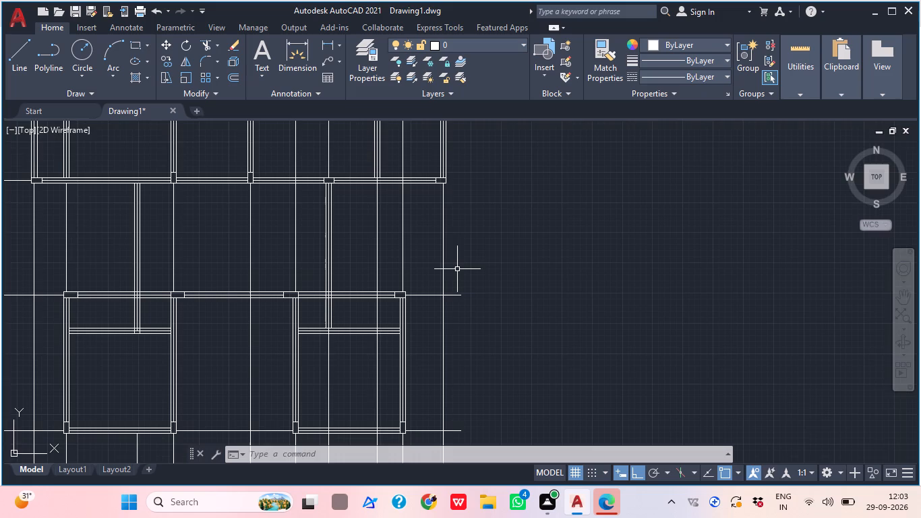
pyautogui.moveTo(454, 270); pyautogui.dragTo(446, 277, button='middle')
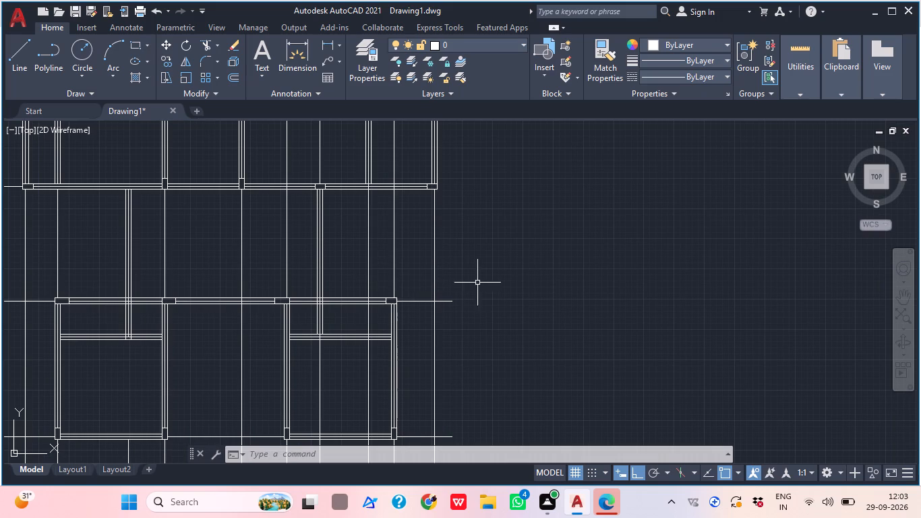
pyautogui.moveTo(487, 280); pyautogui.dragTo(446, 301, button='middle')
pyautogui.scroll(-2, 442, 278)
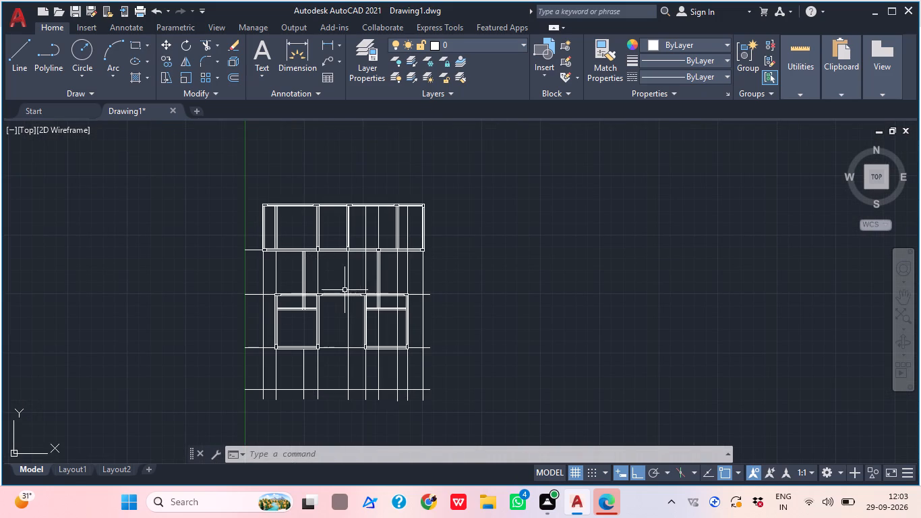
pyautogui.moveTo(318, 289); pyautogui.dragTo(291, 272, button='middle')
pyautogui.scroll(2, 314, 267)
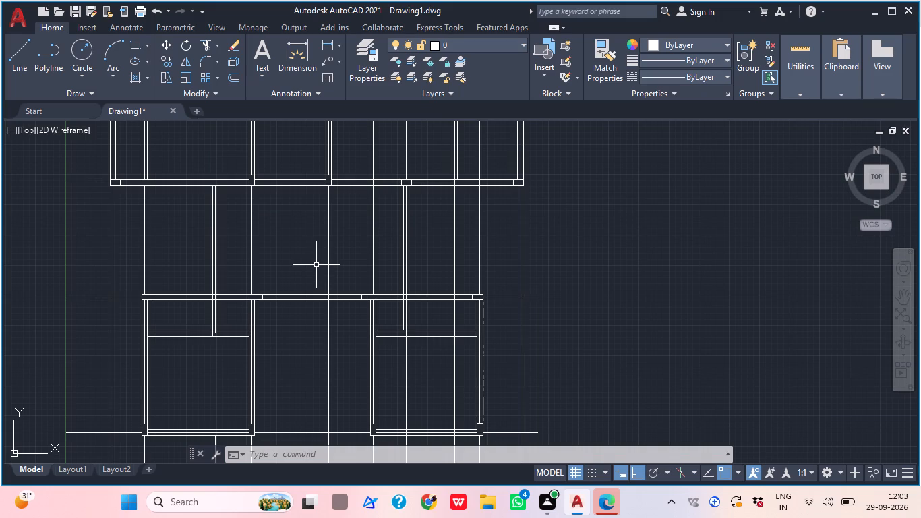
pyautogui.scroll(-1, 404, 248)
pyautogui.middleClick(404, 248)
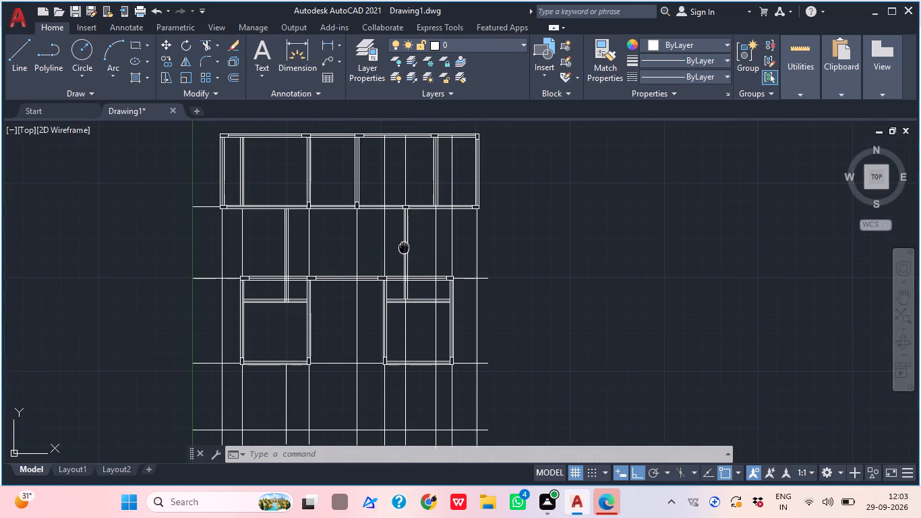
pyautogui.moveTo(501, 298); pyautogui.dragTo(467, 295, button='middle')
pyautogui.scroll(-2, 490, 326)
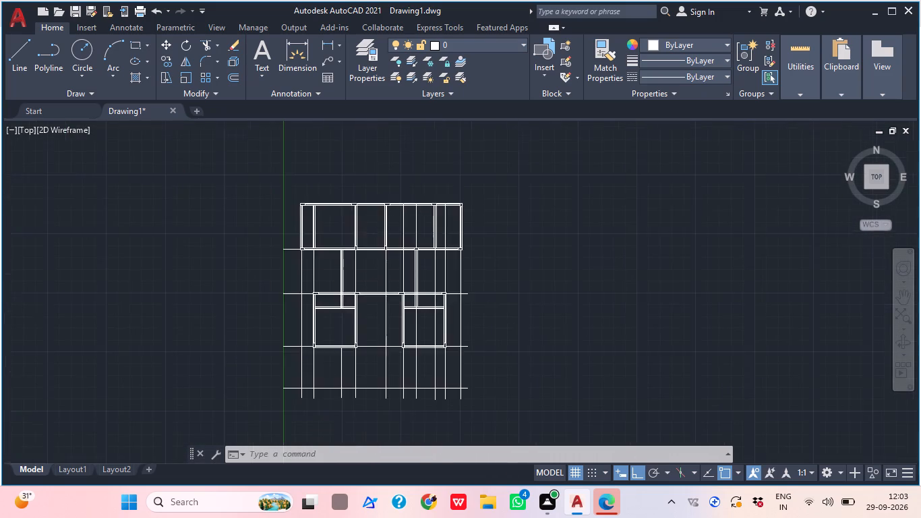
pyautogui.moveTo(490, 326); pyautogui.dragTo(439, 309, button='middle')
pyautogui.scroll(3, 349, 305)
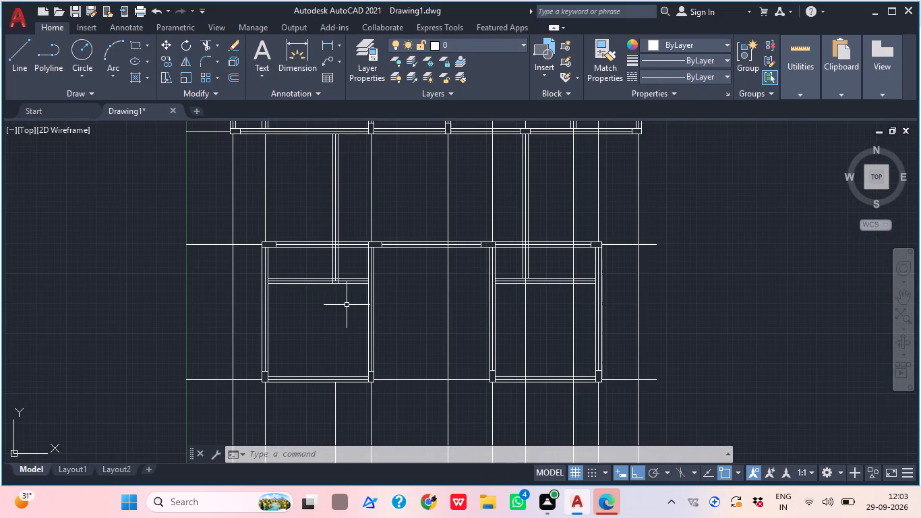
pyautogui.moveTo(413, 328); pyautogui.dragTo(349, 277, button='middle')
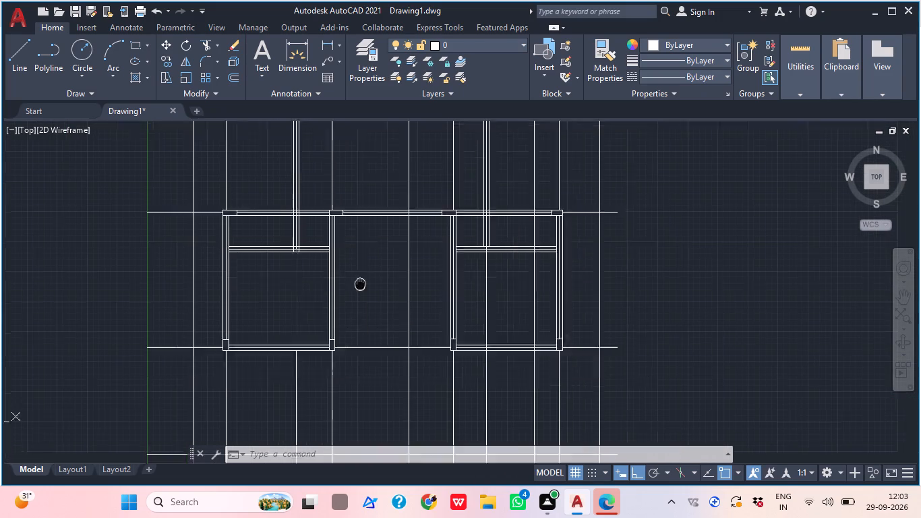
pyautogui.moveTo(349, 277); pyautogui.dragTo(319, 253, button='middle')
pyautogui.moveTo(297, 384); pyautogui.dragTo(304, 376, button='middle')
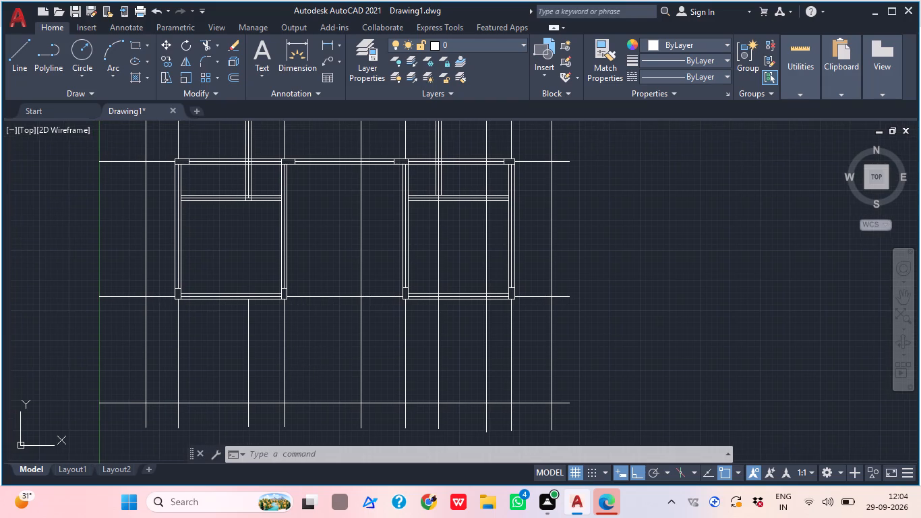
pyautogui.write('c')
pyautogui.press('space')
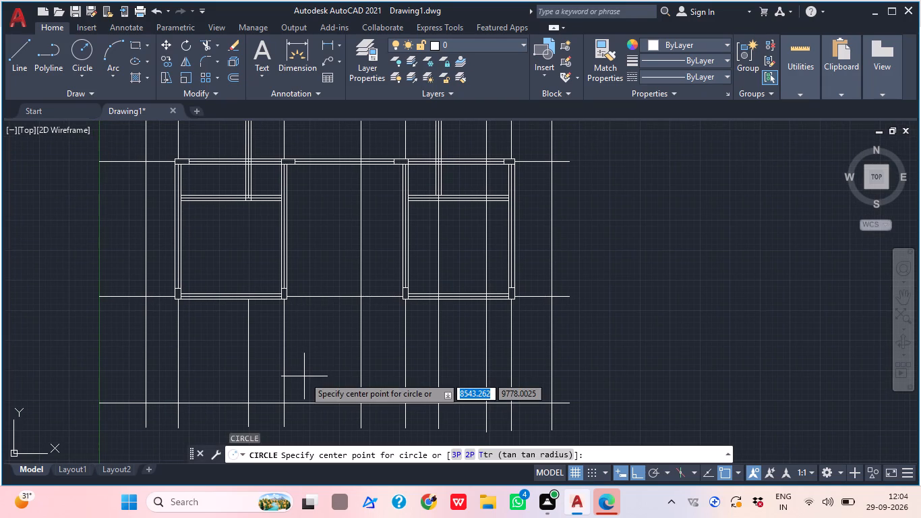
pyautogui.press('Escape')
# Erase the leftover partition centreline running down from the middle of the lower-left block's bottom wall.
pyautogui.click(256, 362)
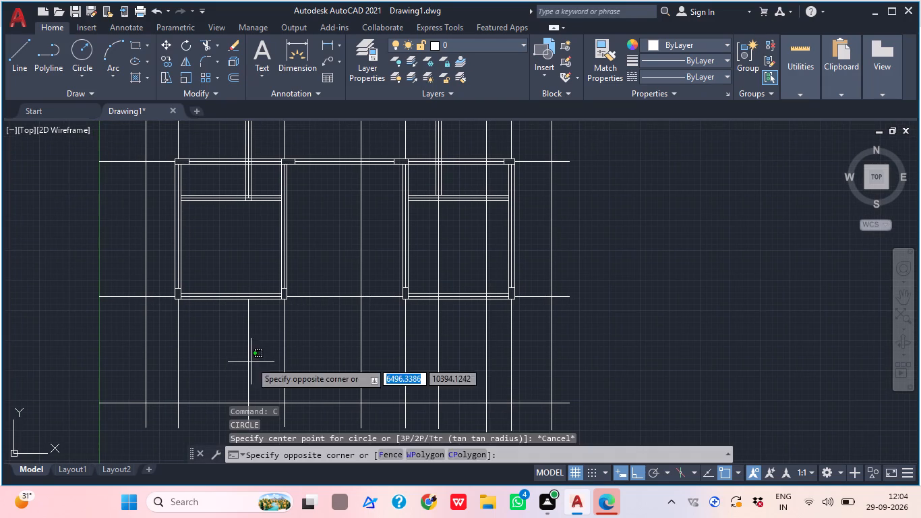
pyautogui.click(237, 358)
pyautogui.press('Delete')
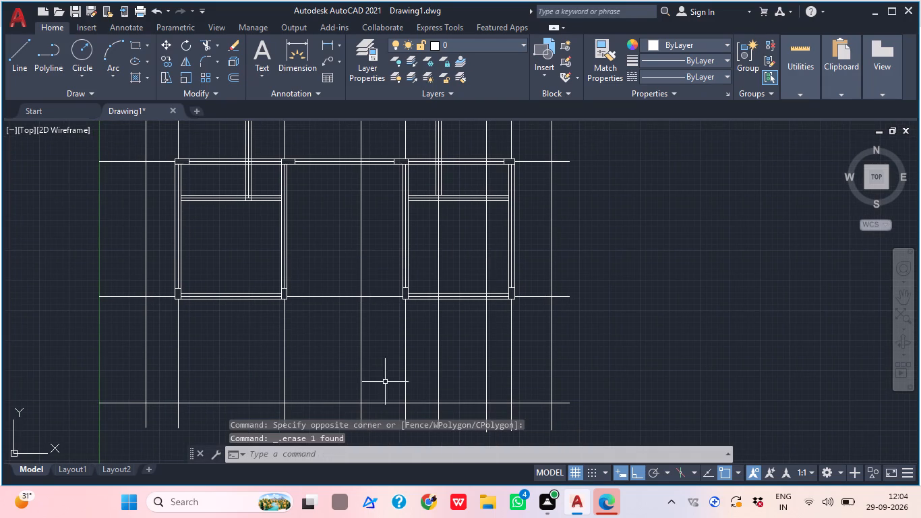
# Draw a circle of about 224 radius where the lowest horizontal centreline crosses the centreline of the lower-left block's right wall.
pyautogui.press('c')
pyautogui.press('Return')
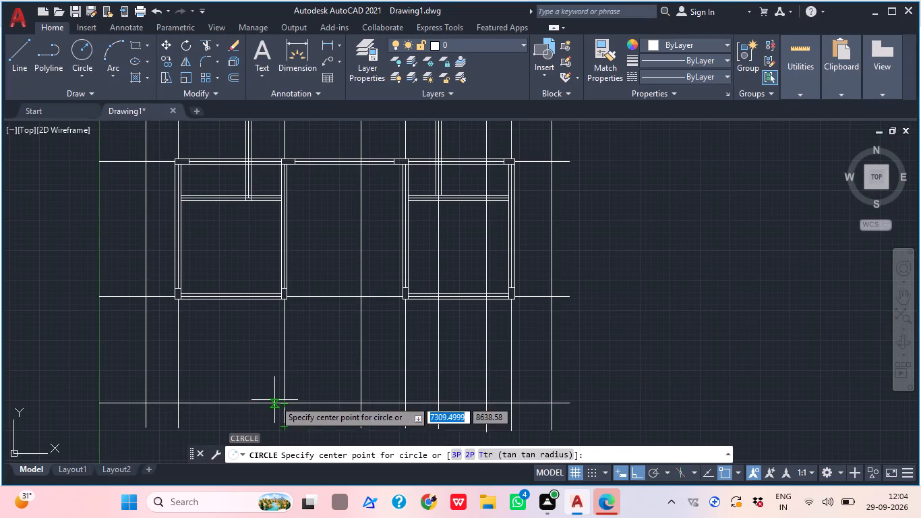
pyautogui.moveTo(279, 405); pyautogui.dragTo(285, 335, button='middle')
pyautogui.scroll(2, 288, 329)
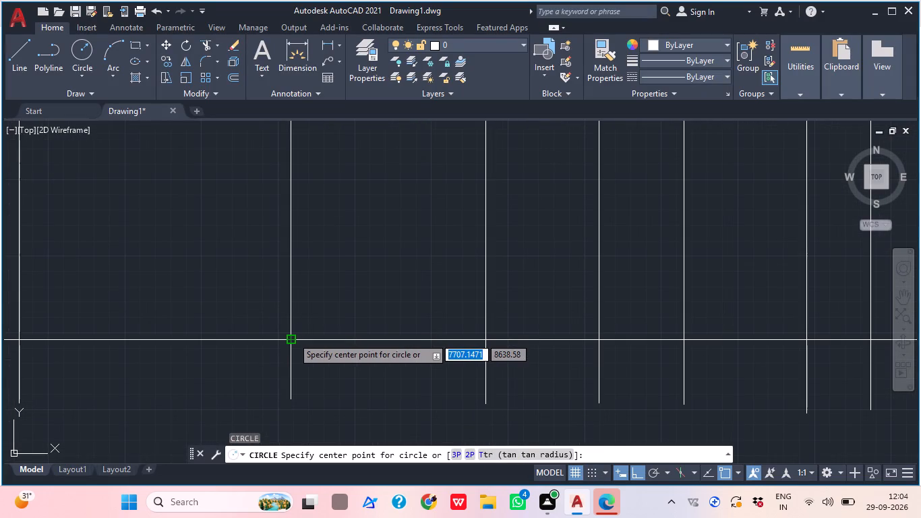
pyautogui.click(293, 337)
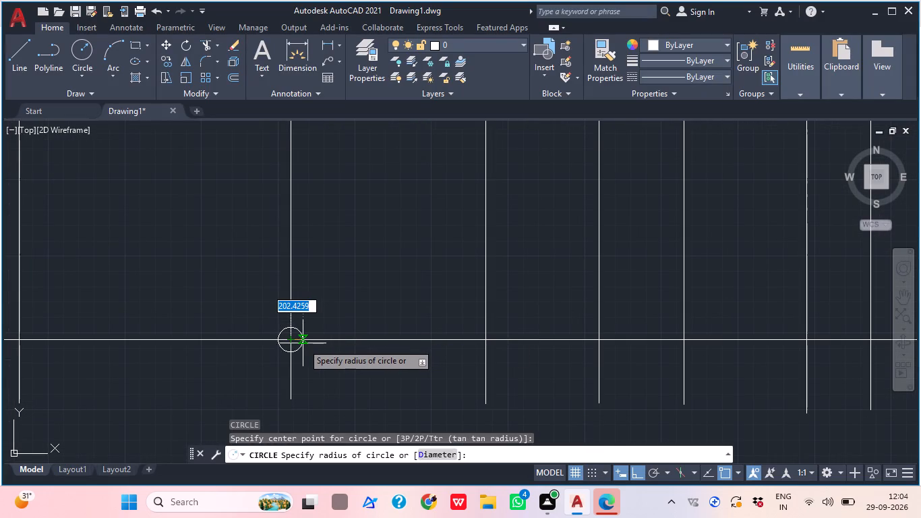
pyautogui.click(304, 343)
# Draw a similar-sized circle where the lowest horizontal centreline crosses the centreline of the lower-right block's left wall.
pyautogui.scroll(-3, 304, 343)
pyautogui.moveTo(403, 335); pyautogui.dragTo(336, 343, button='middle')
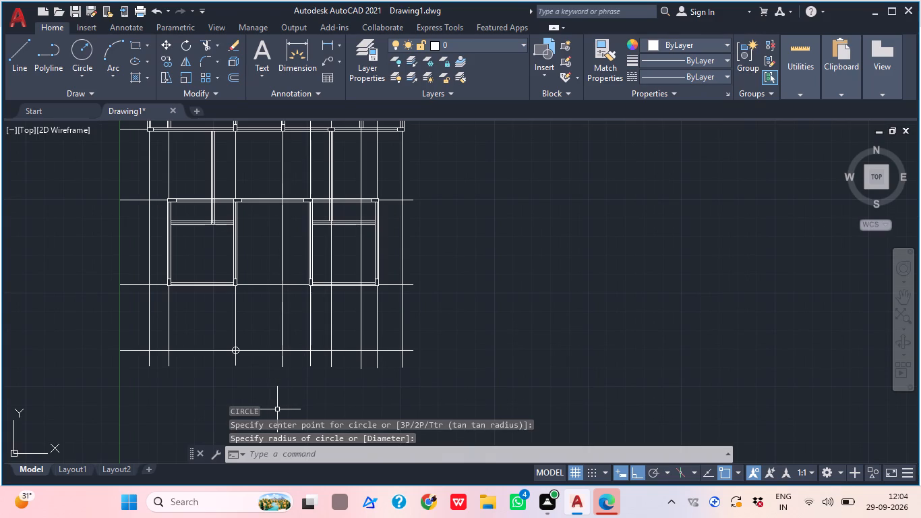
pyautogui.press('c')
pyautogui.press('space')
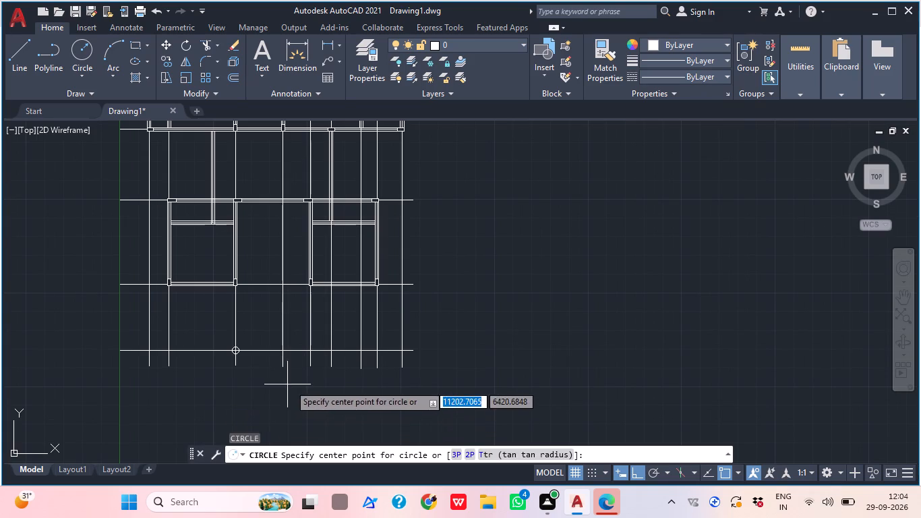
pyautogui.scroll(1, 295, 381)
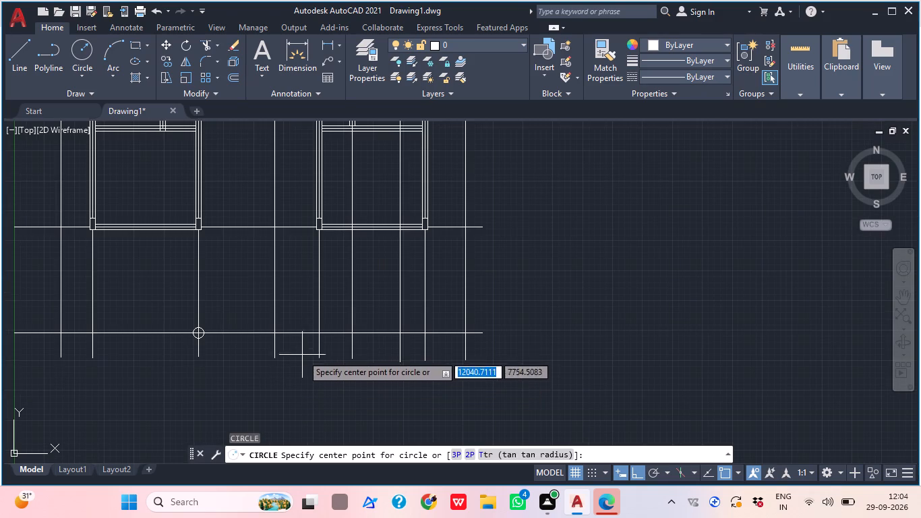
pyautogui.scroll(4, 320, 333)
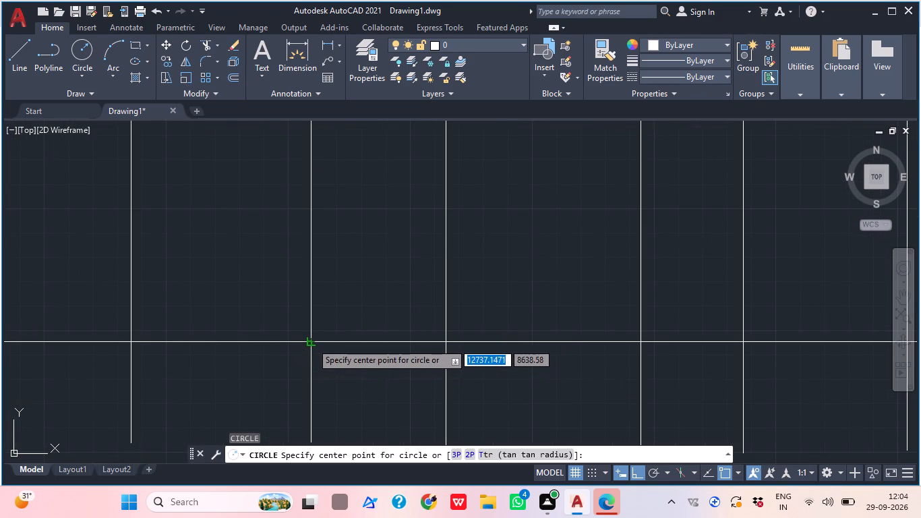
pyautogui.click(311, 341)
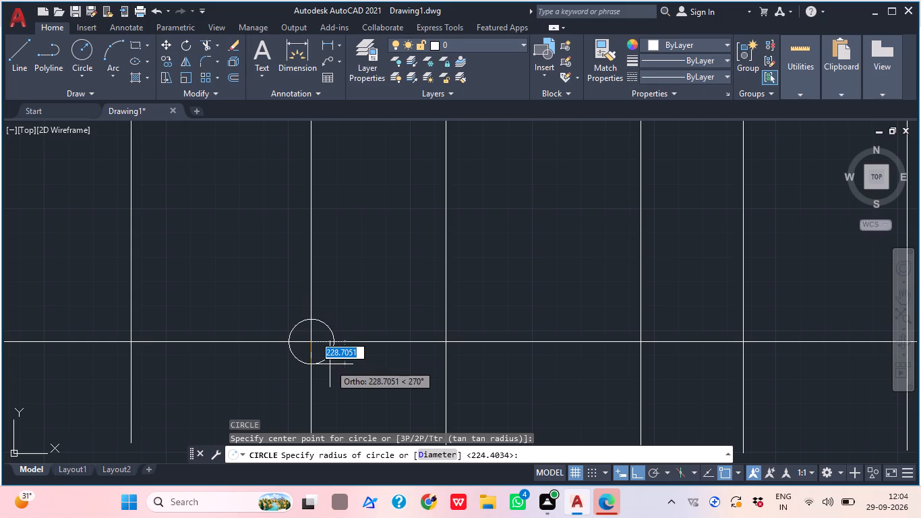
pyautogui.click(325, 363)
# Trim the horizontal and vertical centrelines inside the circle below the lower-left block's right wall.
pyautogui.scroll(-2, 334, 355)
pyautogui.moveTo(348, 363); pyautogui.dragTo(369, 368, button='middle')
pyautogui.press('t')
pyautogui.press('r')
pyautogui.press('space')
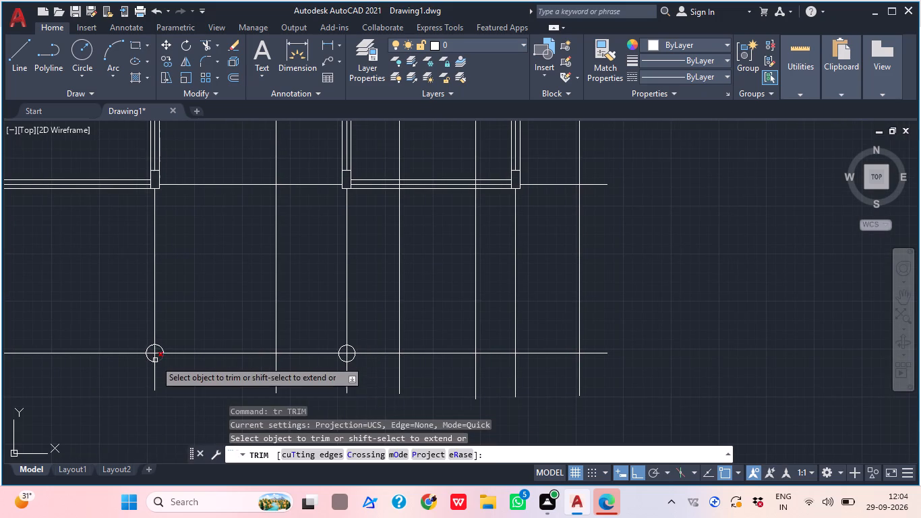
pyautogui.scroll(2, 155, 360)
pyautogui.click(155, 358)
pyautogui.click(149, 339)
pyautogui.click(150, 339)
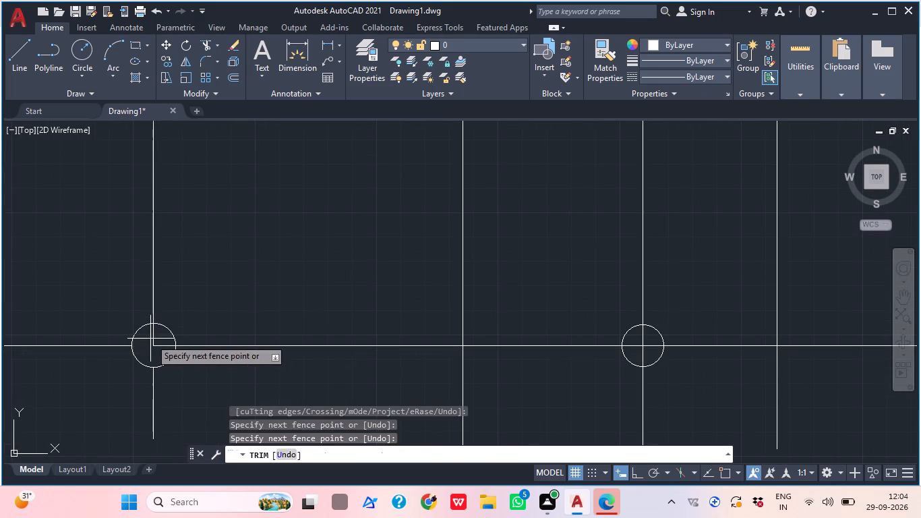
pyautogui.click(158, 347)
# Trim the horizontal and vertical centrelines inside the circle below the lower-right block's left wall.
pyautogui.scroll(2, 640, 351)
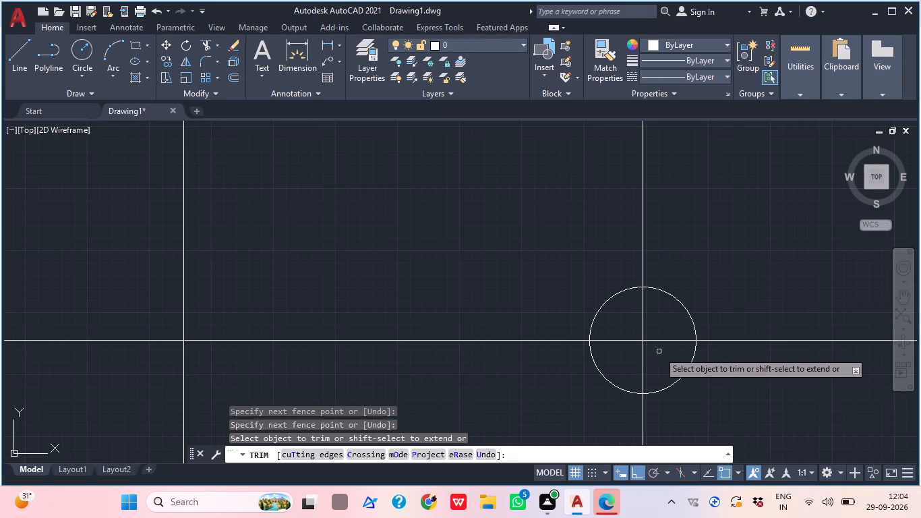
pyautogui.click(658, 353)
pyautogui.click(622, 337)
pyautogui.click(659, 345)
pyautogui.click(632, 330)
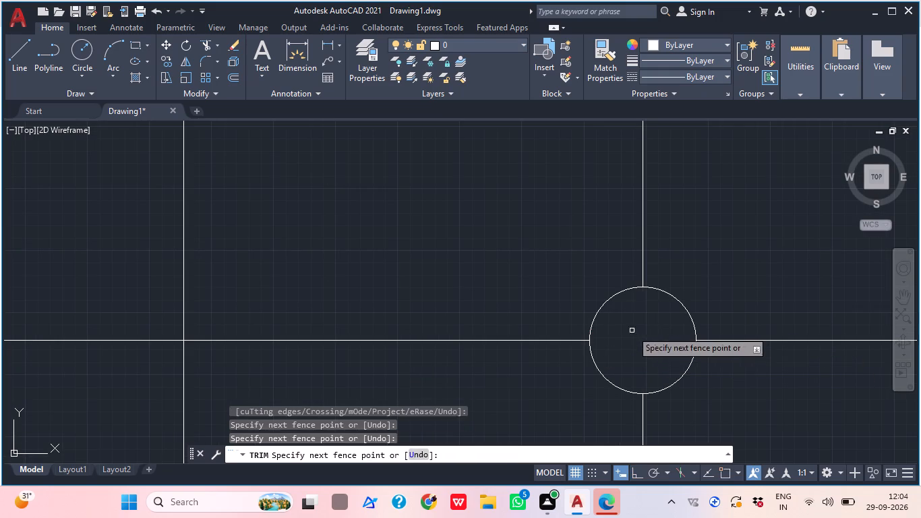
pyautogui.scroll(-1, 625, 352)
pyautogui.moveTo(616, 366); pyautogui.dragTo(461, 400, button='middle')
pyautogui.scroll(-1, 461, 400)
pyautogui.press('Escape')
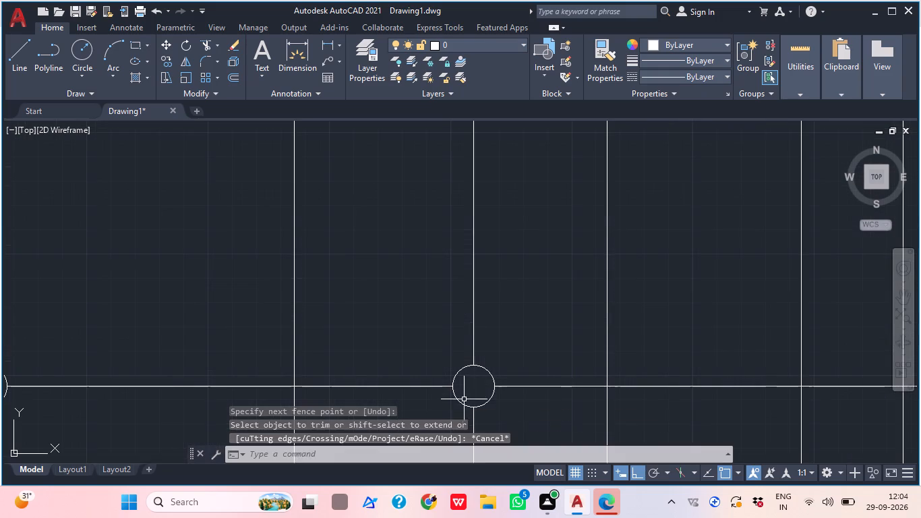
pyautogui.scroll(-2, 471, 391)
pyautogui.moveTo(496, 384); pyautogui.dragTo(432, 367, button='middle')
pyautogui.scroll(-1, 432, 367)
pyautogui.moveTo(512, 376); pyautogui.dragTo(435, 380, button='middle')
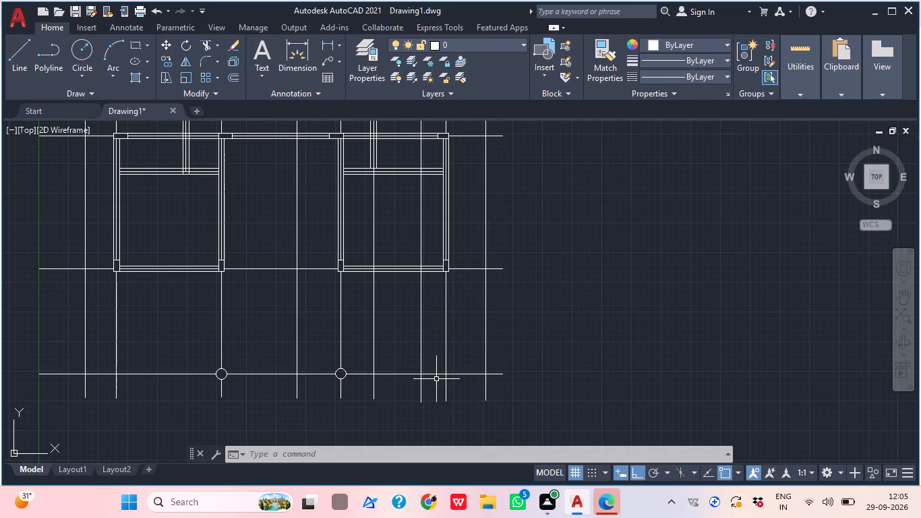
# Draw a line about 4500 leftward from the upper block's top-left column, continuing down about 21000 past the lowest horizontal centreline.
pyautogui.scroll(-1, 386, 365)
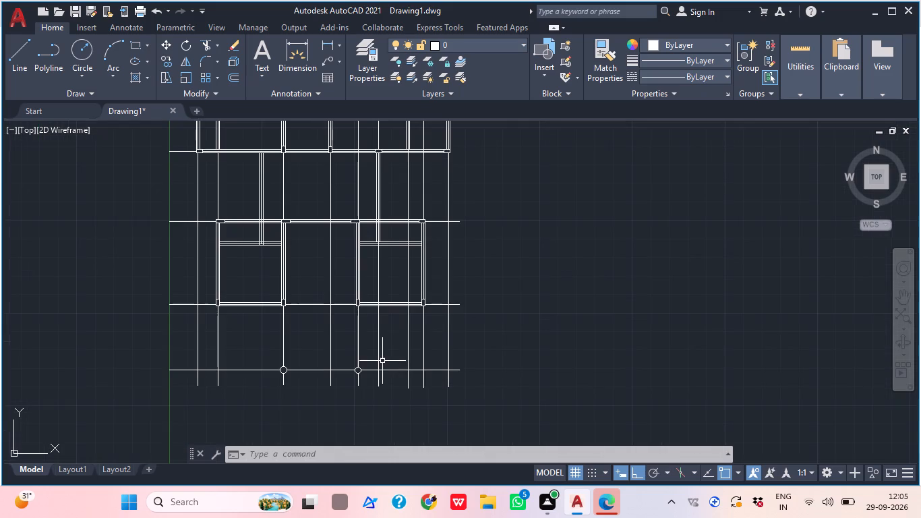
pyautogui.moveTo(337, 287); pyautogui.dragTo(339, 320, button='middle')
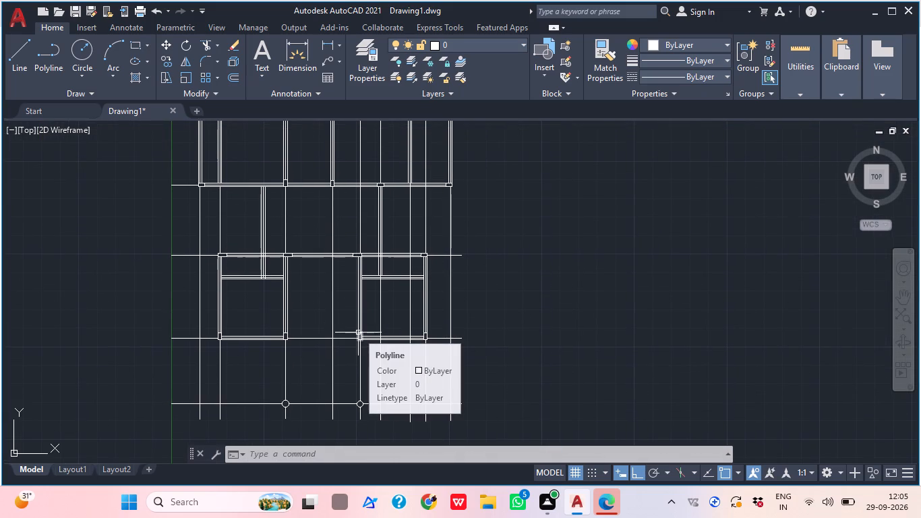
pyautogui.moveTo(294, 318); pyautogui.dragTo(372, 432, button='middle')
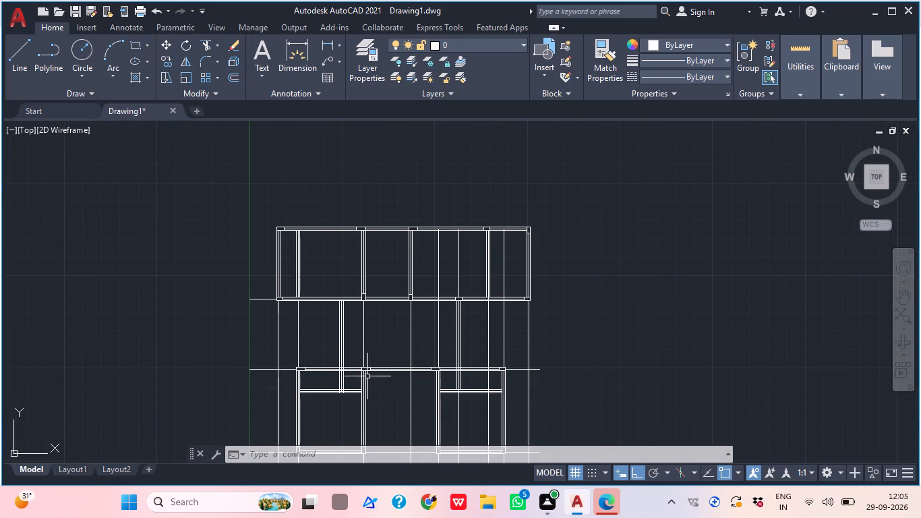
pyautogui.scroll(1, 295, 301)
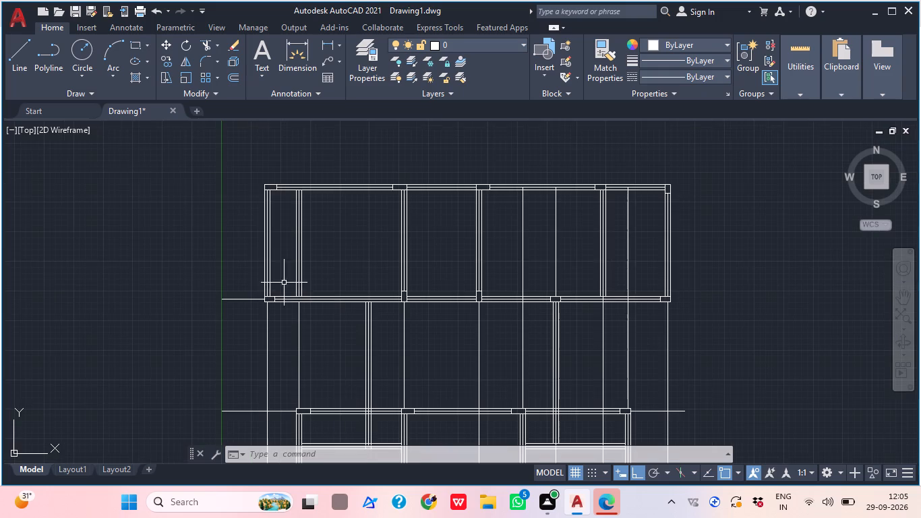
pyautogui.write('l')
pyautogui.press('space')
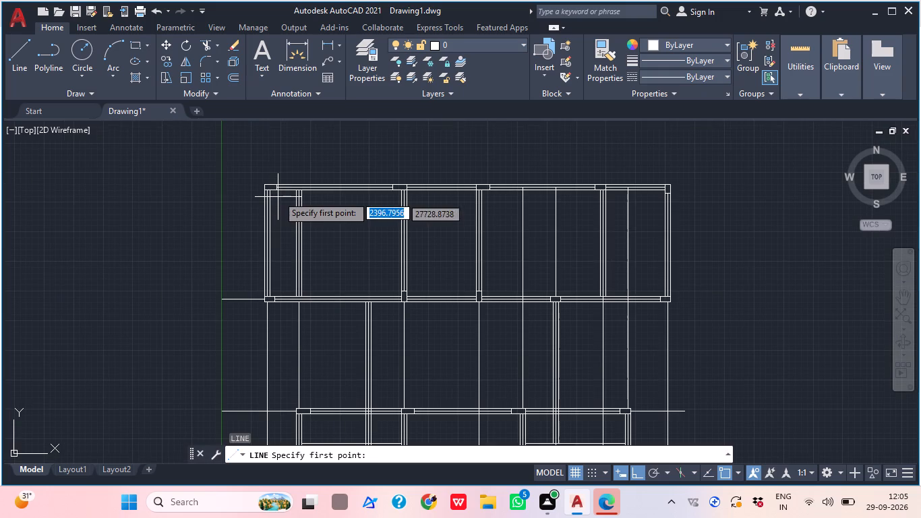
pyautogui.scroll(3, 278, 194)
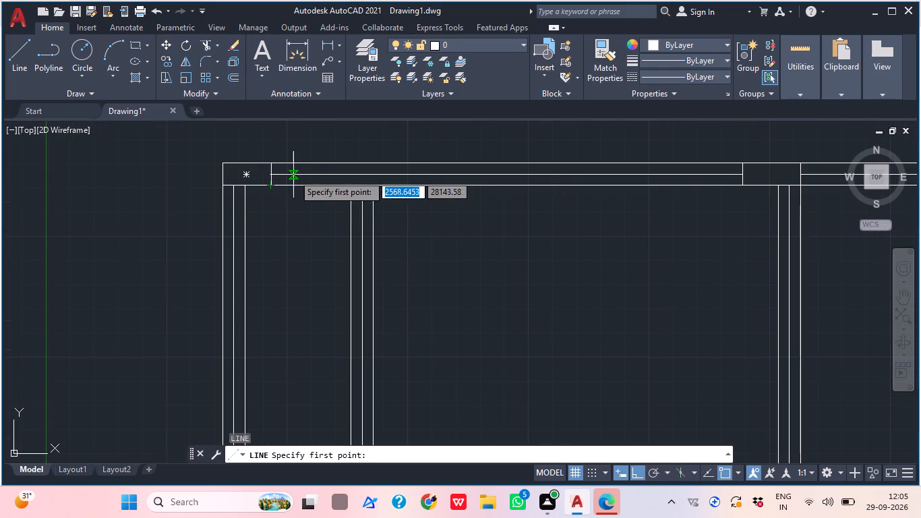
pyautogui.click(273, 176)
pyautogui.scroll(-3, 273, 176)
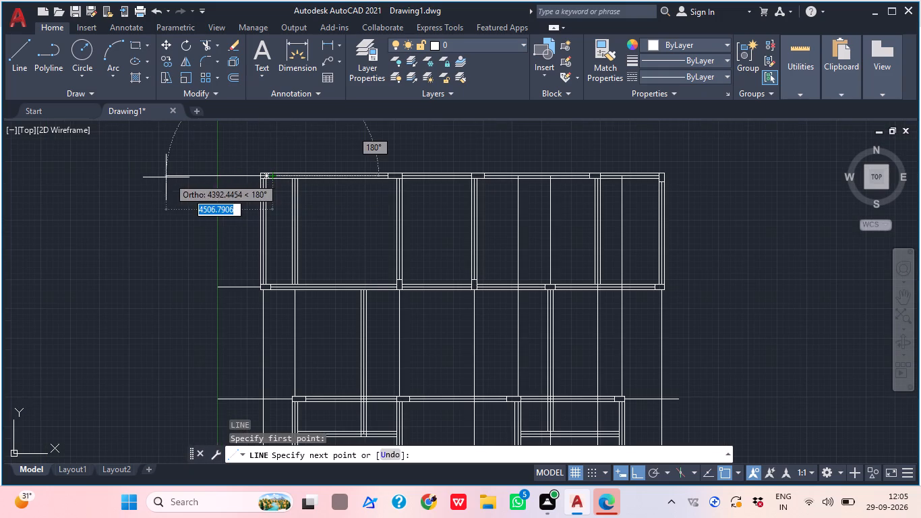
pyautogui.click(166, 177)
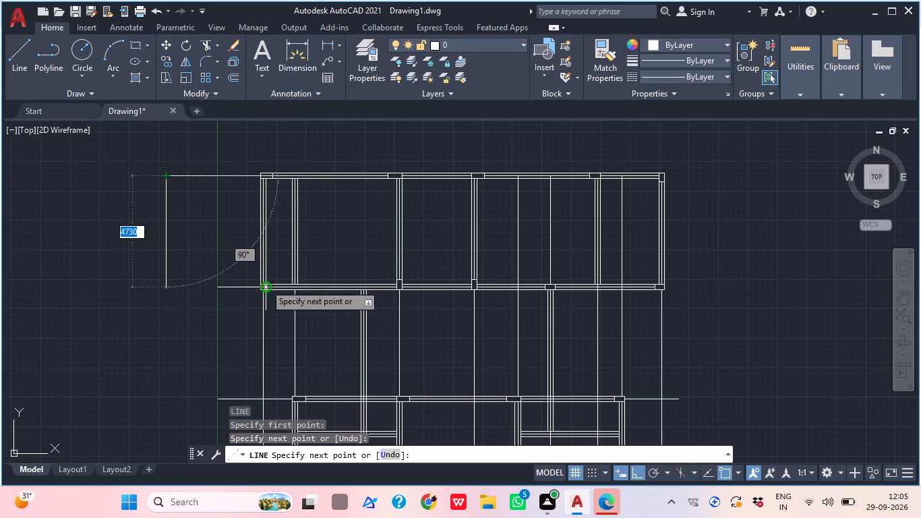
pyautogui.scroll(-2, 135, 295)
pyautogui.scroll(1, 138, 289)
pyautogui.moveTo(151, 403); pyautogui.dragTo(153, 211, button='middle')
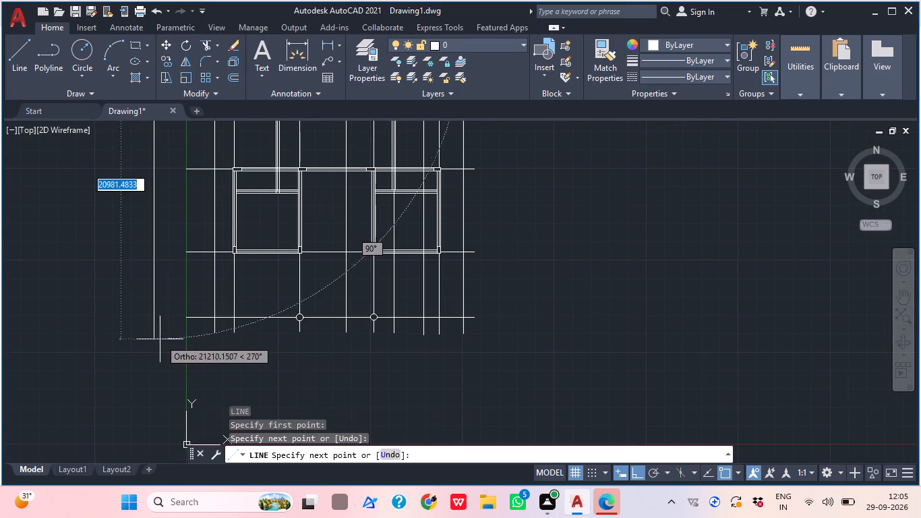
pyautogui.click(152, 335)
pyautogui.moveTo(216, 291); pyautogui.dragTo(214, 395, button='middle')
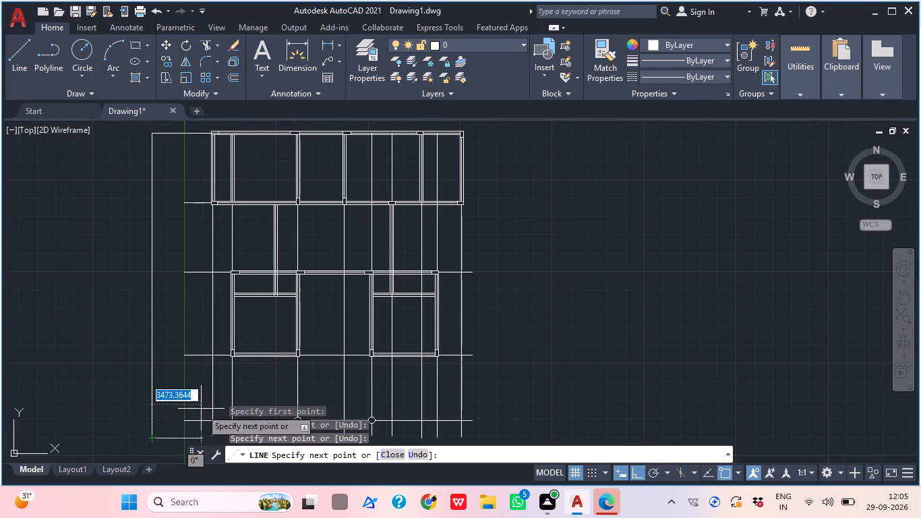
pyautogui.press('Escape')
# Extend the four horizontal centrelines below the top wall leftward to the new vertical line outside the plan.
pyautogui.press('e')
pyautogui.press('x')
pyautogui.press('space')
pyautogui.click(196, 422)
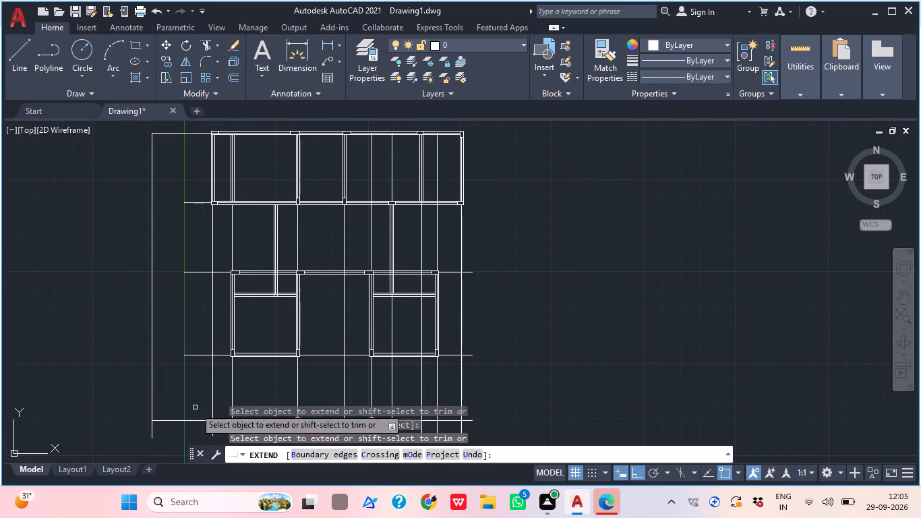
pyautogui.click(200, 362)
pyautogui.click(194, 351)
pyautogui.click(200, 279)
pyautogui.click(192, 265)
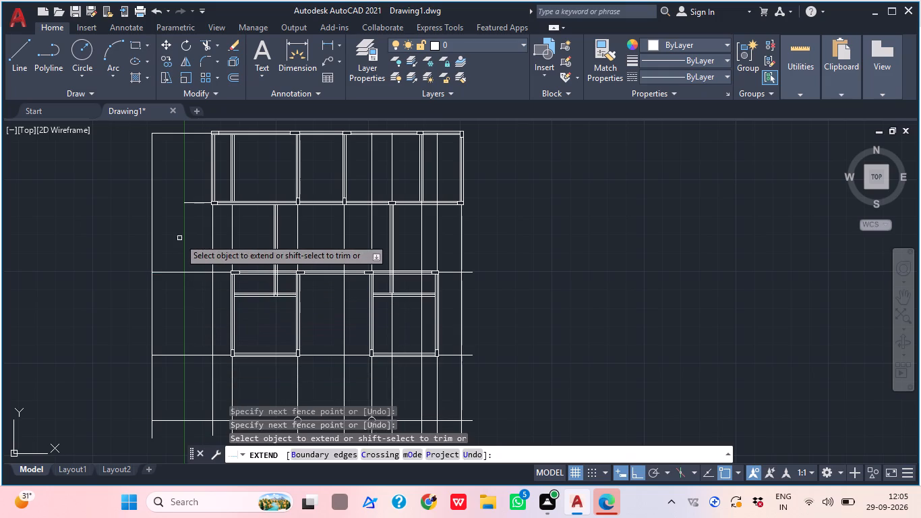
pyautogui.click(191, 212)
pyautogui.click(169, 188)
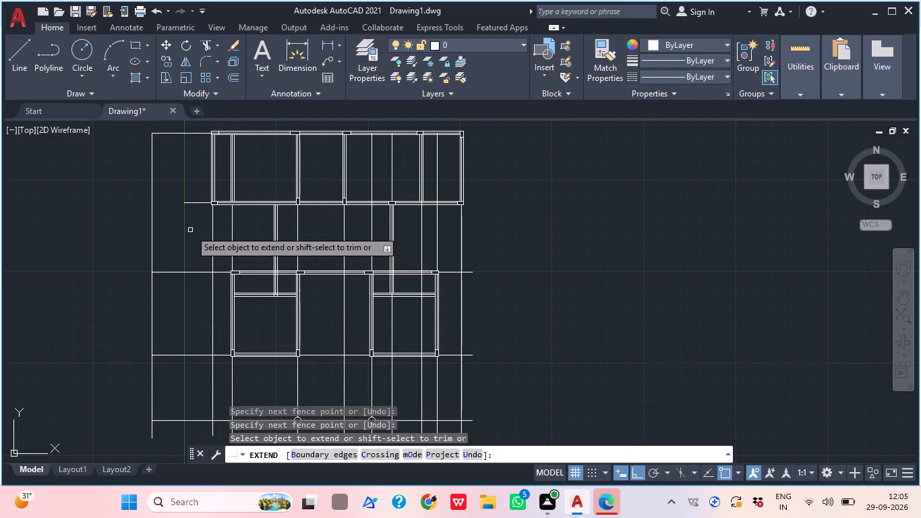
pyautogui.click(195, 198)
pyautogui.click(194, 223)
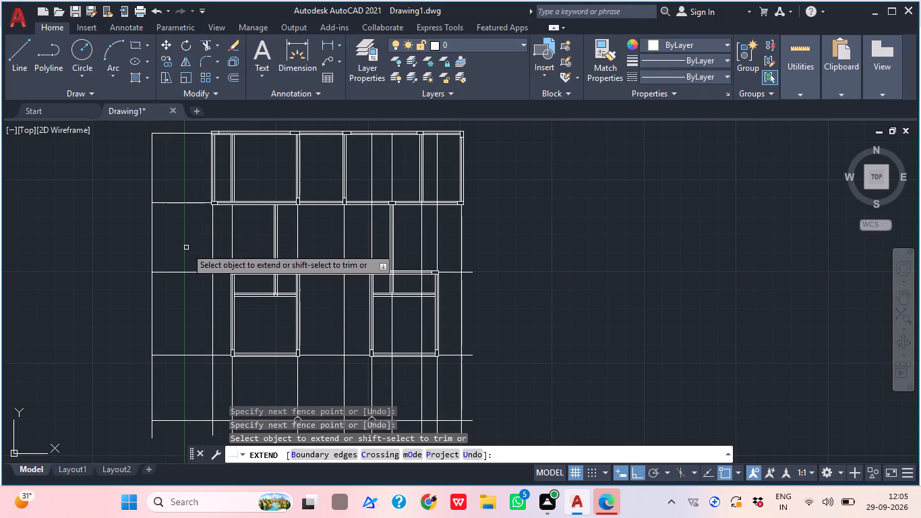
pyautogui.press('Escape')
pyautogui.click(129, 261)
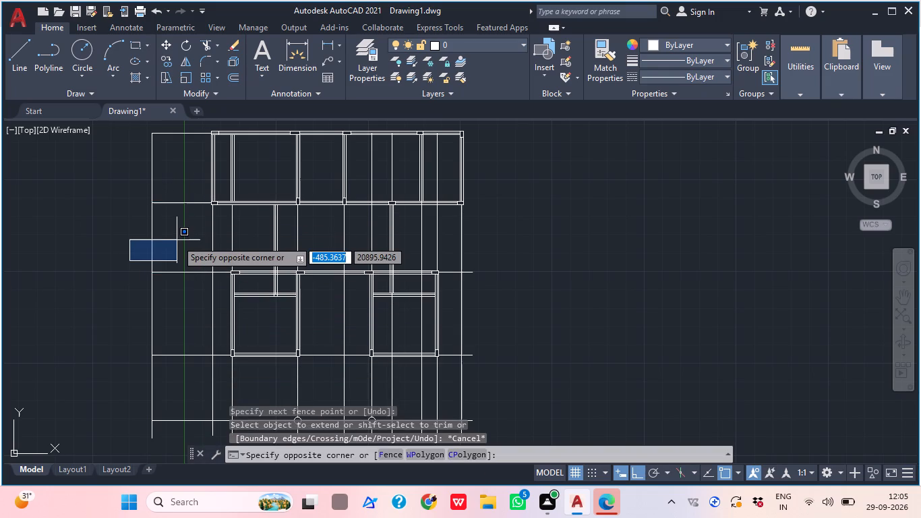
pyautogui.press('Escape')
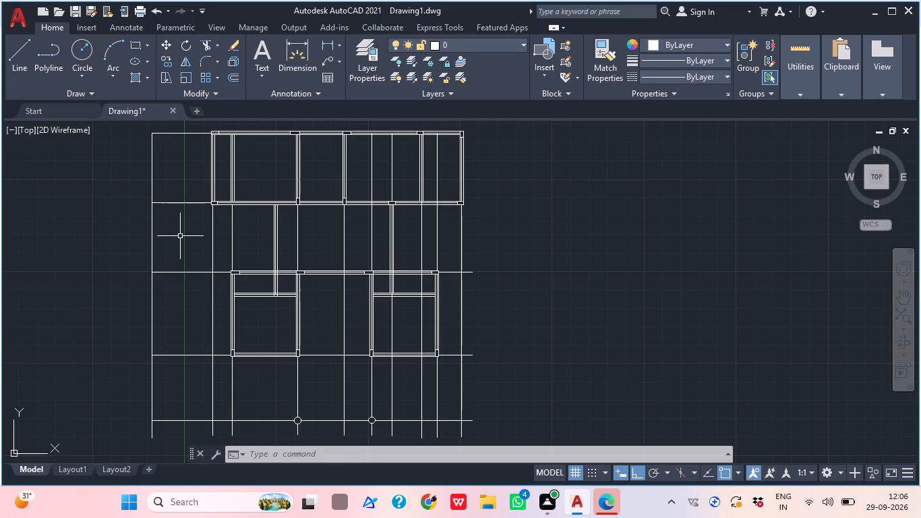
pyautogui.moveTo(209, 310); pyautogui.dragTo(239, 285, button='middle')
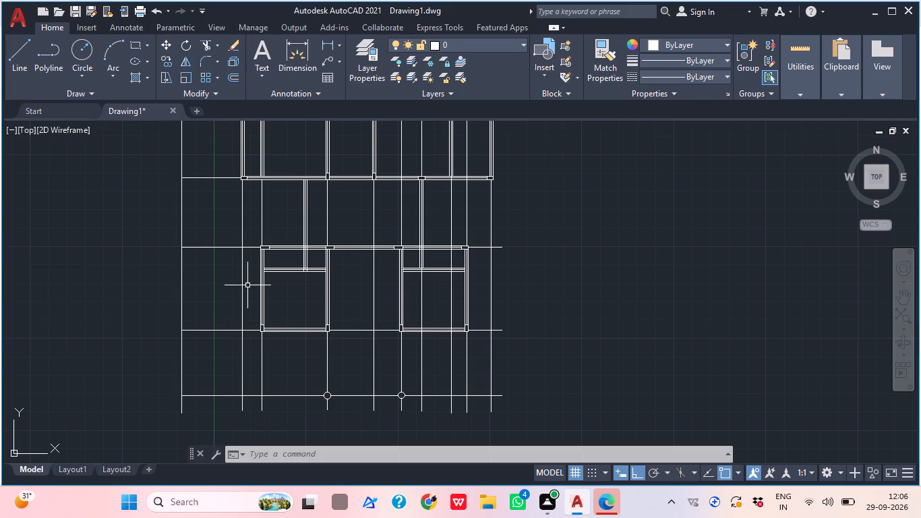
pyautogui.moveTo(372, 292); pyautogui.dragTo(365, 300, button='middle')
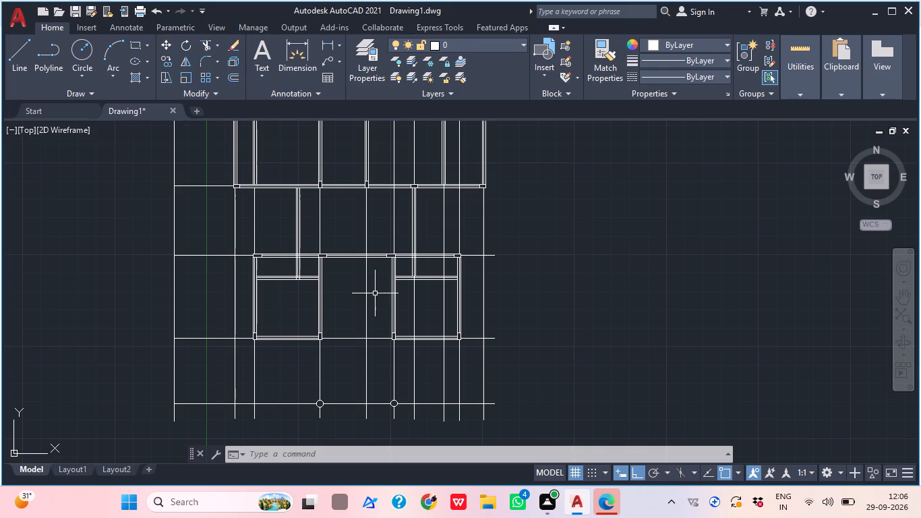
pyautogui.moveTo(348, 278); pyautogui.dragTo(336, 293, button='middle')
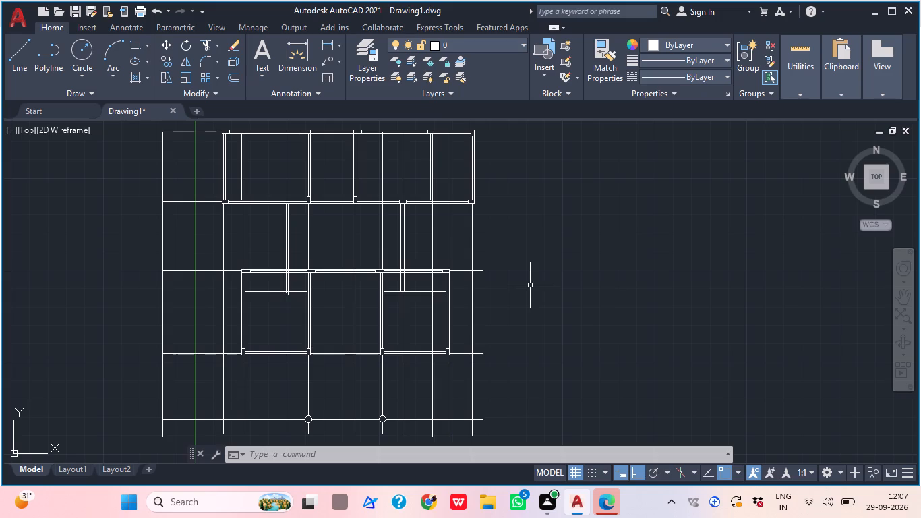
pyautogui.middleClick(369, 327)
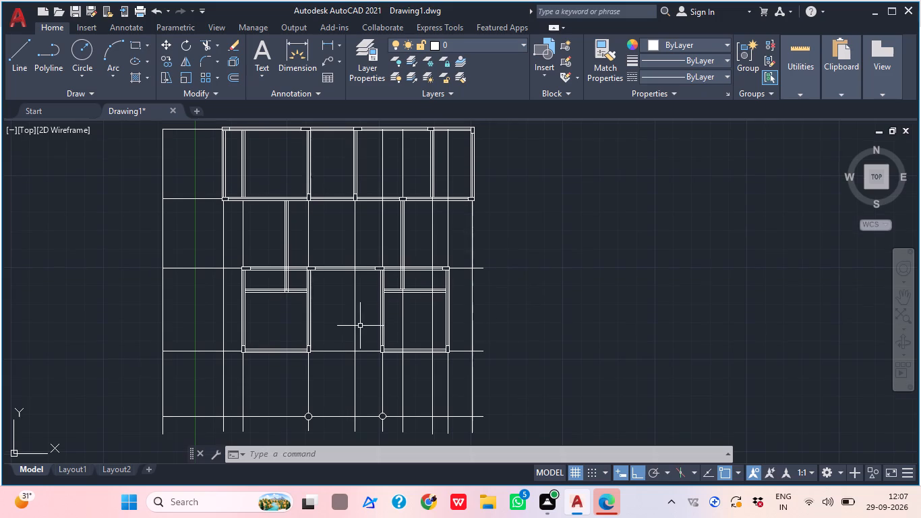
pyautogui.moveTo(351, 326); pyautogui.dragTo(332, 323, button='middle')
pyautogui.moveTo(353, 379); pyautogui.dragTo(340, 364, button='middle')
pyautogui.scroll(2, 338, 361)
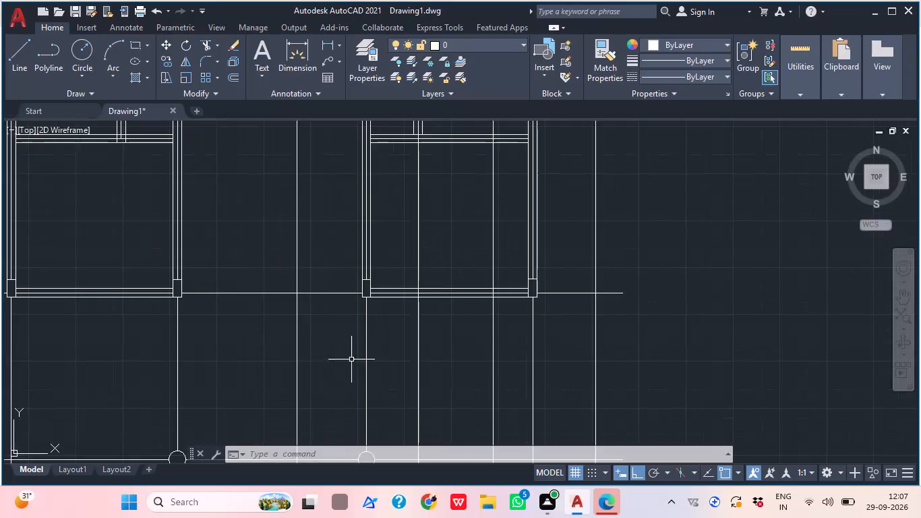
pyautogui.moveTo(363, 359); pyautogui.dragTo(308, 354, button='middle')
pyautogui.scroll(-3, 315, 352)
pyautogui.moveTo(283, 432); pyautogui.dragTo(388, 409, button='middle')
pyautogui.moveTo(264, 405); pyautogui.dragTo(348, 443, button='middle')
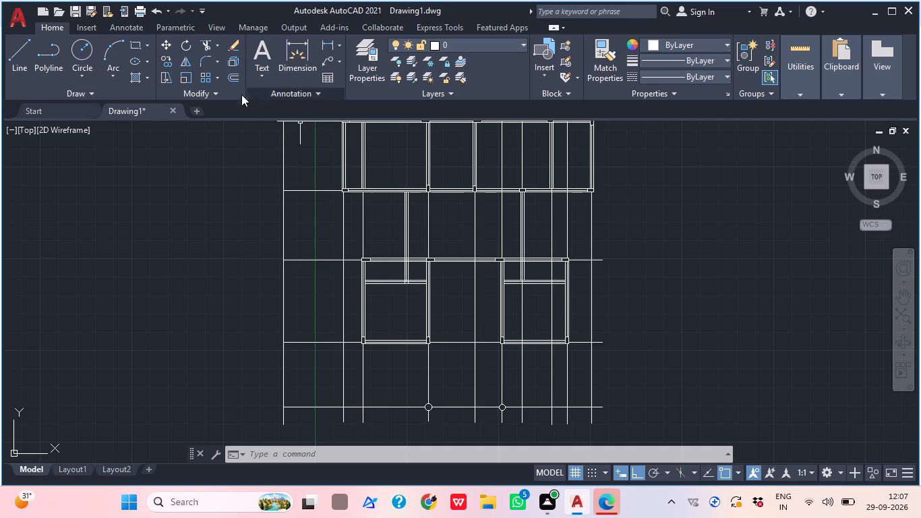
# Add a vertical linear dimension outside the upper block's left wall, from its outer top corner to the bottom wall's centreline.
pyautogui.click(329, 38)
pyautogui.scroll(2, 329, 119)
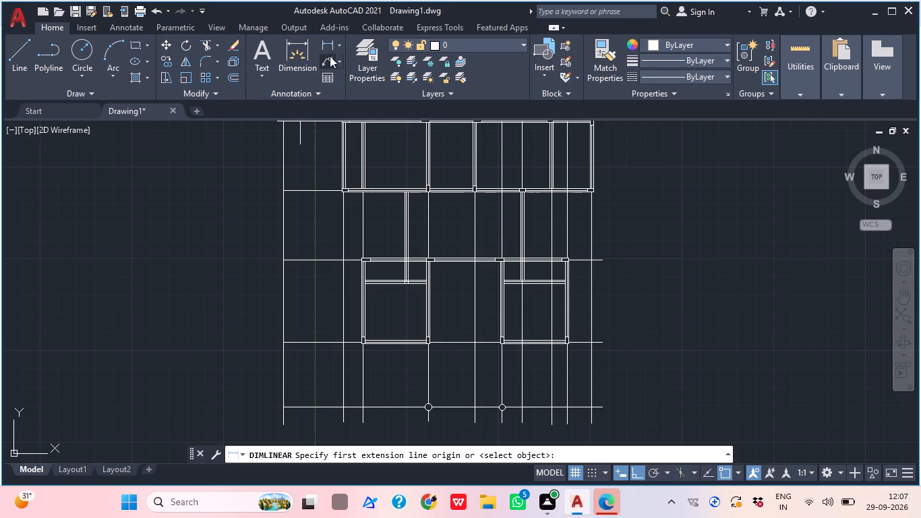
pyautogui.click(322, 45)
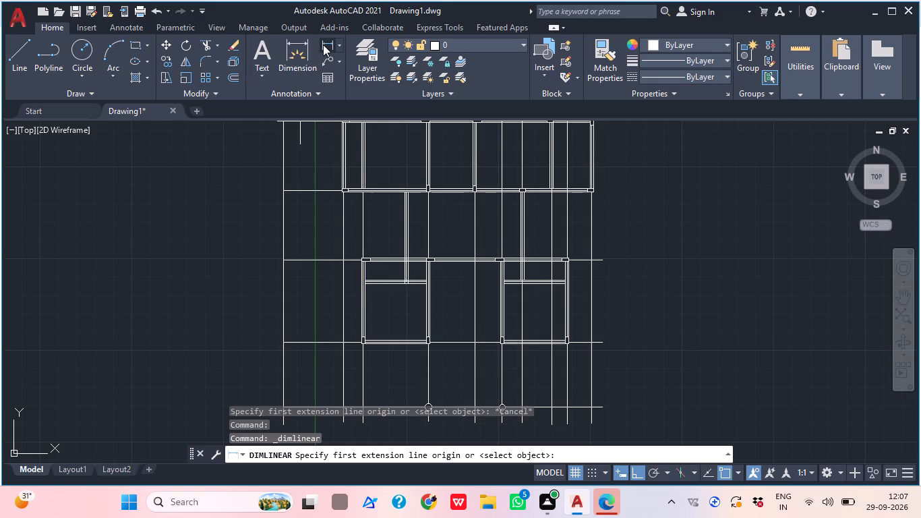
pyautogui.scroll(1, 341, 123)
pyautogui.moveTo(337, 138); pyautogui.dragTo(335, 197, button='middle')
pyautogui.scroll(2, 335, 178)
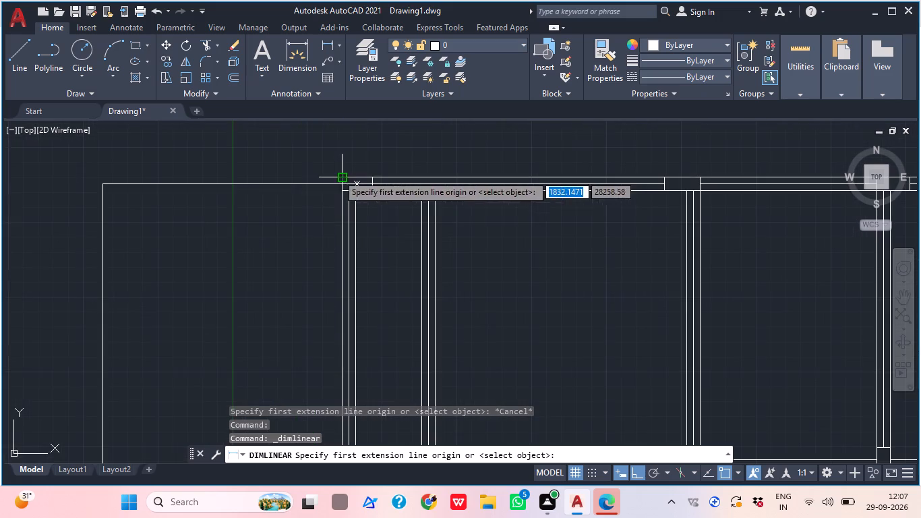
pyautogui.scroll(1, 344, 180)
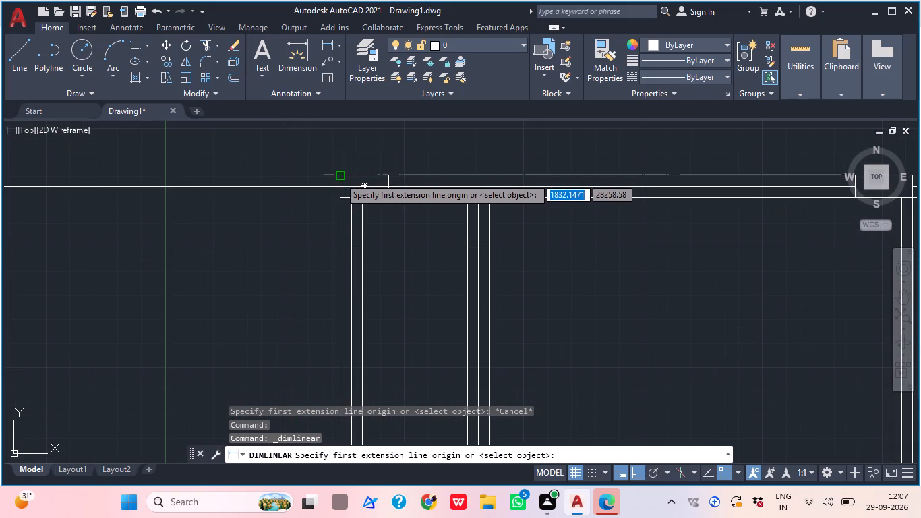
pyautogui.click(339, 177)
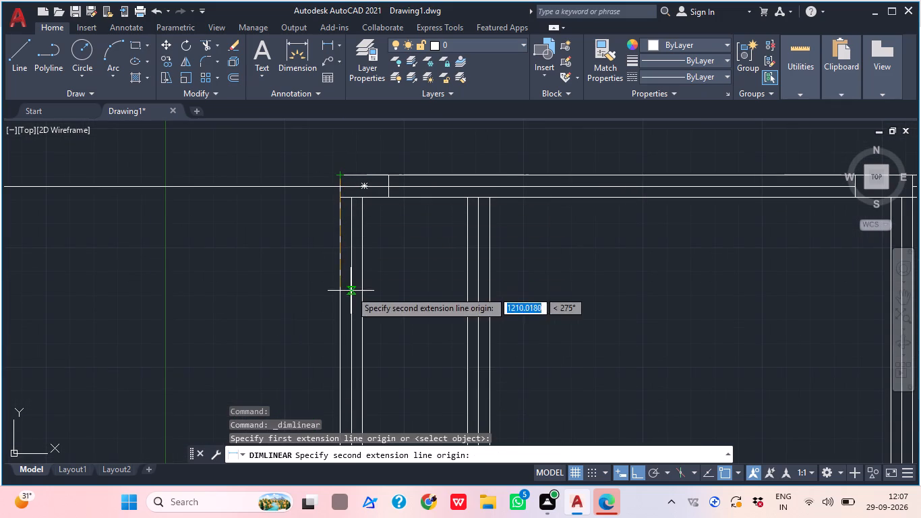
pyautogui.scroll(-3, 351, 290)
pyautogui.scroll(3, 354, 375)
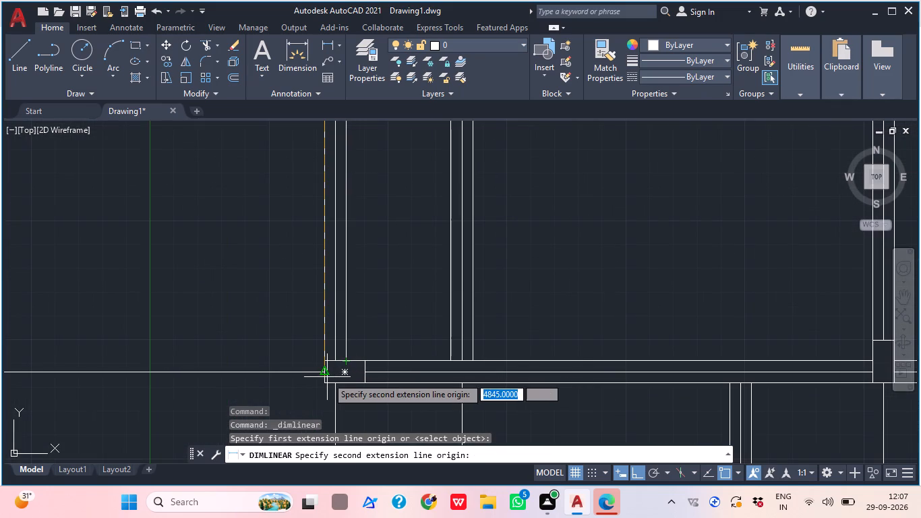
pyautogui.click(327, 377)
pyautogui.scroll(-3, 327, 377)
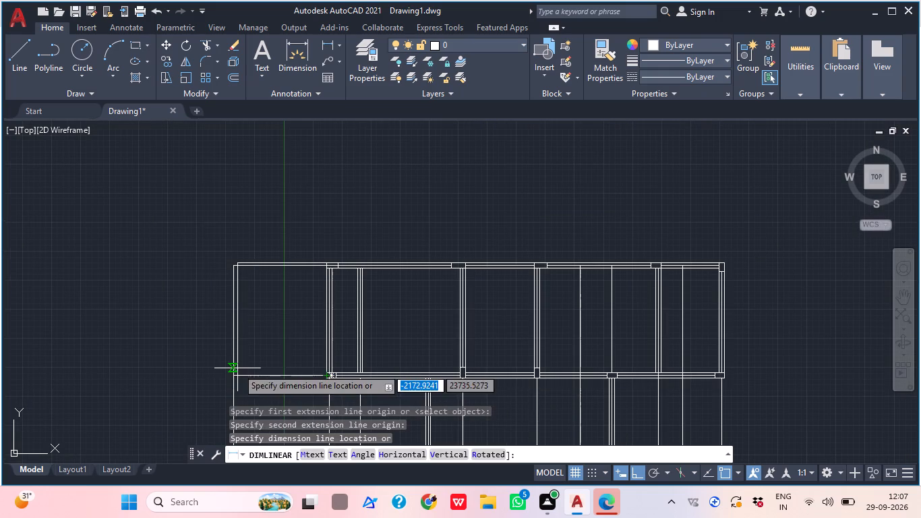
pyautogui.click(278, 374)
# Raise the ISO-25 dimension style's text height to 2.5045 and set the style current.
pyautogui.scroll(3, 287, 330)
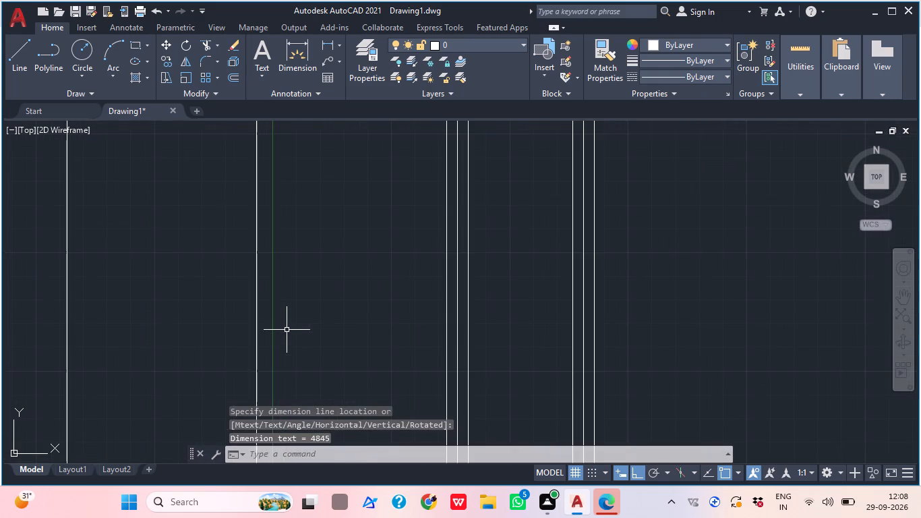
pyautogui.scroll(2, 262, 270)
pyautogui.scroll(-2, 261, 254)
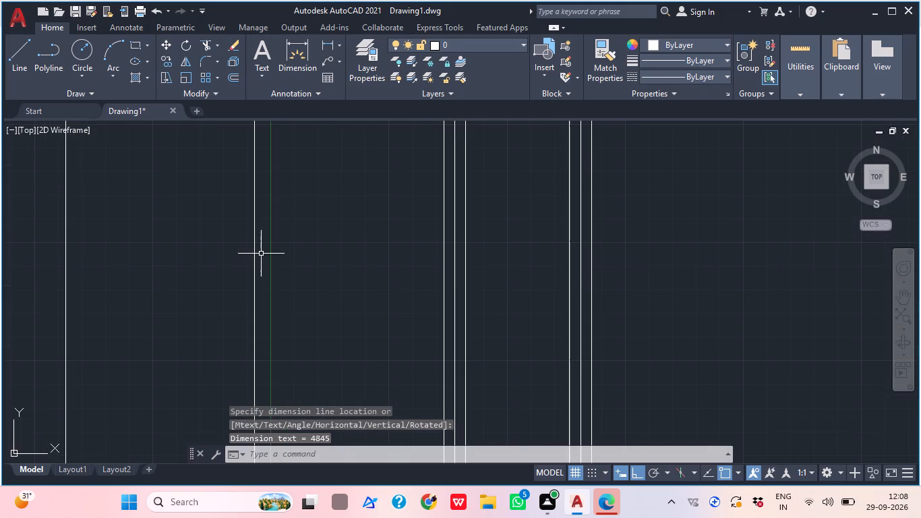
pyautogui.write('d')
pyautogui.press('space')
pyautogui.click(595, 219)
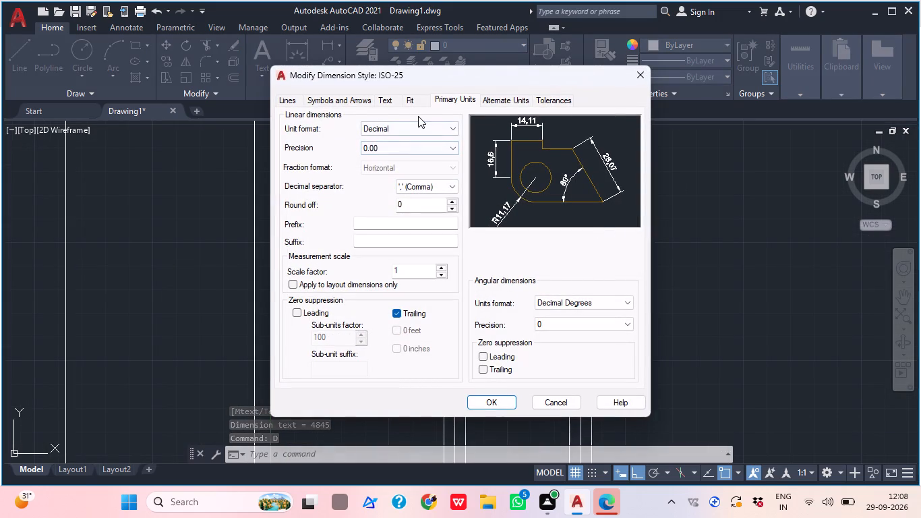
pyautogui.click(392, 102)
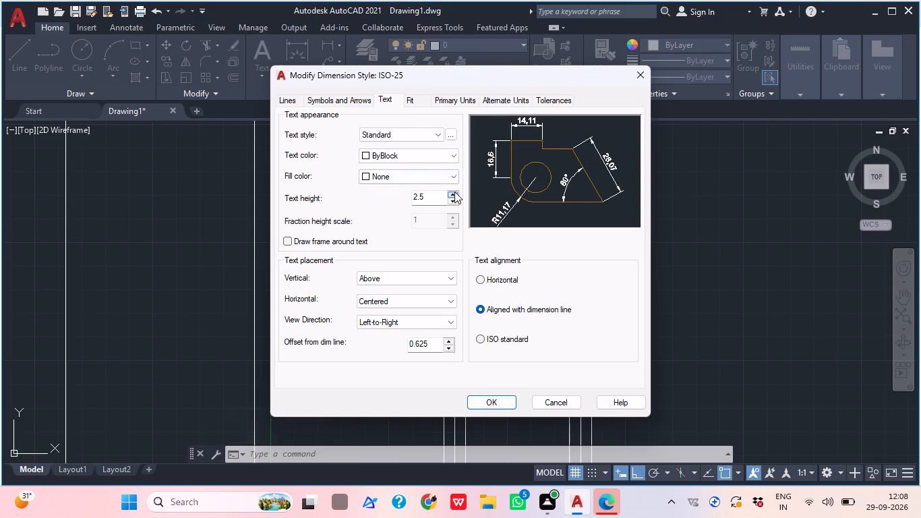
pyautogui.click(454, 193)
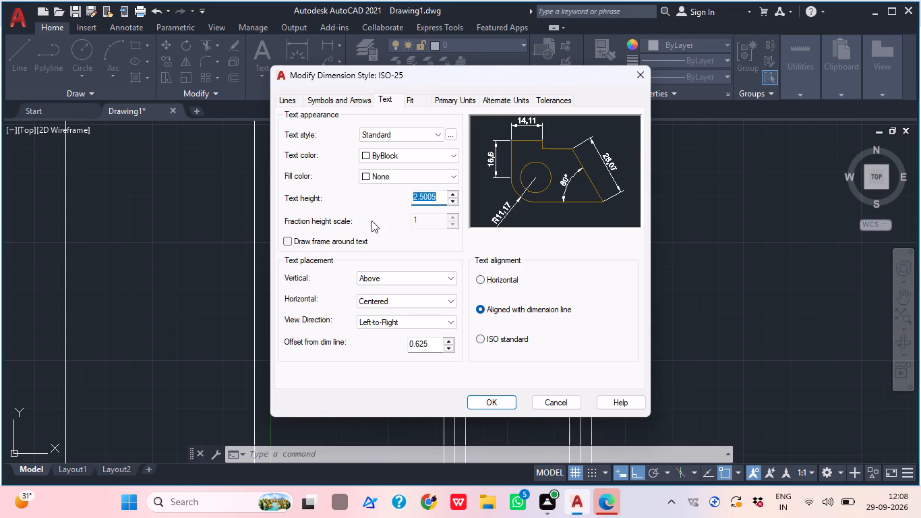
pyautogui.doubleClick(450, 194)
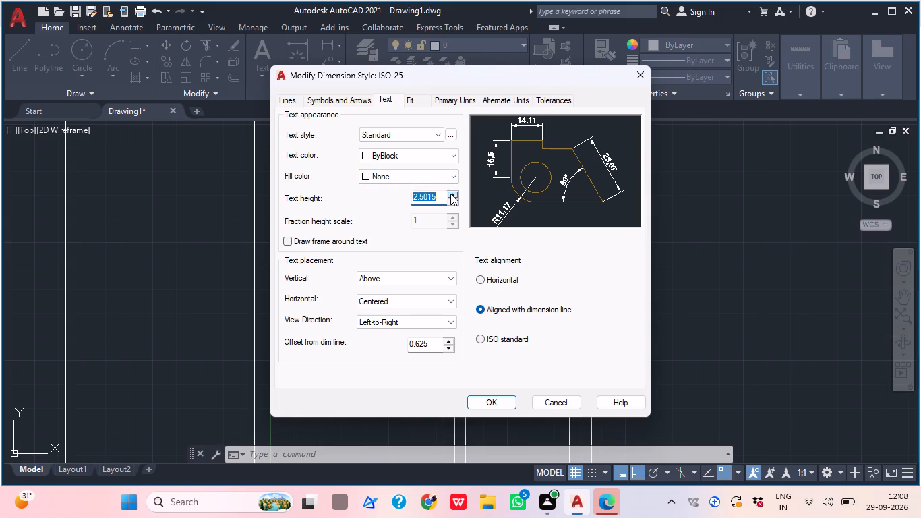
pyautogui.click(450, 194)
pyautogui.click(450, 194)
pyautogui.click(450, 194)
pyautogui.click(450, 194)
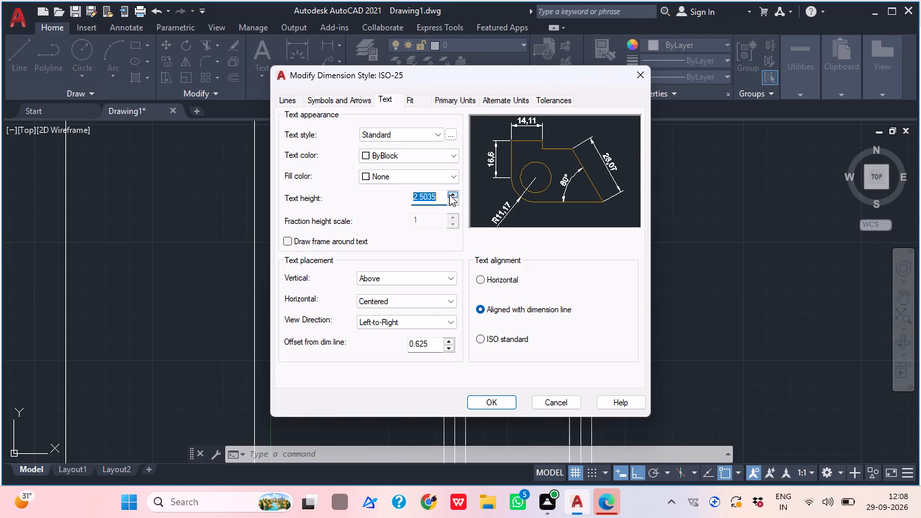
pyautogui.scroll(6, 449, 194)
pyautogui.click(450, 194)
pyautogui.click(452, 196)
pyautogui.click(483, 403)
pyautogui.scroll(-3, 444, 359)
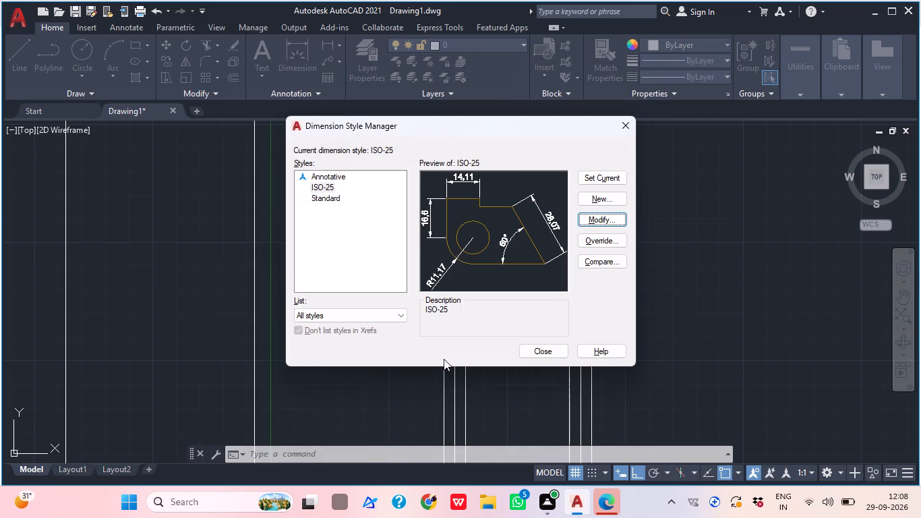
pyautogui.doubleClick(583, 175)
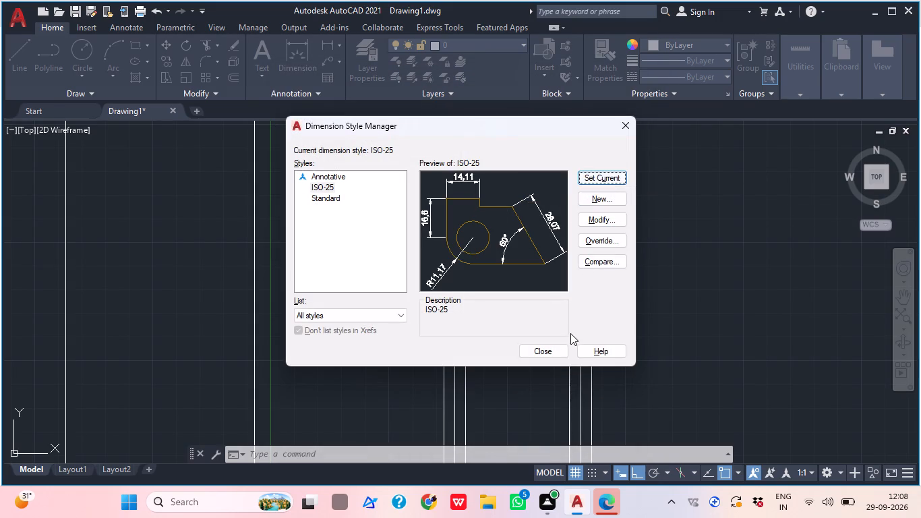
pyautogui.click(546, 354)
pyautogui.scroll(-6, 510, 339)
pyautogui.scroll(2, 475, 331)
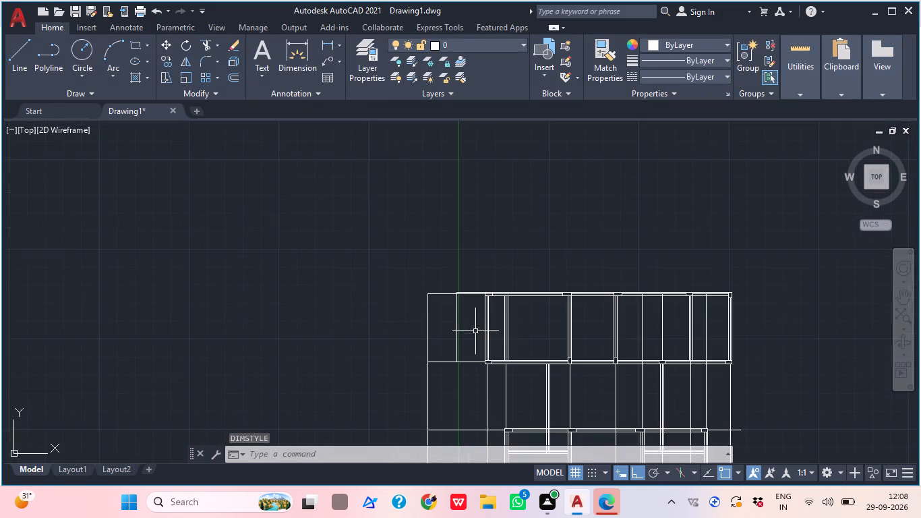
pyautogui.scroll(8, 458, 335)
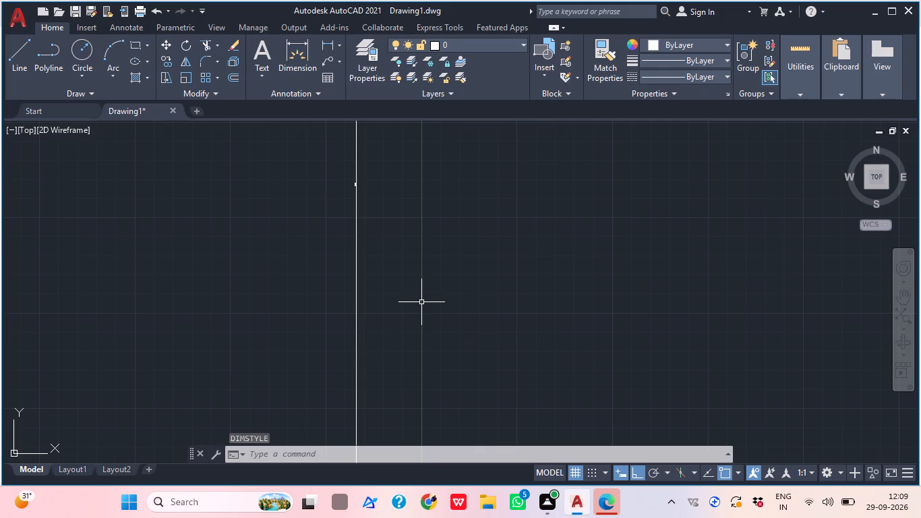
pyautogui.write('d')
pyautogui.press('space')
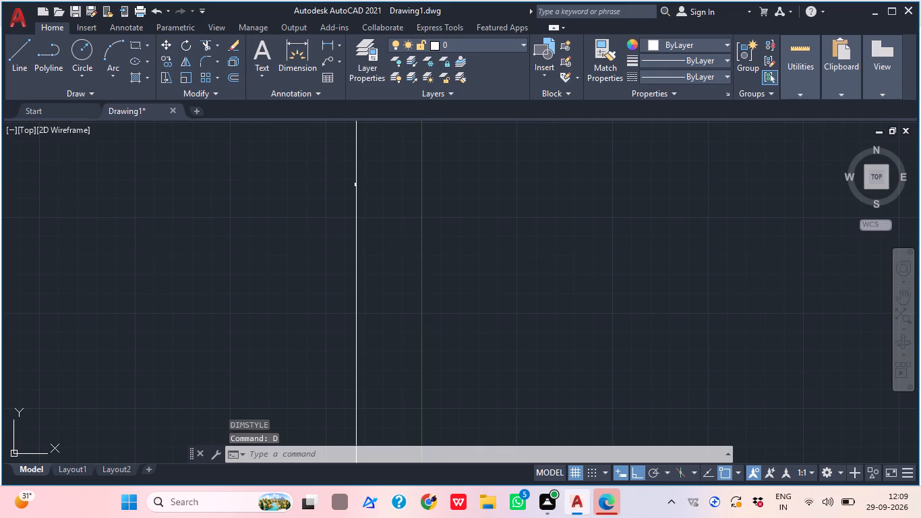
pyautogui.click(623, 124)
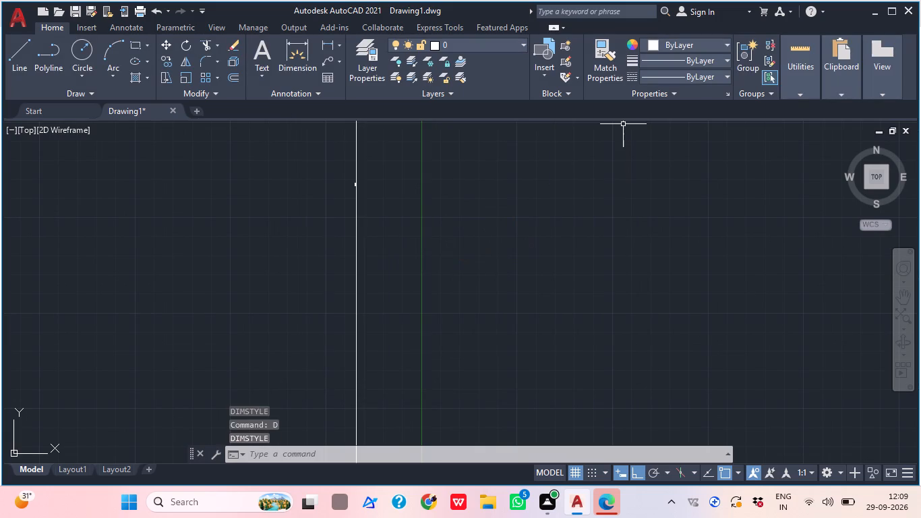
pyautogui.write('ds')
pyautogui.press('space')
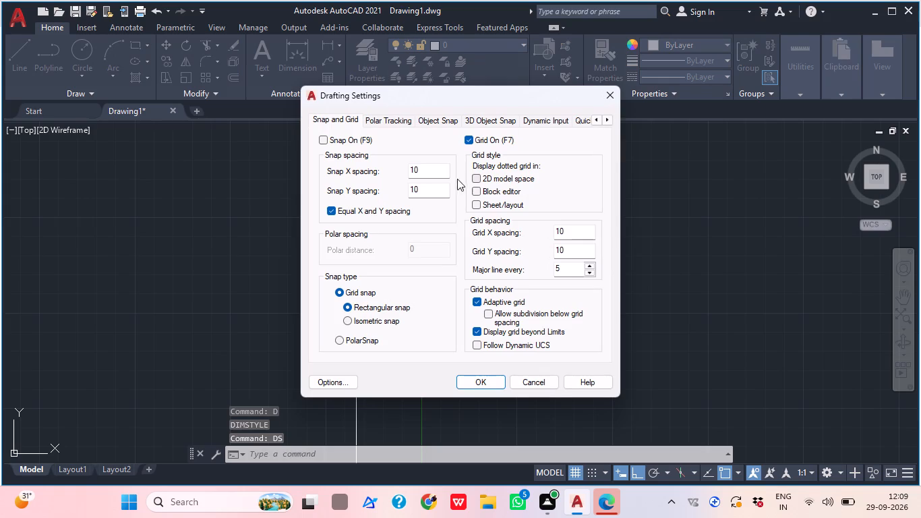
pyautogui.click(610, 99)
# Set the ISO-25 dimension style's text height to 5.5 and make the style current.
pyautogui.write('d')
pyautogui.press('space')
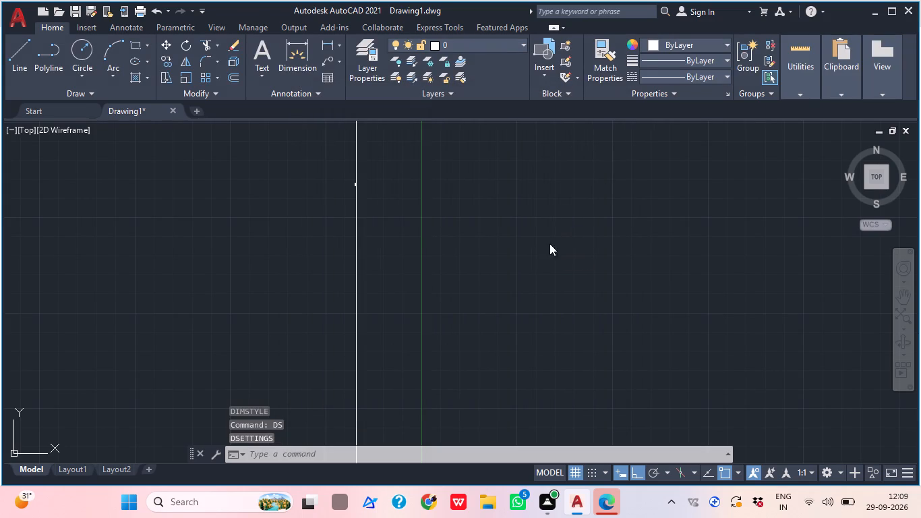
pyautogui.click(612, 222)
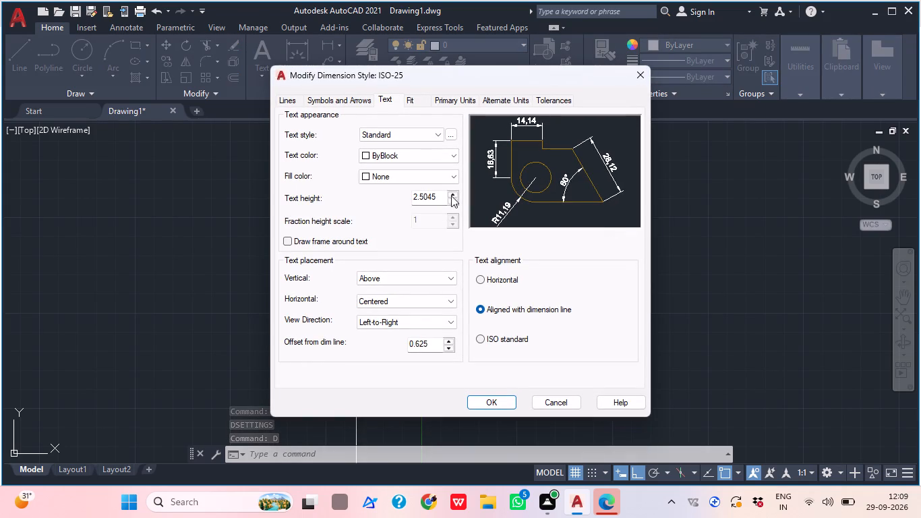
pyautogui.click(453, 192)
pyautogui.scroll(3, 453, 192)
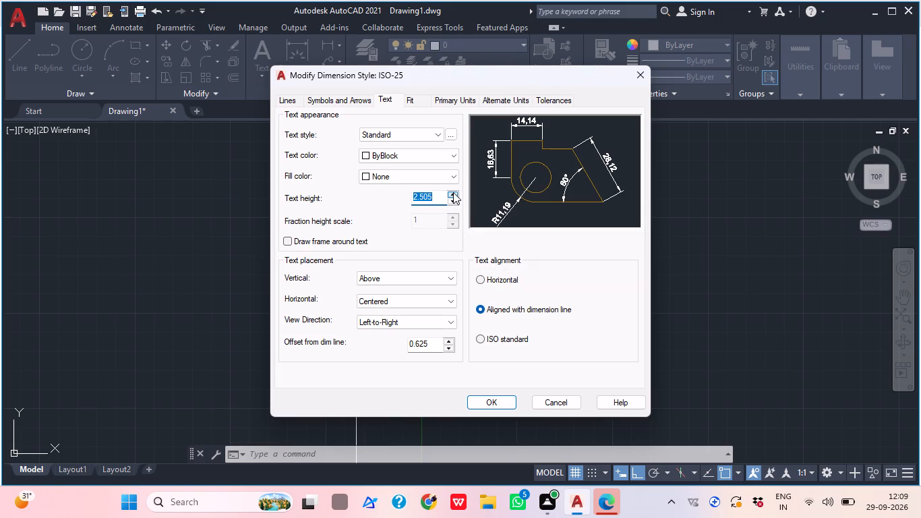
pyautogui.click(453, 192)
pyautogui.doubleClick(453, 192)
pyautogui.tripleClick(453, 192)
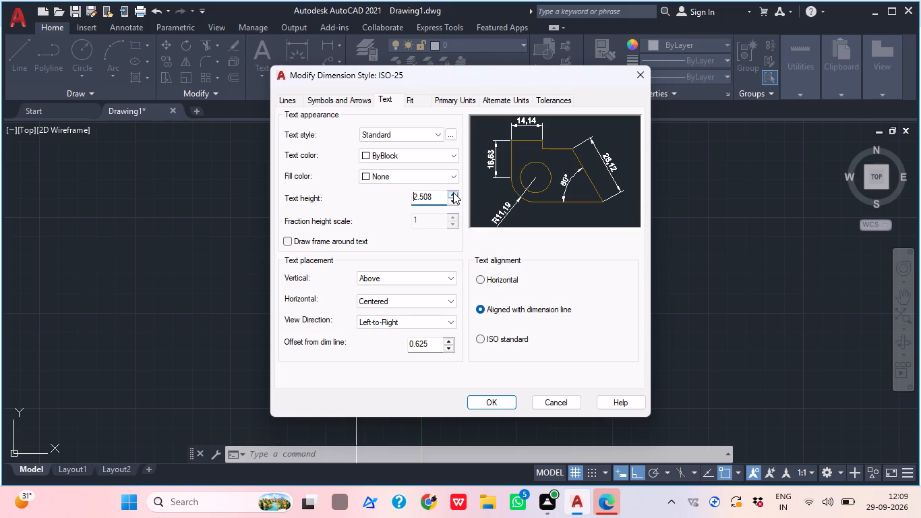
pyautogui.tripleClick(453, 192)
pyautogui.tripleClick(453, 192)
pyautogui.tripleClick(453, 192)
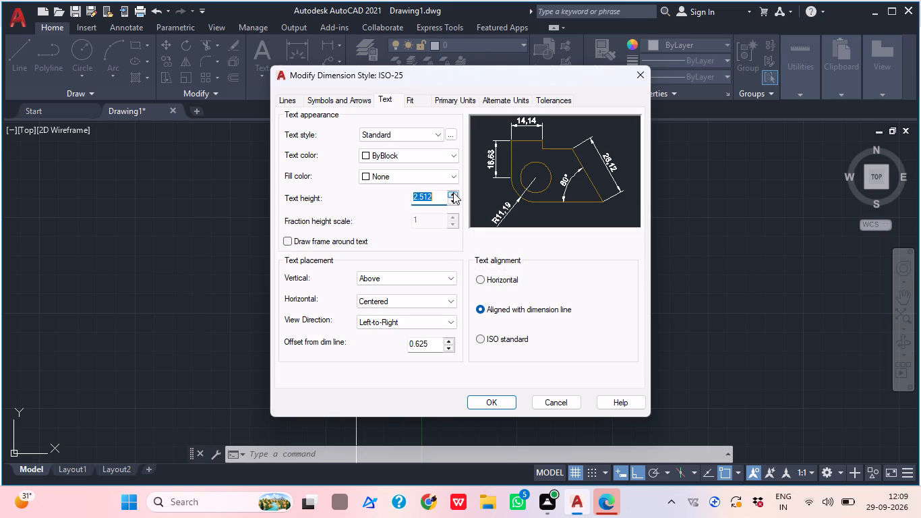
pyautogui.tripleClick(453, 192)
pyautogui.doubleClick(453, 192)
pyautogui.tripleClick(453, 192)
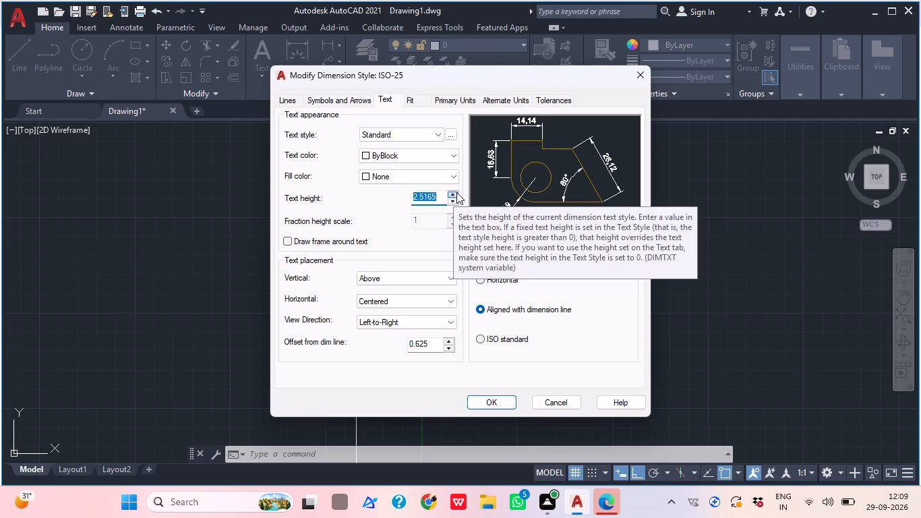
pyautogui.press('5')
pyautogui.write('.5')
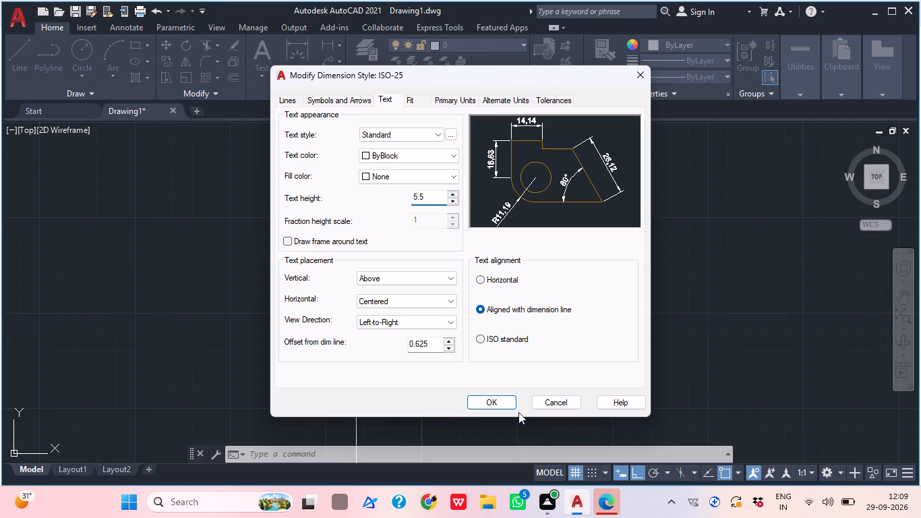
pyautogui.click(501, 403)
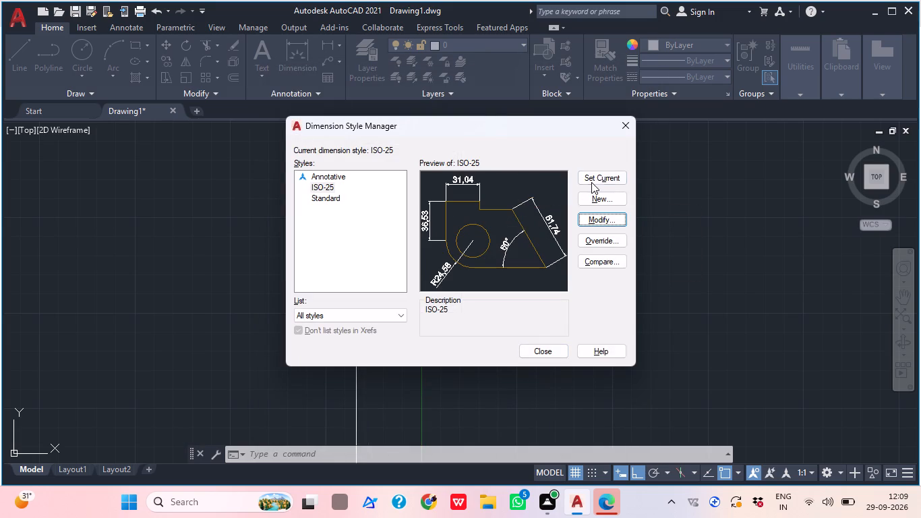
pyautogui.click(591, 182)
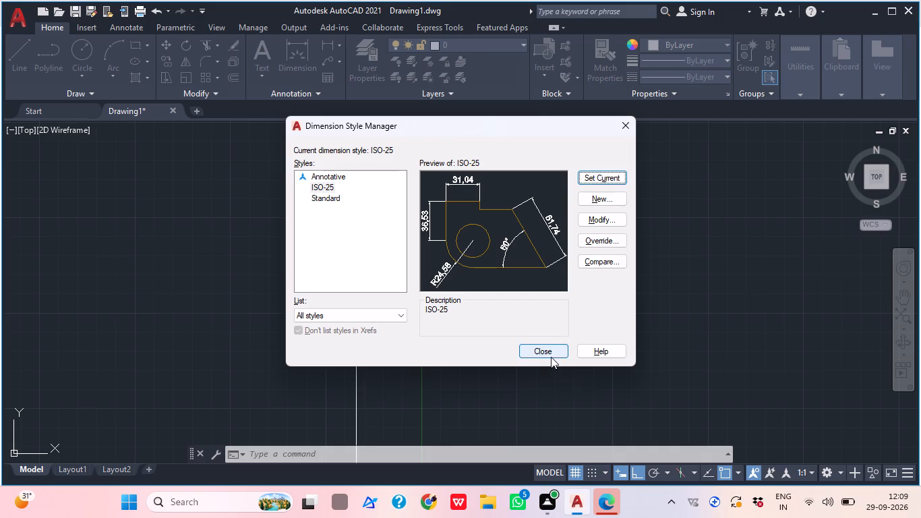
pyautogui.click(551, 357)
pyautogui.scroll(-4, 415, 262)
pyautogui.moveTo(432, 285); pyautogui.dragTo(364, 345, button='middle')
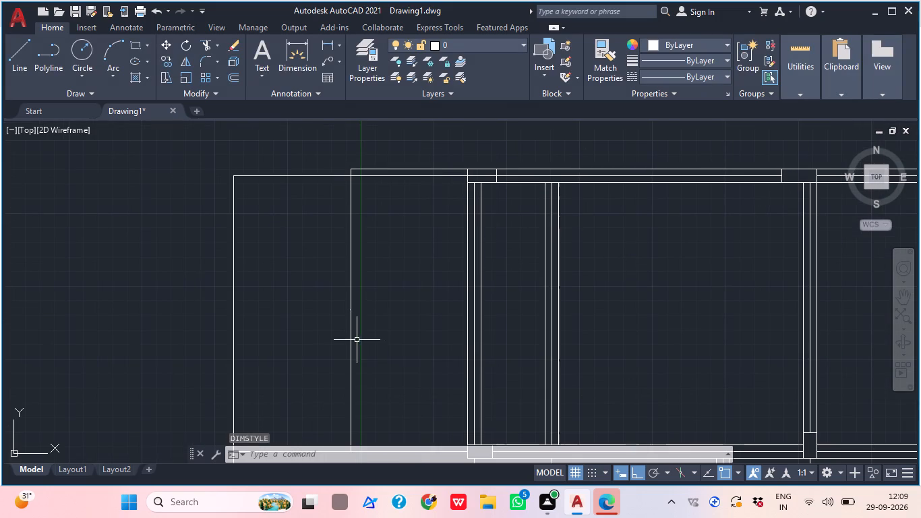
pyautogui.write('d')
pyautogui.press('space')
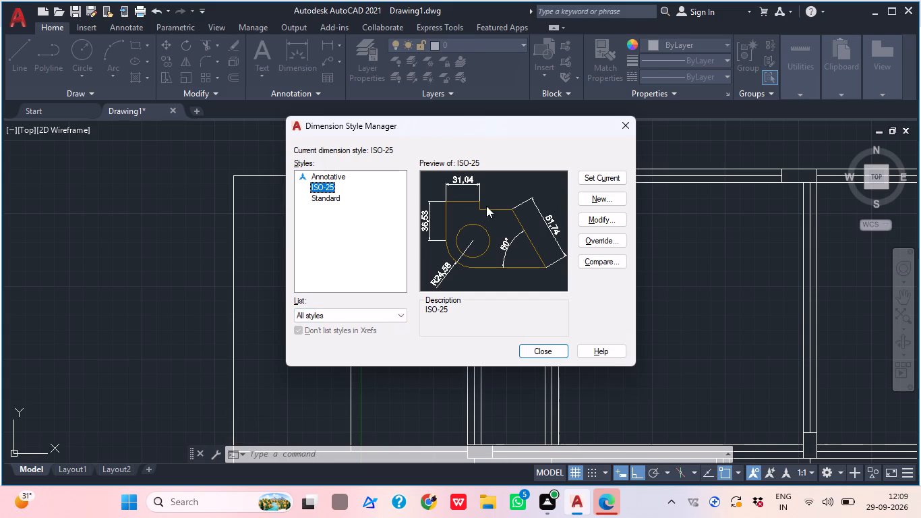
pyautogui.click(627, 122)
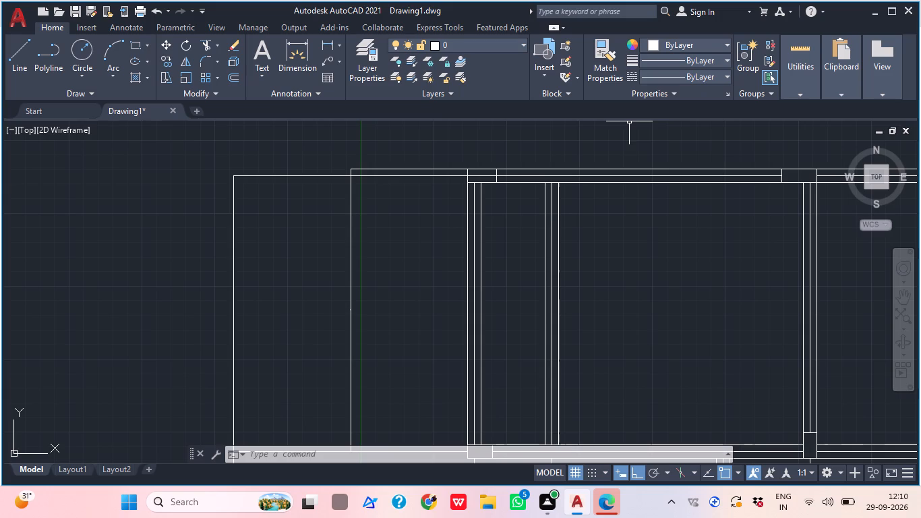
# Set the ISO-25 dimension style's text height to 10.5, make it current, and check the vertical dimension's text outside the upper block.
pyautogui.scroll(-2, 410, 249)
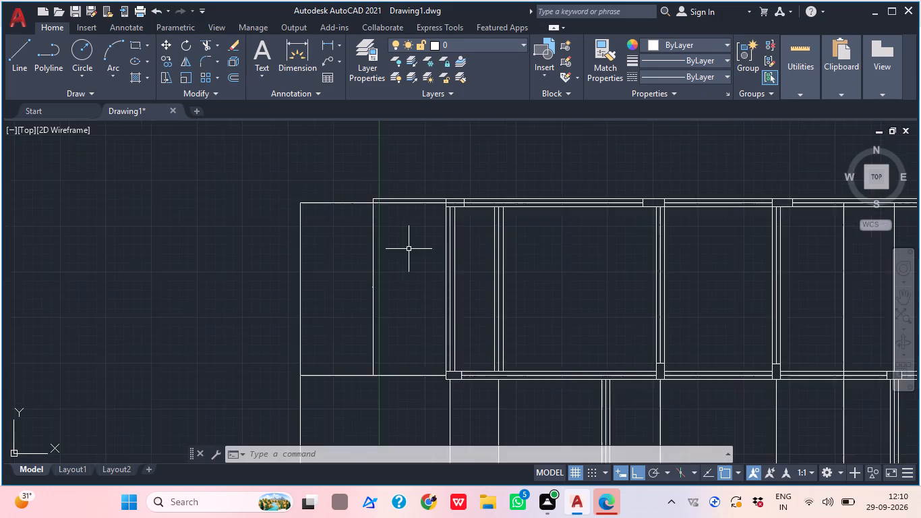
pyautogui.moveTo(399, 266); pyautogui.dragTo(376, 264, button='middle')
pyautogui.write('d')
pyautogui.press('space')
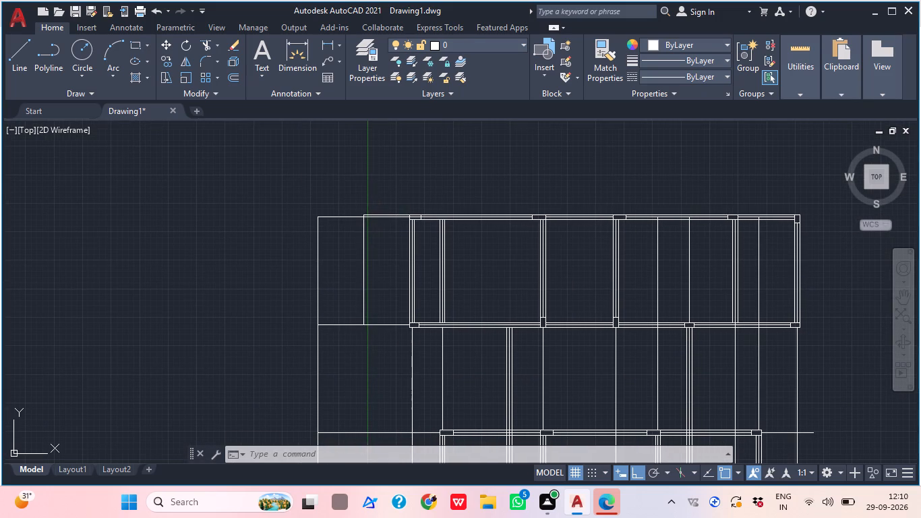
pyautogui.click(589, 223)
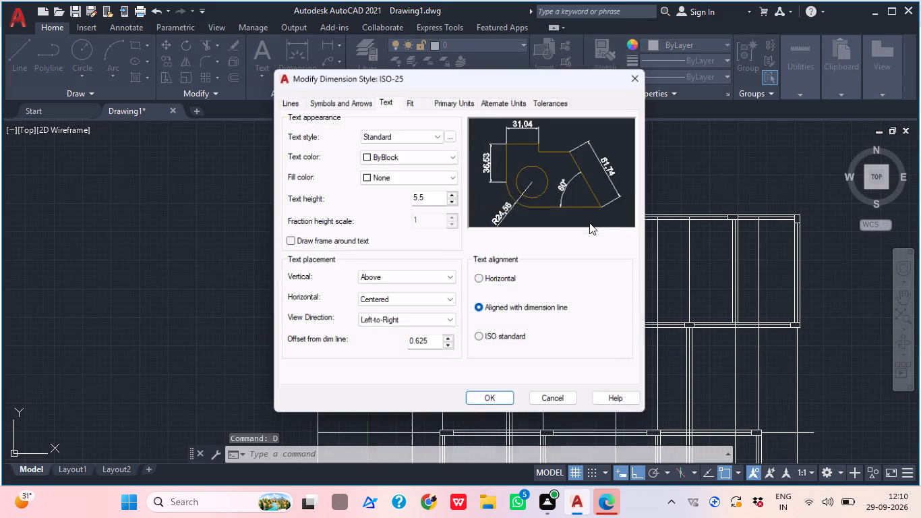
pyautogui.click(438, 199)
pyautogui.press('BackSpace')
pyautogui.press('BackSpace')
pyautogui.press('BackSpace')
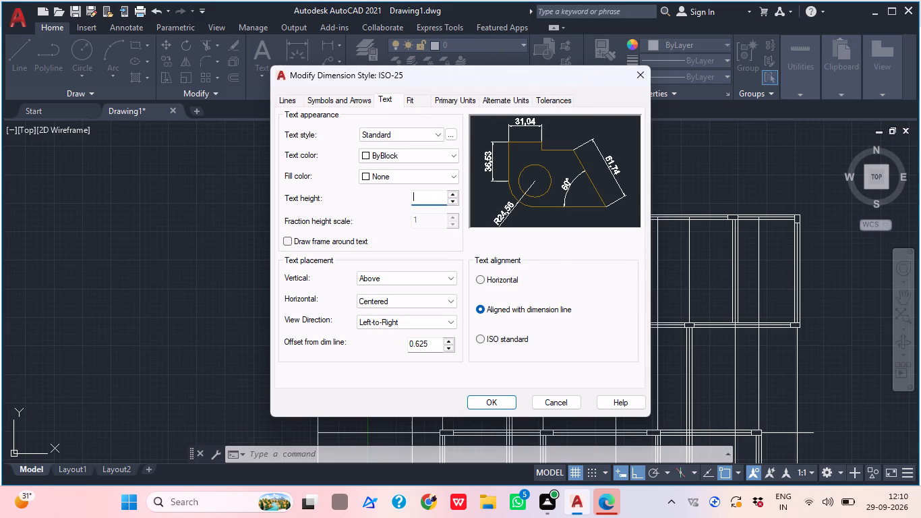
pyautogui.press('BackSpace')
pyautogui.write('10.5')
pyautogui.press('Return')
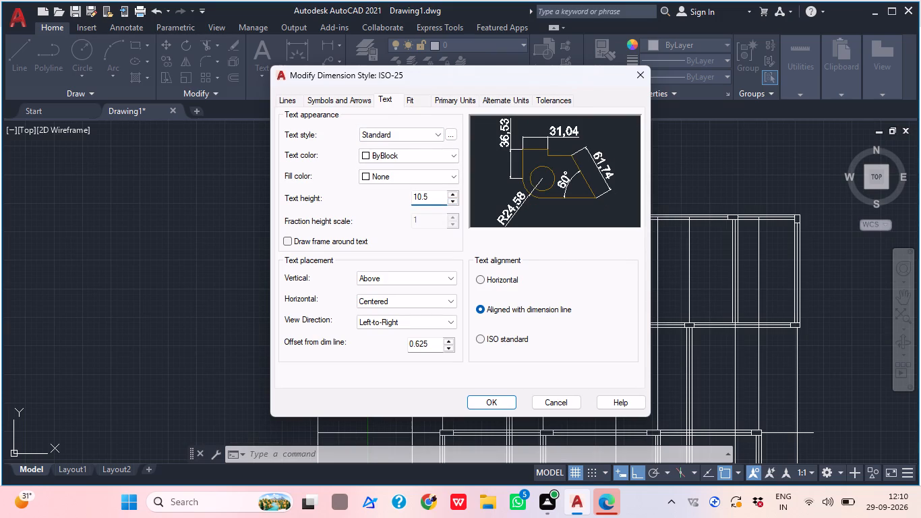
pyautogui.click(495, 405)
pyautogui.doubleClick(592, 181)
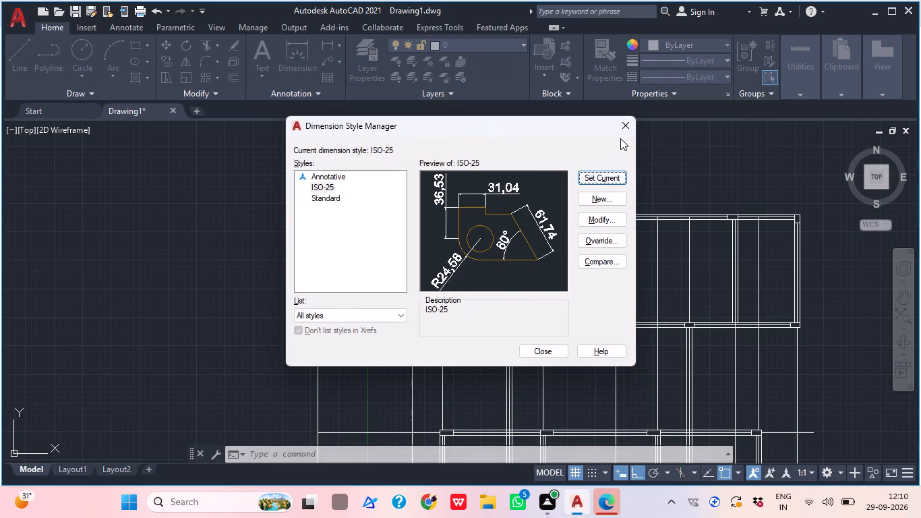
pyautogui.click(622, 134)
pyautogui.scroll(-1, 470, 284)
pyautogui.scroll(3, 403, 281)
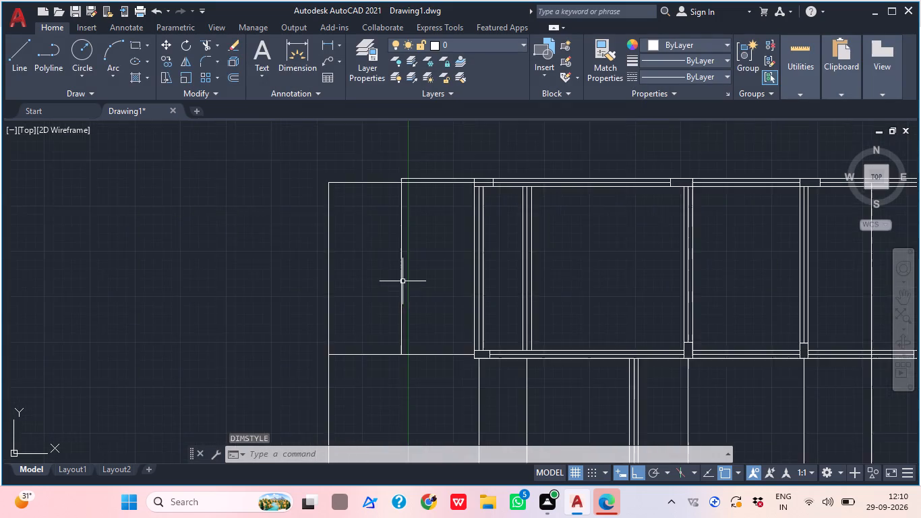
pyautogui.scroll(3, 403, 281)
pyautogui.moveTo(382, 212); pyautogui.dragTo(354, 345, button='middle')
pyautogui.scroll(3, 347, 329)
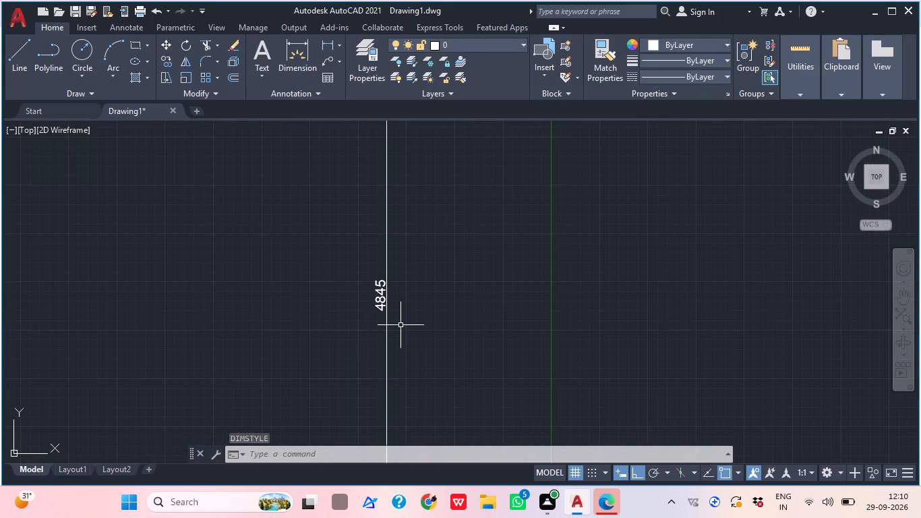
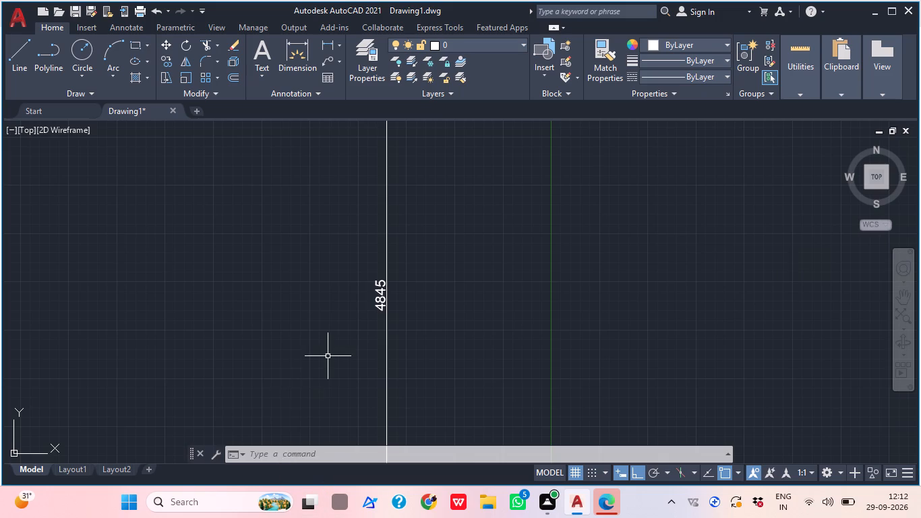
# Delete the vertical dimension outside the upper block's left wall.
pyautogui.moveTo(327, 357); pyautogui.dragTo(309, 359, button='middle')
pyautogui.press('Escape')
pyautogui.click(386, 343)
pyautogui.click(355, 329)
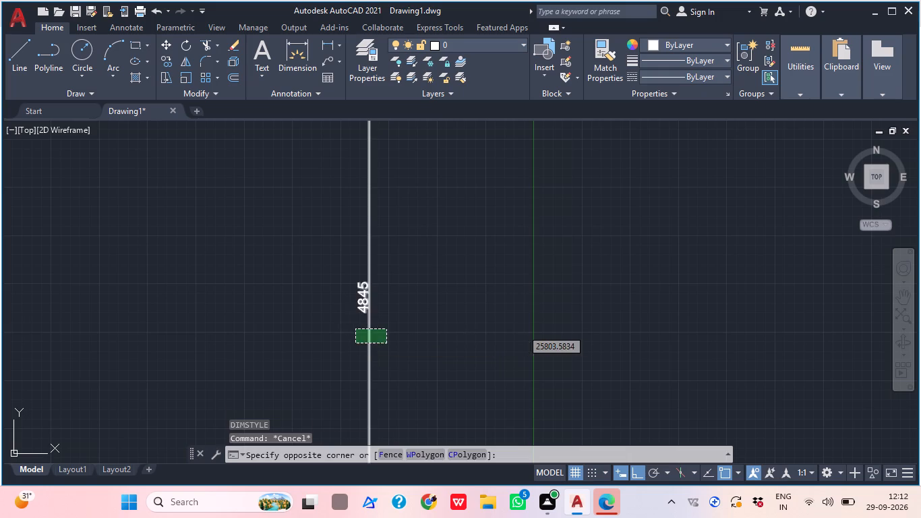
pyautogui.press('Delete')
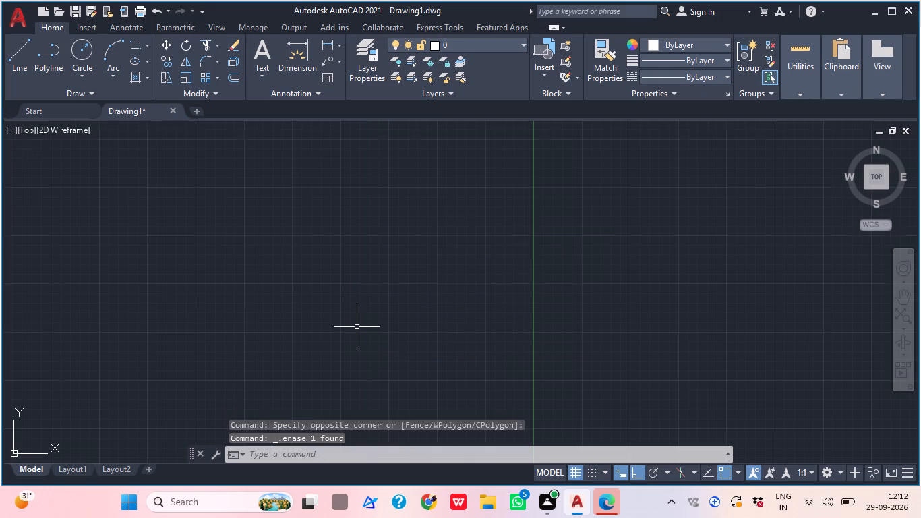
# Add a vertical linear dimension outside the upper block's left wall, from its outer top corner to the top corner of the bottom-wall column.
pyautogui.scroll(-2, 357, 327)
pyautogui.scroll(1, 360, 324)
pyautogui.scroll(-2, 362, 322)
pyautogui.scroll(-4, 409, 270)
pyautogui.moveTo(434, 269); pyautogui.dragTo(368, 268, button='middle')
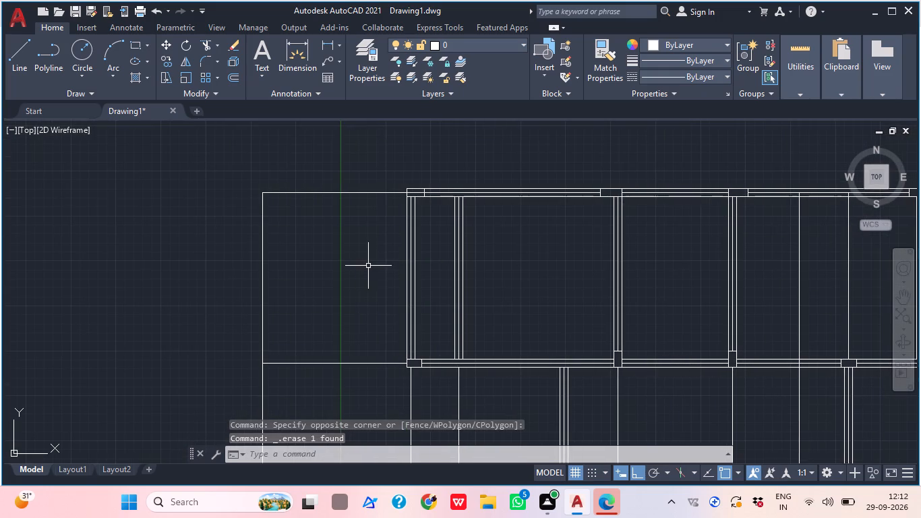
pyautogui.click(328, 40)
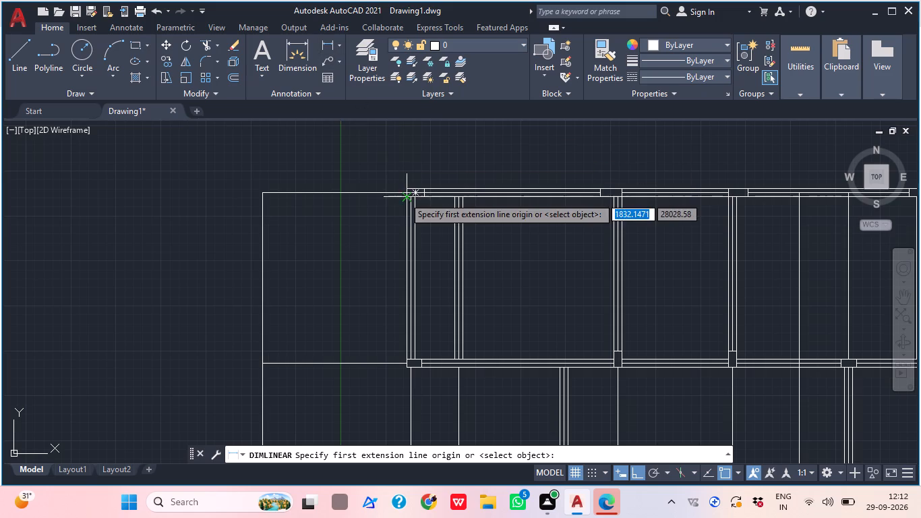
pyautogui.scroll(1, 404, 197)
pyautogui.scroll(-1, 404, 197)
pyautogui.scroll(4, 398, 186)
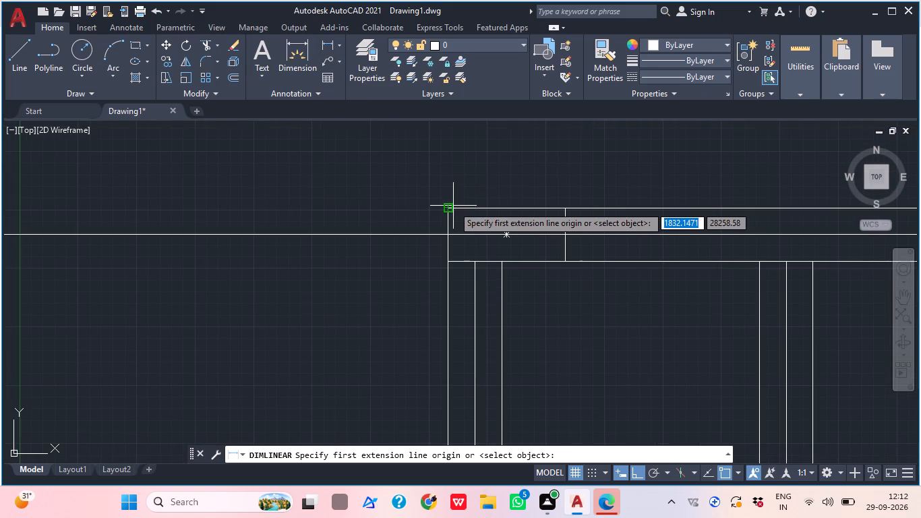
pyautogui.click(452, 206)
pyautogui.scroll(-6, 450, 200)
pyautogui.scroll(-4, 448, 261)
pyautogui.scroll(2, 475, 351)
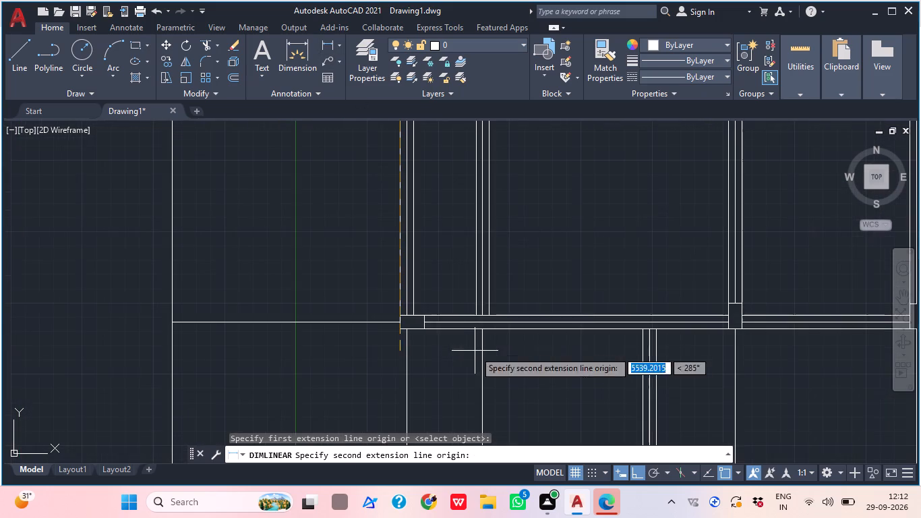
pyautogui.click(398, 318)
pyautogui.scroll(-2, 398, 318)
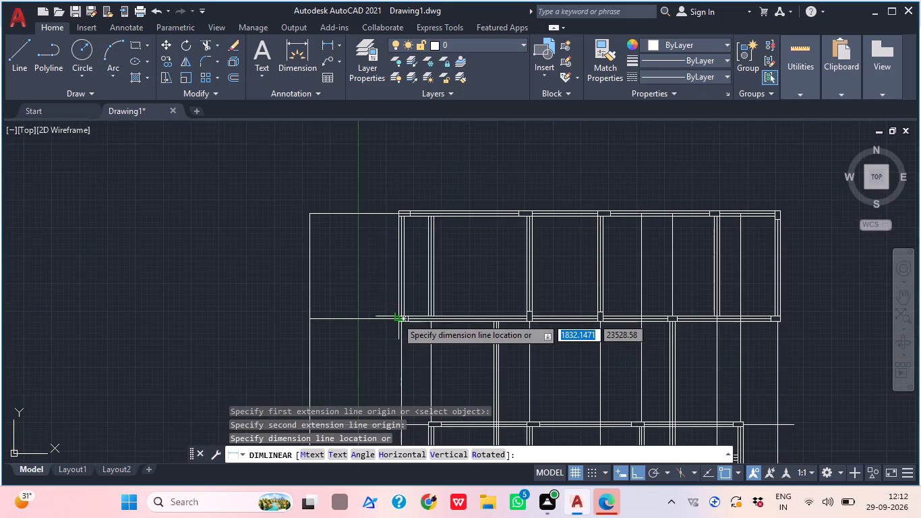
pyautogui.scroll(3, 358, 306)
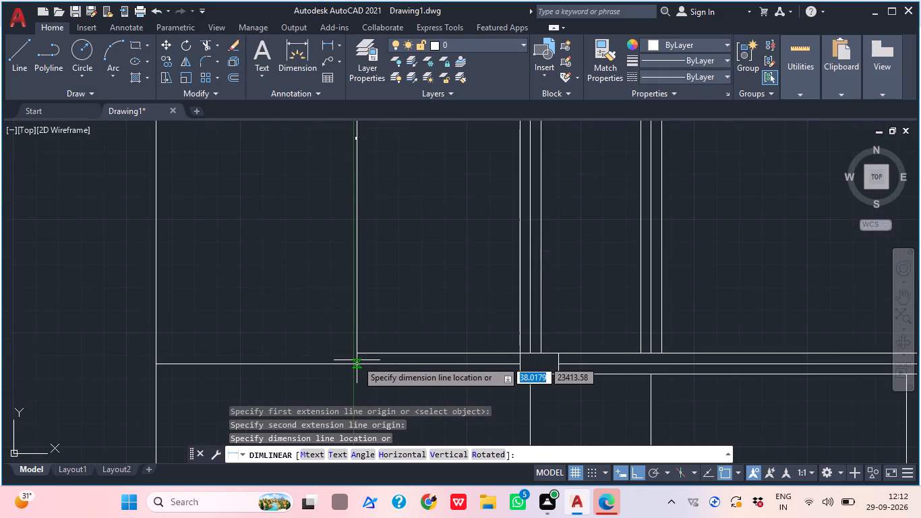
pyautogui.click(357, 360)
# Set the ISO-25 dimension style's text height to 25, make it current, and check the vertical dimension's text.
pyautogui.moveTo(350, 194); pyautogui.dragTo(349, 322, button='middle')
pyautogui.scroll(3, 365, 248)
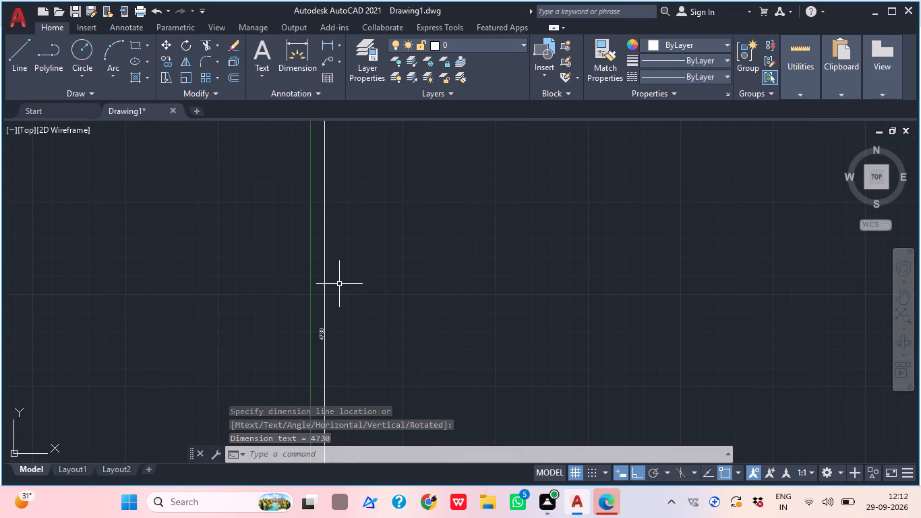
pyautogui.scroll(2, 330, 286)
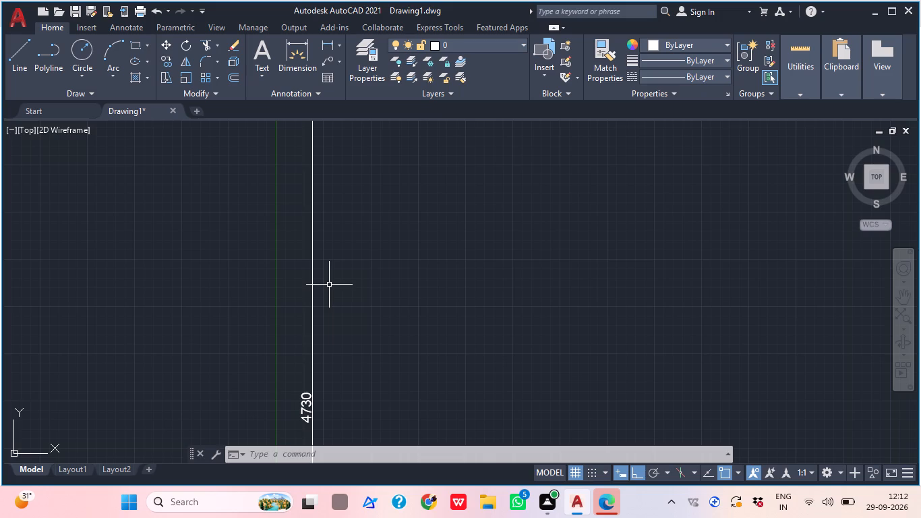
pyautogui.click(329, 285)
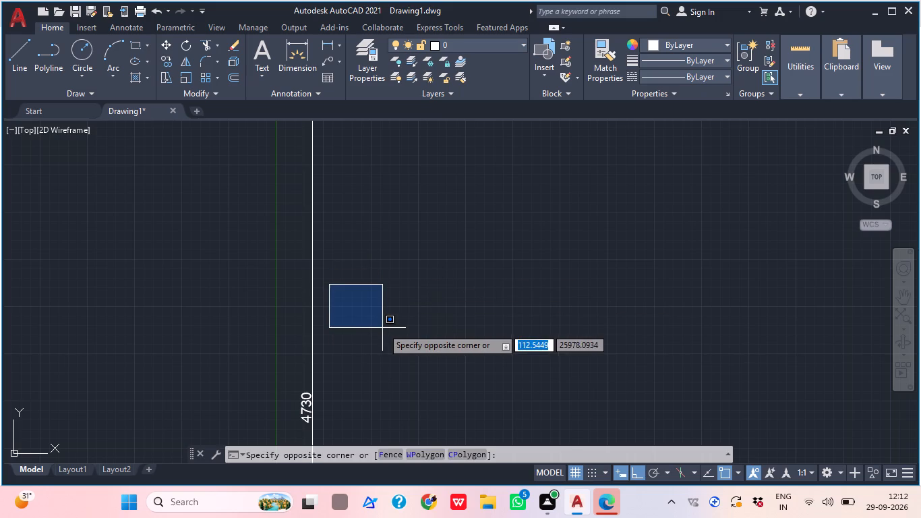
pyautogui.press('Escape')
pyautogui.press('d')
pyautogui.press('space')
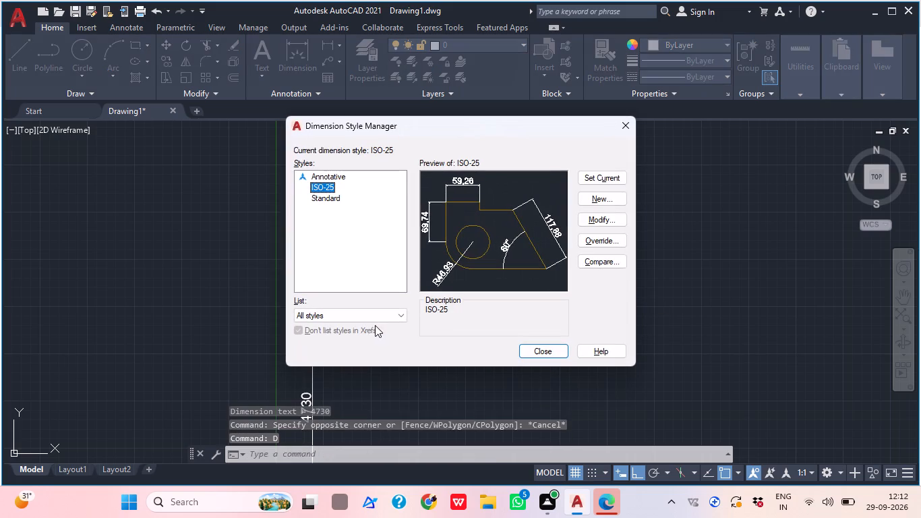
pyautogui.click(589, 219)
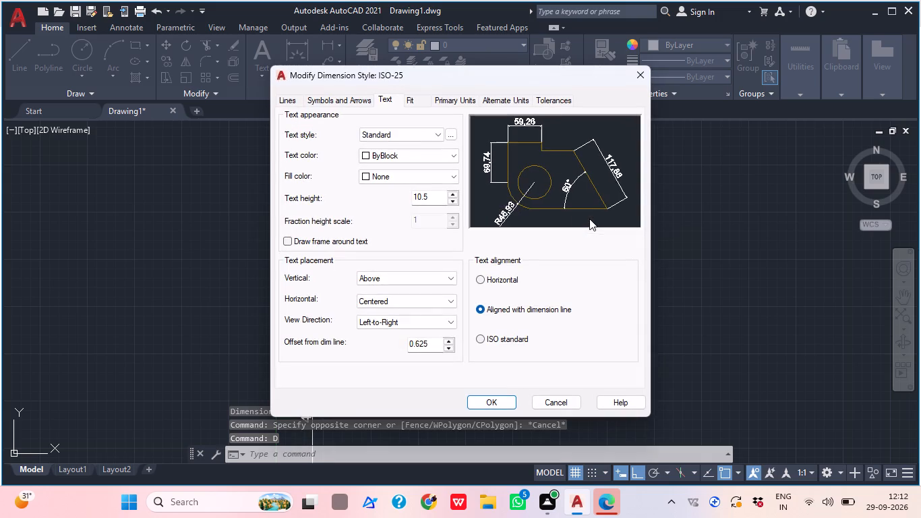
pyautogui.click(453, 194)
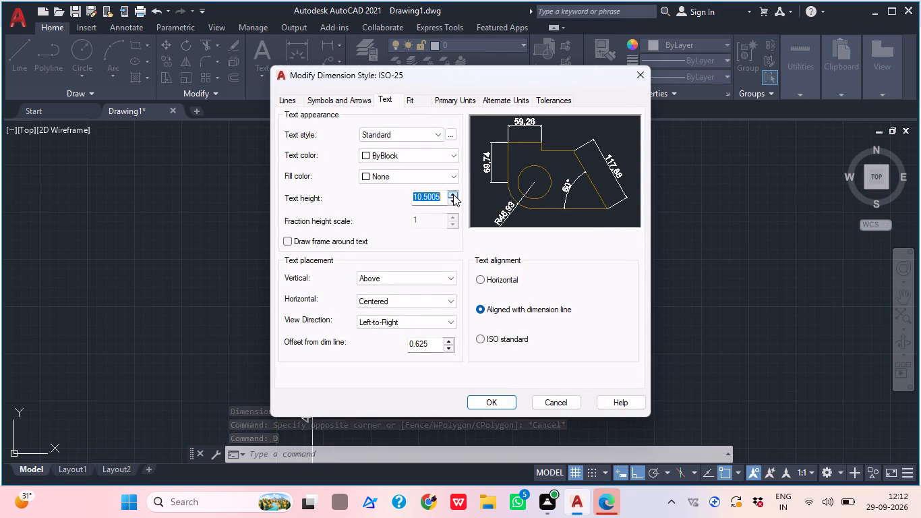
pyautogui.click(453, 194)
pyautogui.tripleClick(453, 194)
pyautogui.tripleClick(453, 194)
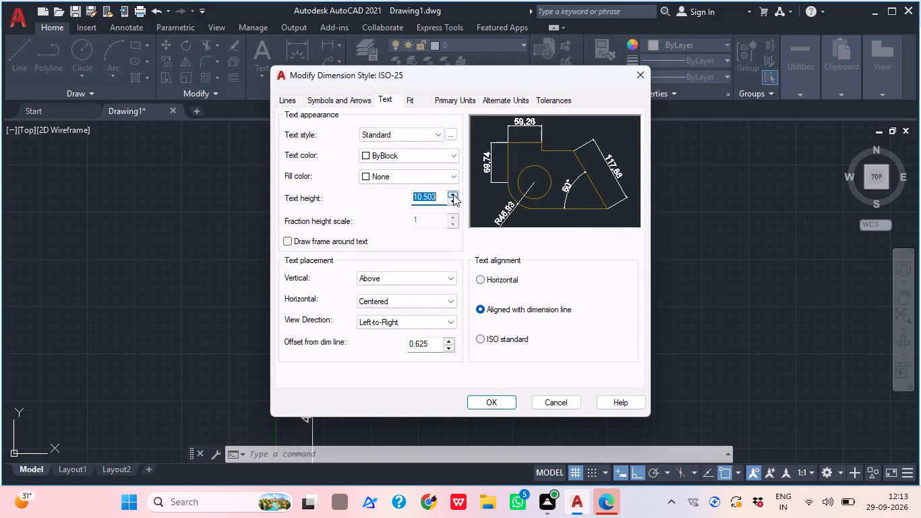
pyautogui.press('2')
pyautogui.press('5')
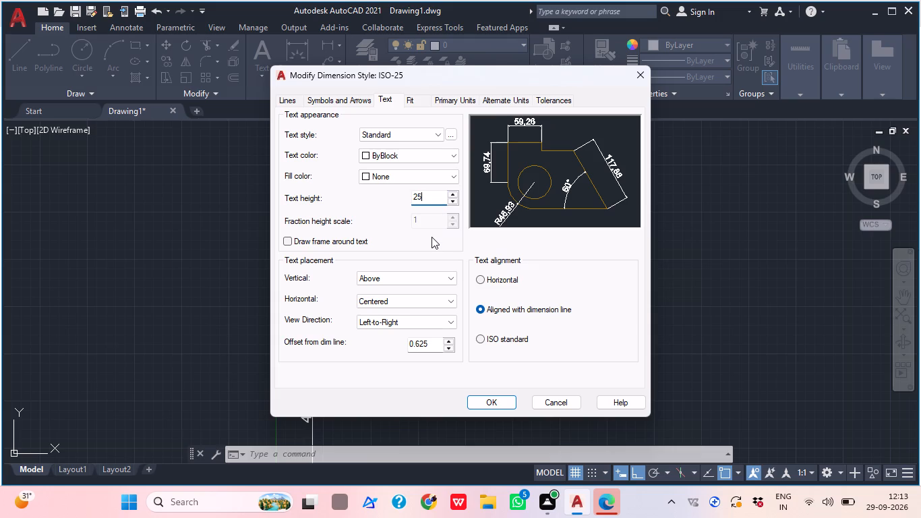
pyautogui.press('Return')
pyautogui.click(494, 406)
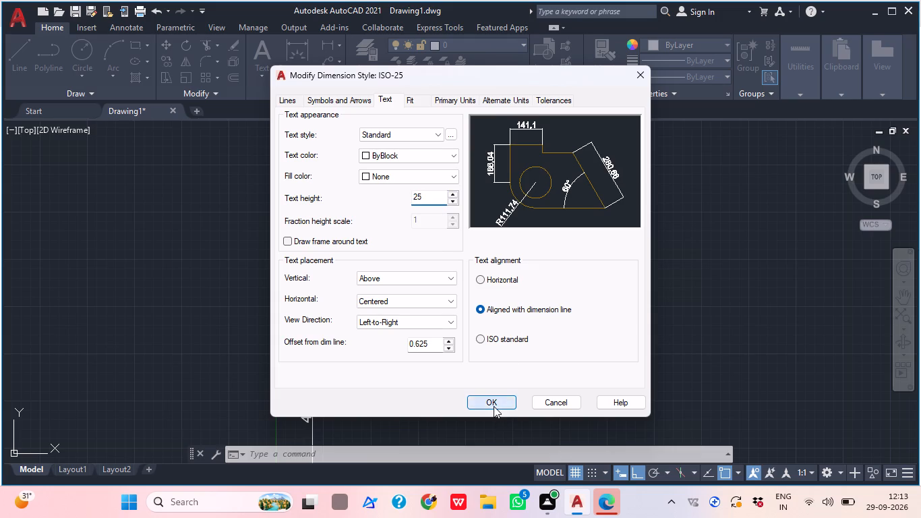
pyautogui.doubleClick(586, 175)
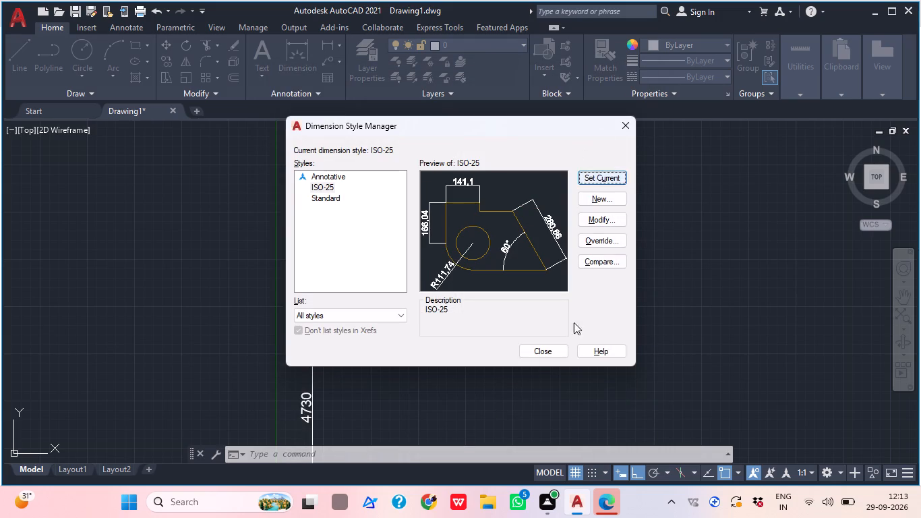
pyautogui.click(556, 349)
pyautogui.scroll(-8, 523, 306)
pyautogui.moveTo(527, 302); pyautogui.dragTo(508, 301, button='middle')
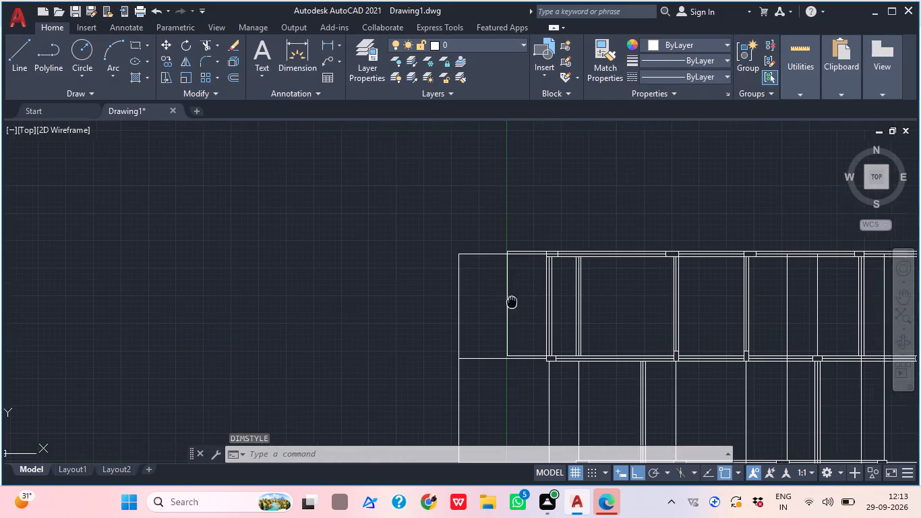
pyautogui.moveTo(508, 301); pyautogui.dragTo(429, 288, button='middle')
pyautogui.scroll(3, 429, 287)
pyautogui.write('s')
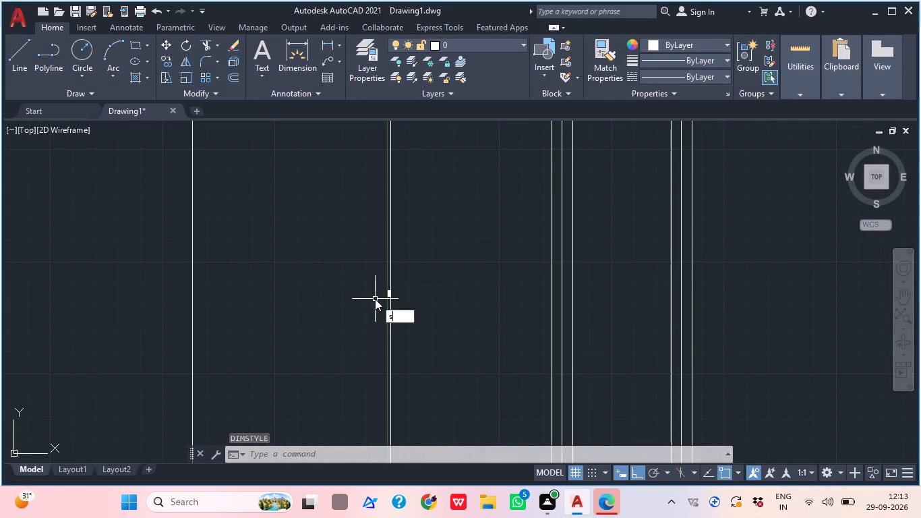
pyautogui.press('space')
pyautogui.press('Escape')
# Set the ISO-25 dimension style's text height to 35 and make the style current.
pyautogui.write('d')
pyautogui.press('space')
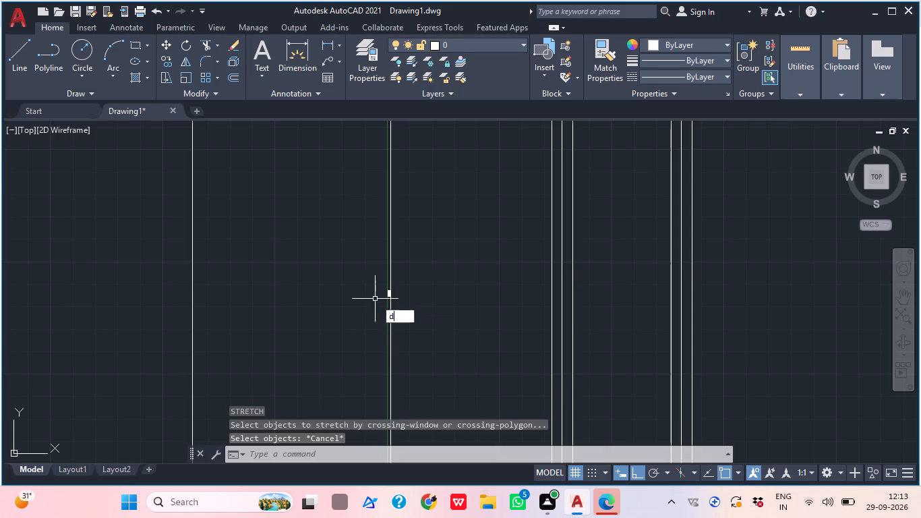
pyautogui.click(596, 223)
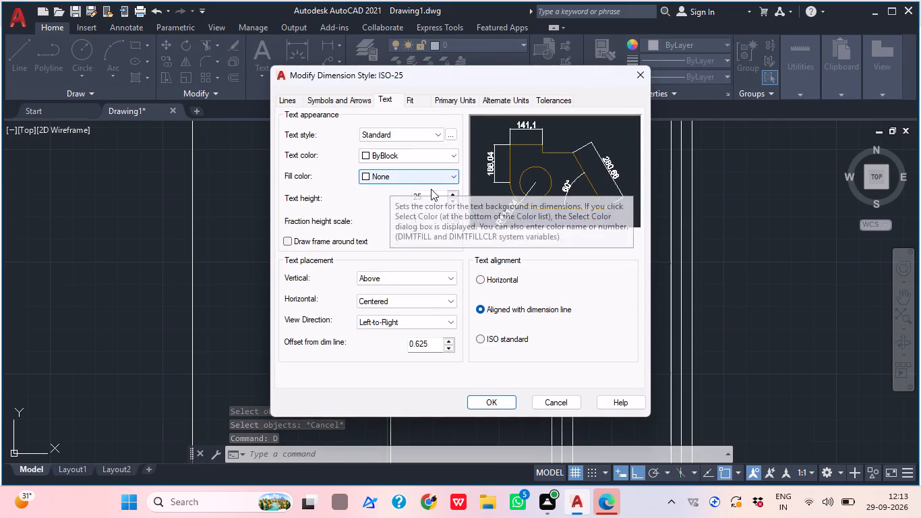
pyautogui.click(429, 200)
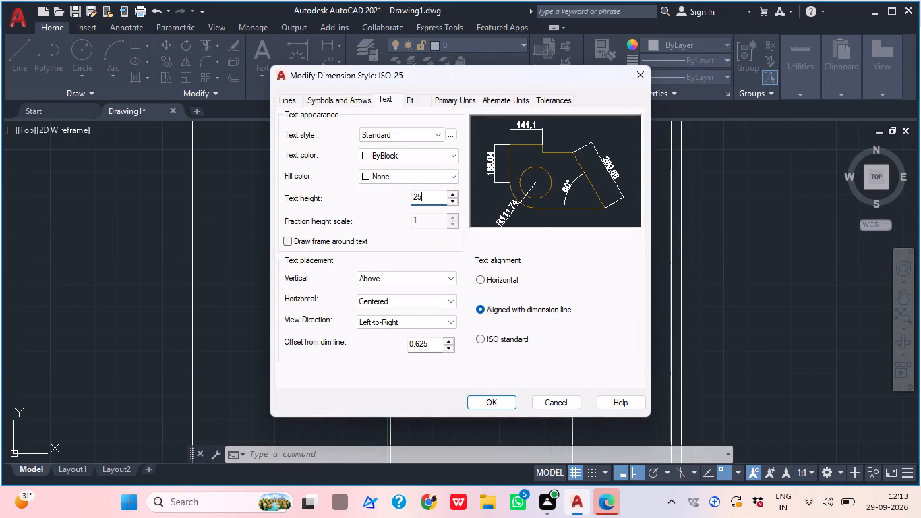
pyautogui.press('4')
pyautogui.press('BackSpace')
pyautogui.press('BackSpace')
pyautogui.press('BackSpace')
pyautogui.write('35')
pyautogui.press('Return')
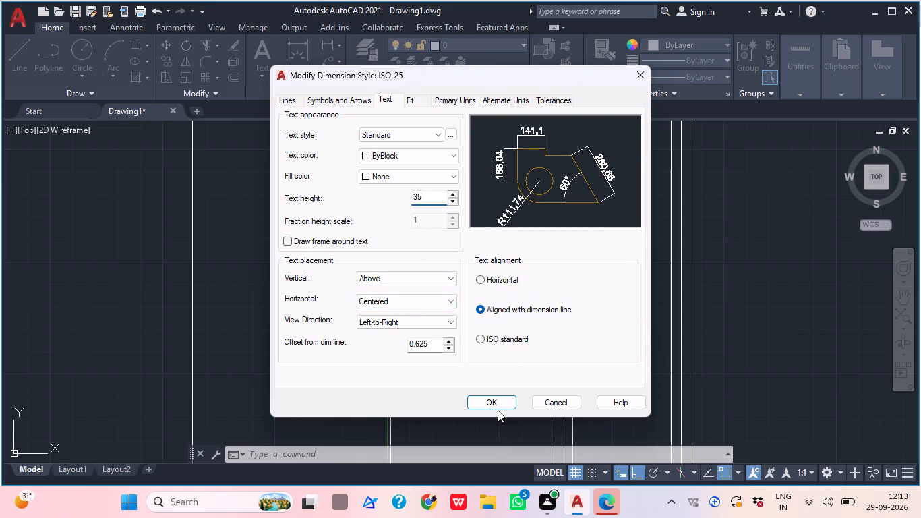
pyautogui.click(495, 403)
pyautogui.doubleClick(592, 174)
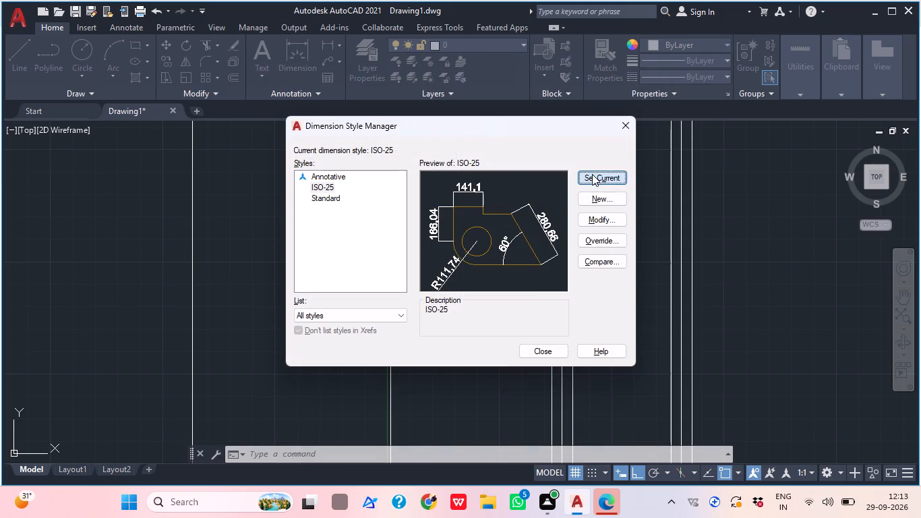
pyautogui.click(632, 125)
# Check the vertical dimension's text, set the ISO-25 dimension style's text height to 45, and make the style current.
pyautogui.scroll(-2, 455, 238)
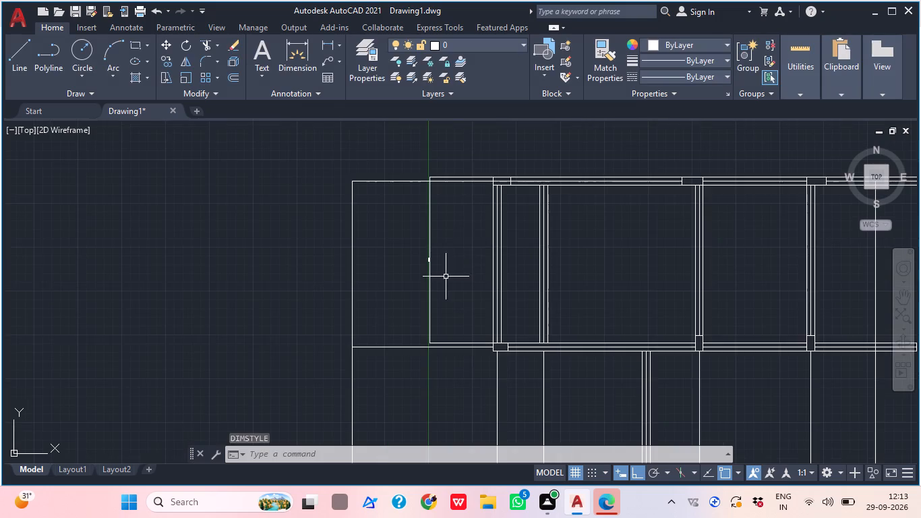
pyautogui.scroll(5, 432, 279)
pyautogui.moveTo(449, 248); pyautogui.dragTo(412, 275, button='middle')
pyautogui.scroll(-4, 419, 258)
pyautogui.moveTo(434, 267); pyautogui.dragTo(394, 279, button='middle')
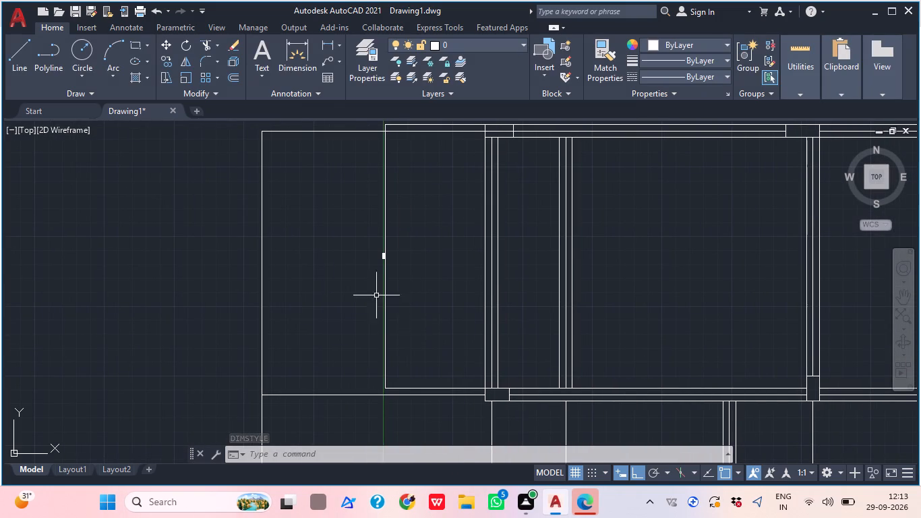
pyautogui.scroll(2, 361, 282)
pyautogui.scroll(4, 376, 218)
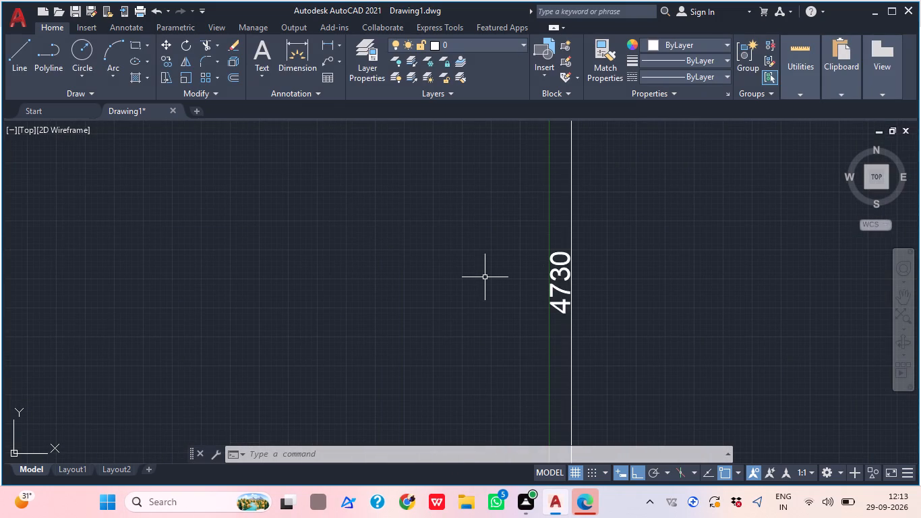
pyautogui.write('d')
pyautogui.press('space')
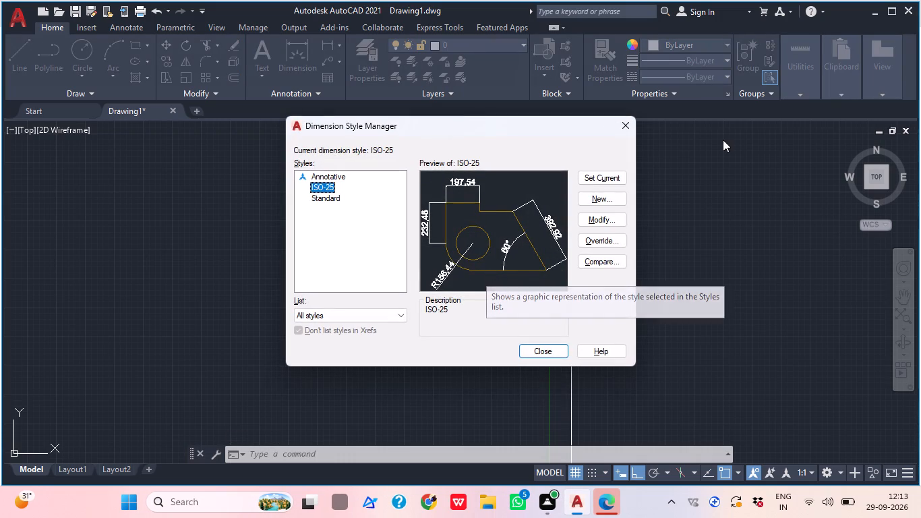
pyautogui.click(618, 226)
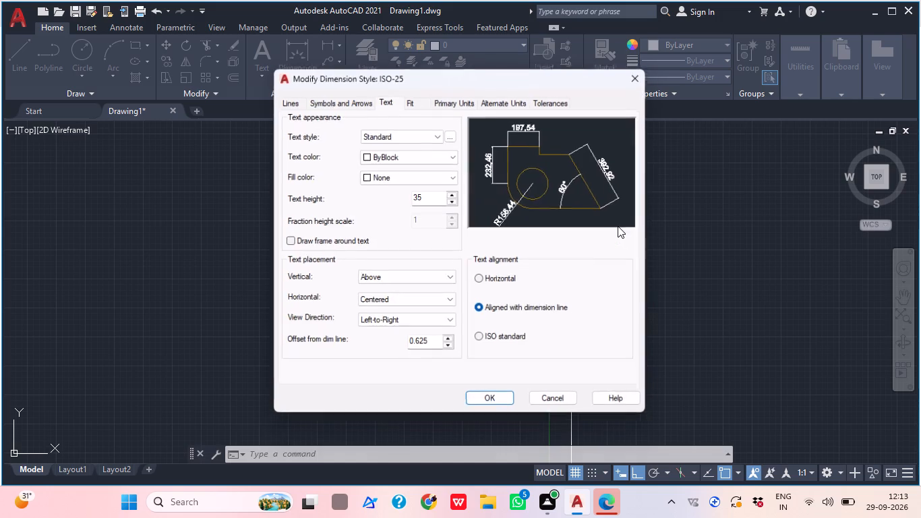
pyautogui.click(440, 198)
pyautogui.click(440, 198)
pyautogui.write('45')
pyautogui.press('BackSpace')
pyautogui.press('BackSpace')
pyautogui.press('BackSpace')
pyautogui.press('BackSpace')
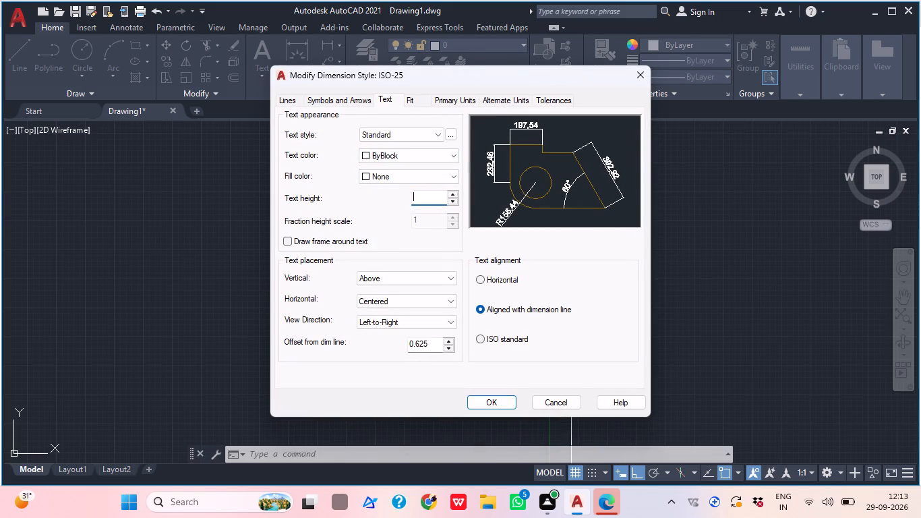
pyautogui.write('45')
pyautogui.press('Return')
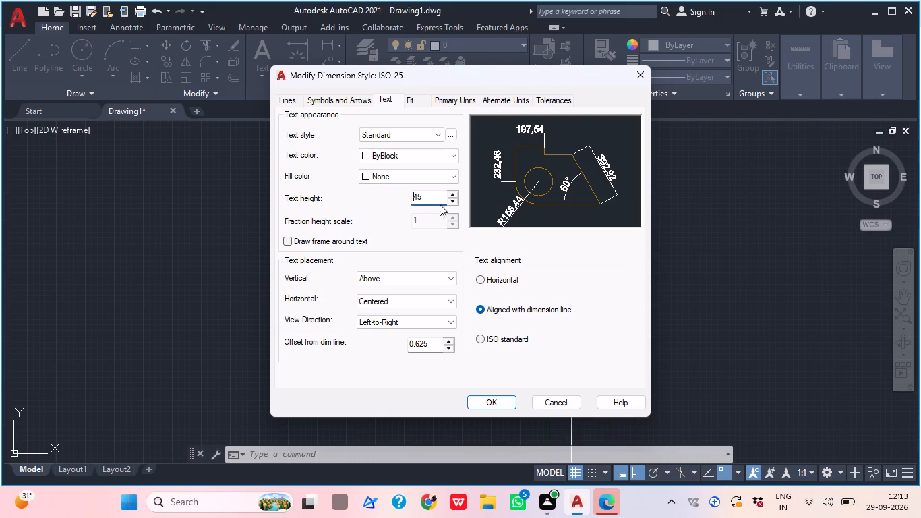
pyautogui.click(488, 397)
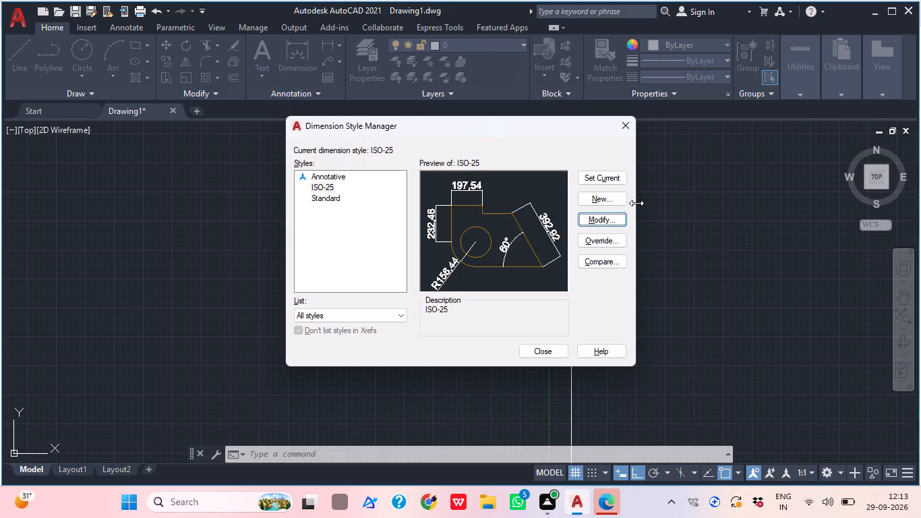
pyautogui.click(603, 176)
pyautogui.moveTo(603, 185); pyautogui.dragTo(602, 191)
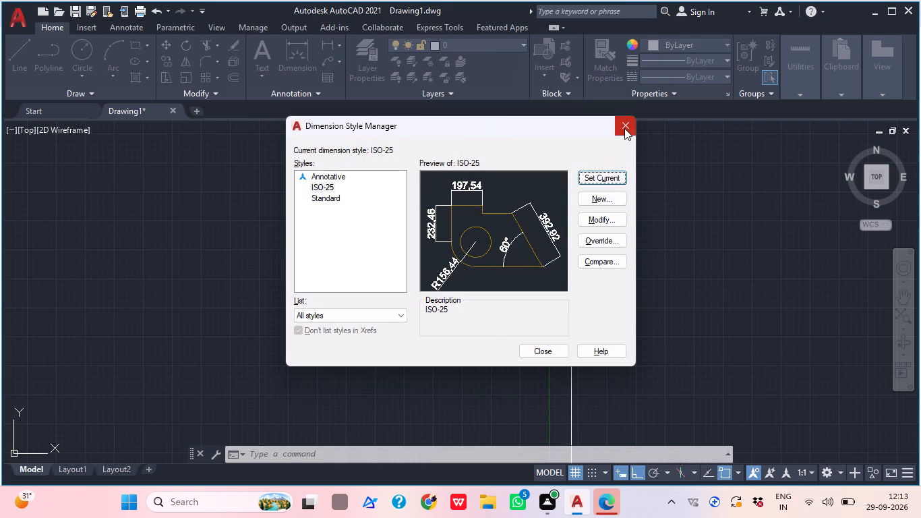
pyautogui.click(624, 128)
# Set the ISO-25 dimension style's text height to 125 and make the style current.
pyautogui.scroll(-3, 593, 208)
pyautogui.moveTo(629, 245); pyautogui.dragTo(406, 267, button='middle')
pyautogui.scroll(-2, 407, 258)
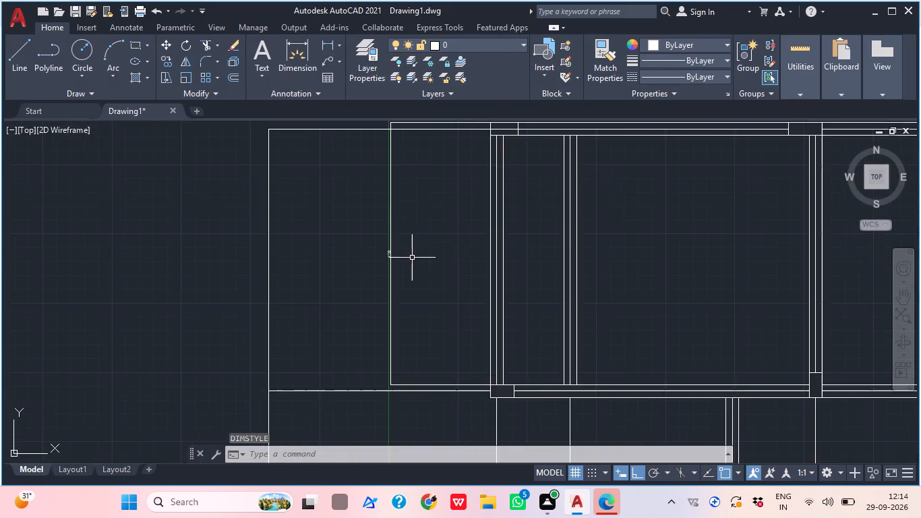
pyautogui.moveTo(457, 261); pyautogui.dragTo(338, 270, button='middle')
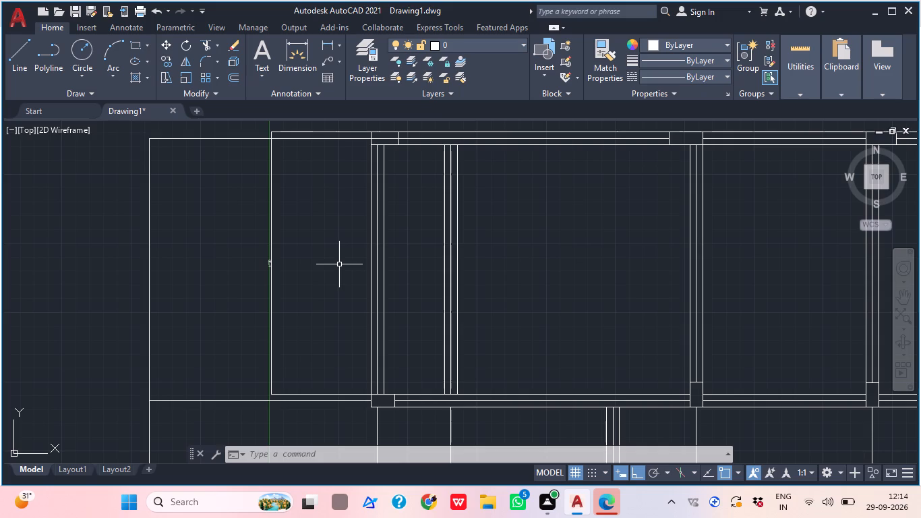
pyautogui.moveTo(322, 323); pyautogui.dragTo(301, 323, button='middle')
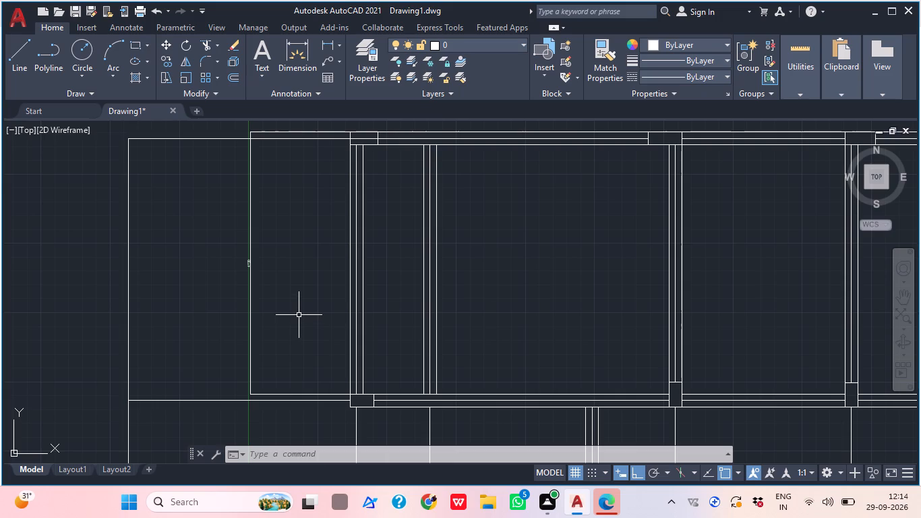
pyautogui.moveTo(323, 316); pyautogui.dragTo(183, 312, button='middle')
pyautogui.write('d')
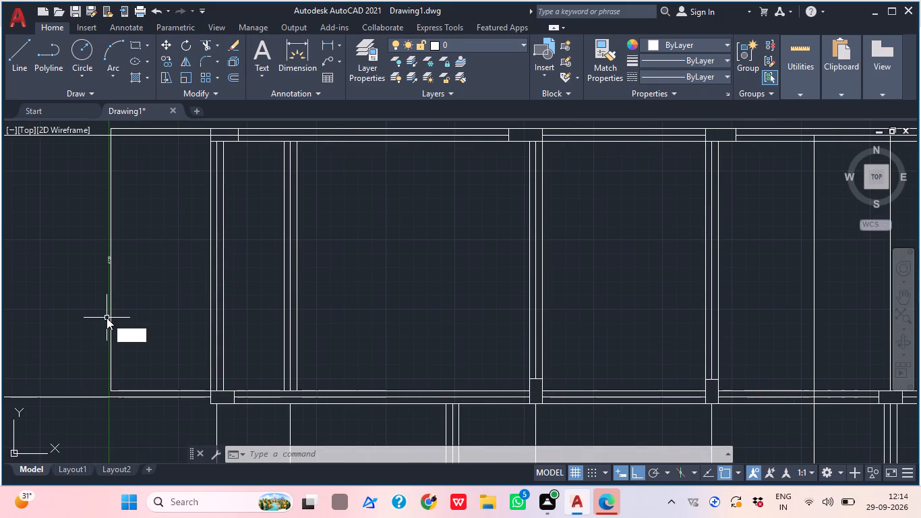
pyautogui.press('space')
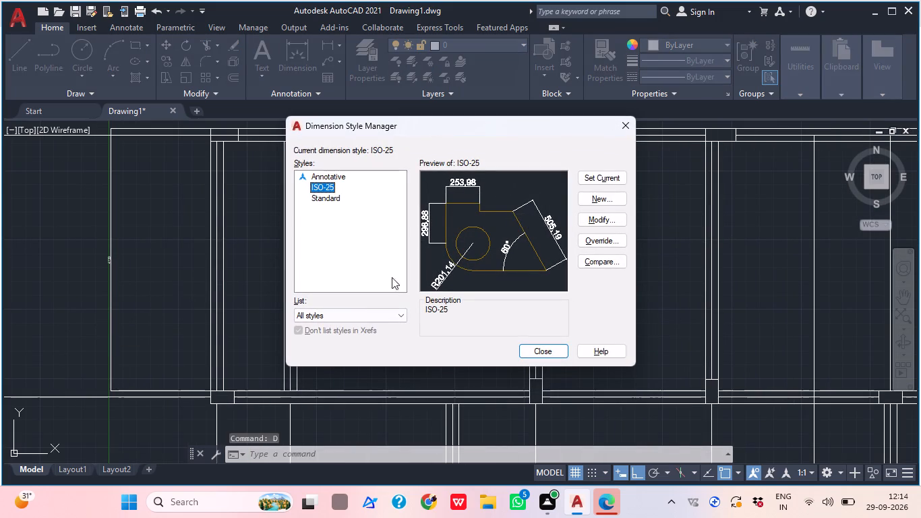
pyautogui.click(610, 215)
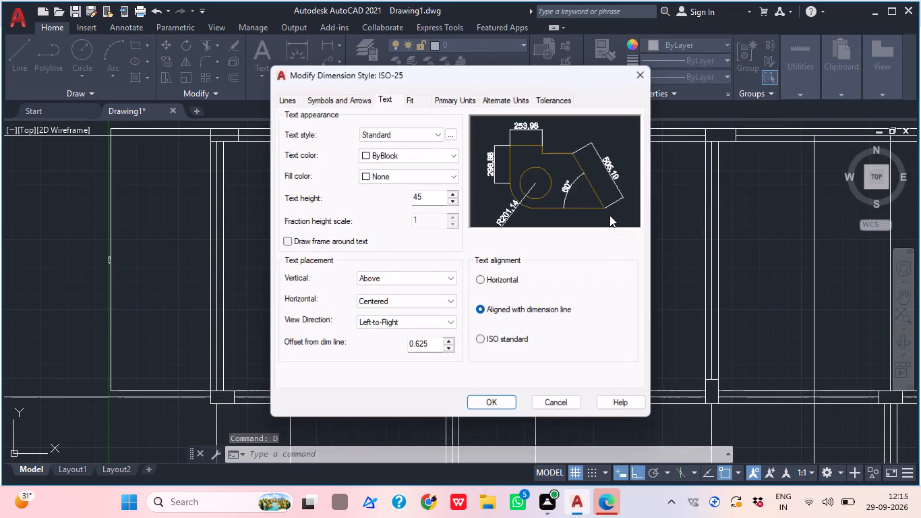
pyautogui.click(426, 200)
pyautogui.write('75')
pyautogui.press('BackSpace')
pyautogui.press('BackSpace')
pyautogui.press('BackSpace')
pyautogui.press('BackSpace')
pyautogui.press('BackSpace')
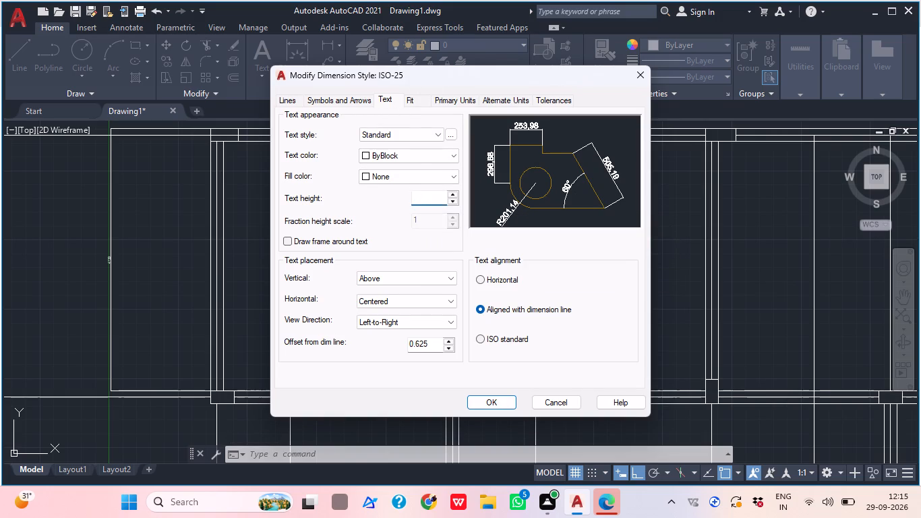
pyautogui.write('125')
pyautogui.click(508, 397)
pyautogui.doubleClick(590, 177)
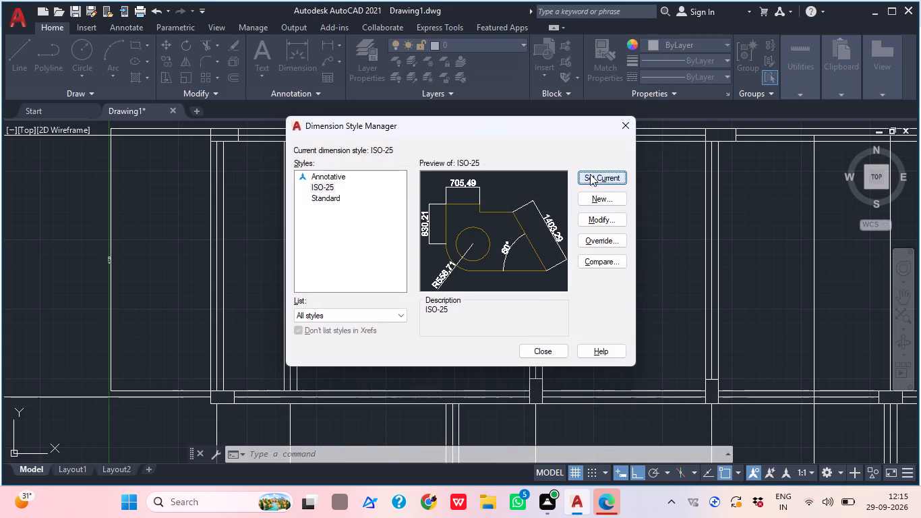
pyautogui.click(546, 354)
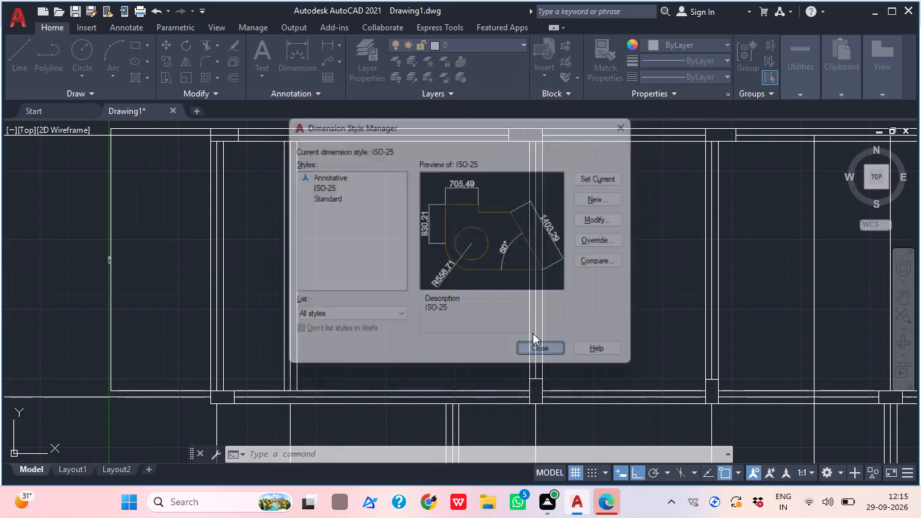
# Check the vertical dimension's text, set the ISO-25 dimension style's text height to 150, and make the style current.
pyautogui.scroll(-1, 533, 332)
pyautogui.scroll(1, 533, 332)
pyautogui.scroll(-1, 531, 332)
pyautogui.scroll(-1, 273, 306)
pyautogui.scroll(2, 265, 304)
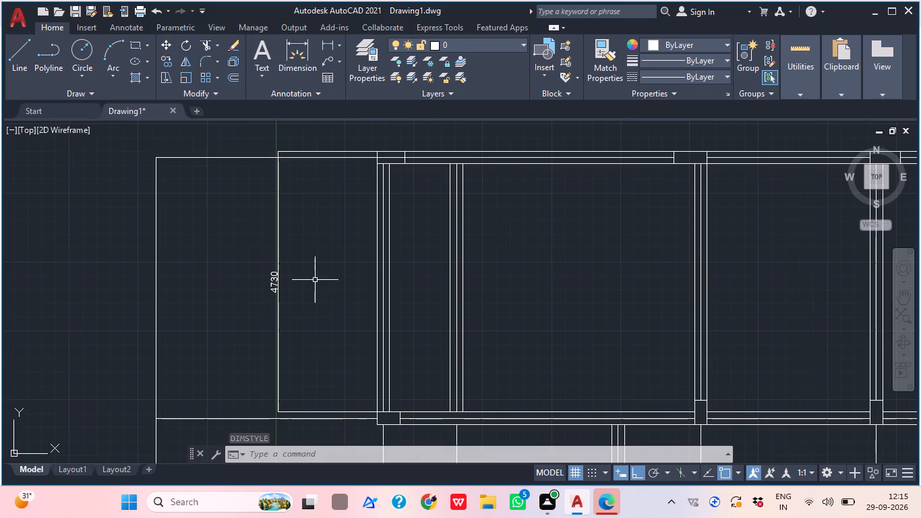
pyautogui.scroll(3, 281, 268)
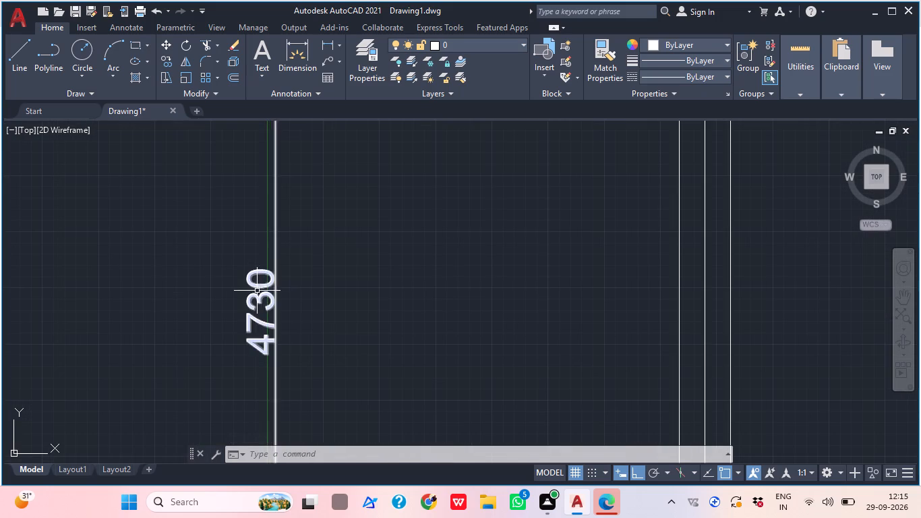
pyautogui.click(257, 291)
pyautogui.click(258, 289)
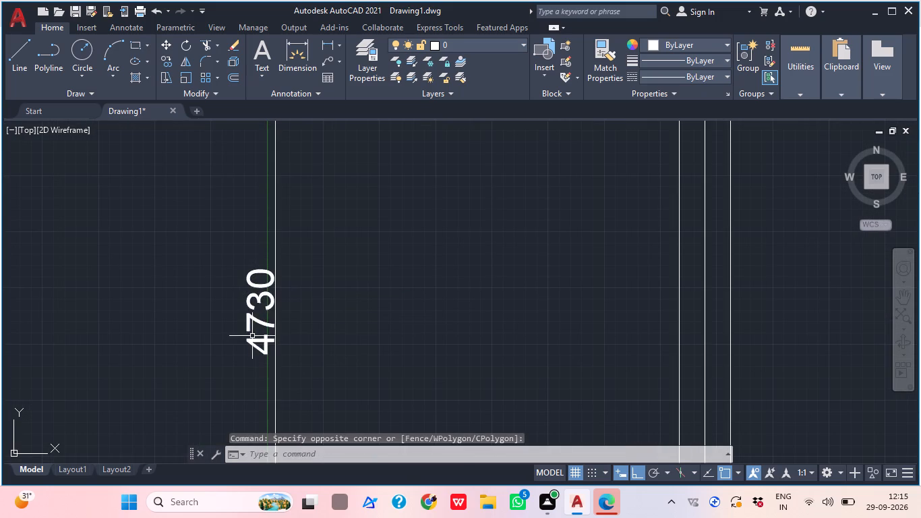
pyautogui.press('Escape')
pyautogui.write('d')
pyautogui.press('space')
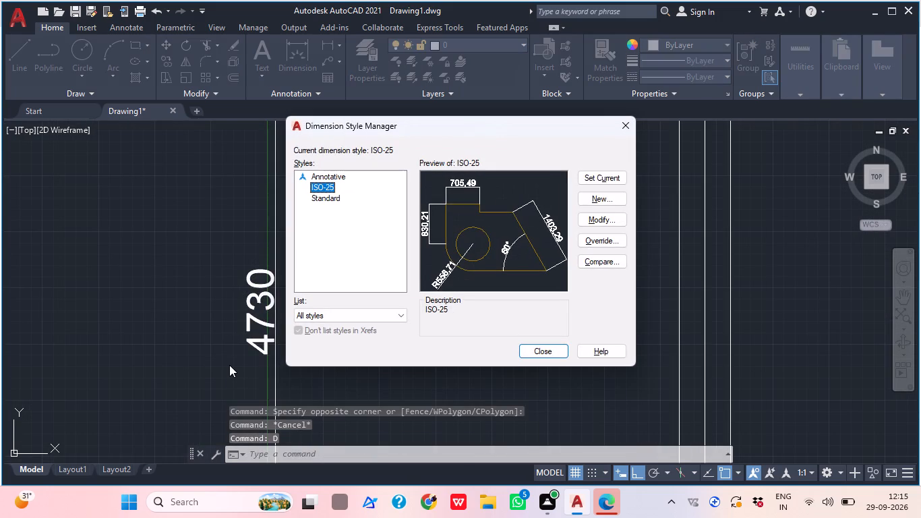
pyautogui.click(595, 215)
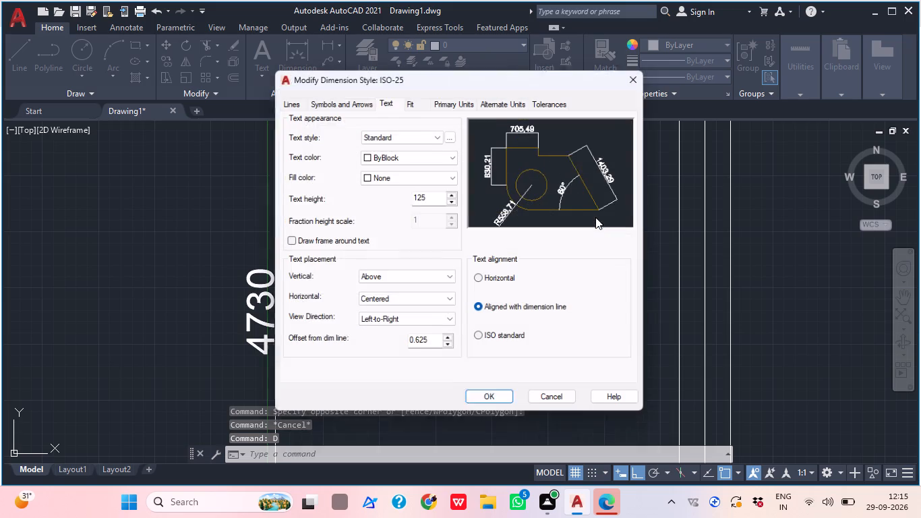
pyautogui.click(442, 196)
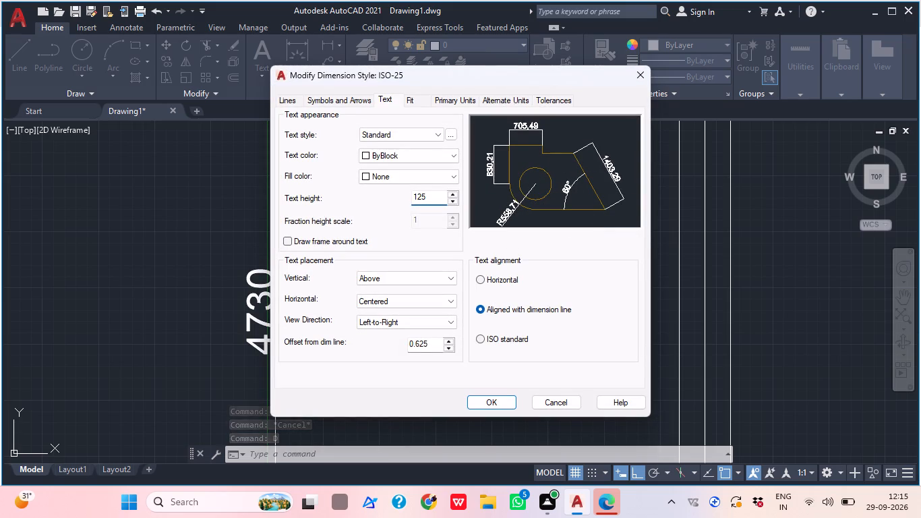
pyautogui.press('BackSpace')
pyautogui.press('BackSpace')
pyautogui.press('BackSpace')
pyautogui.write('15')
pyautogui.press('0')
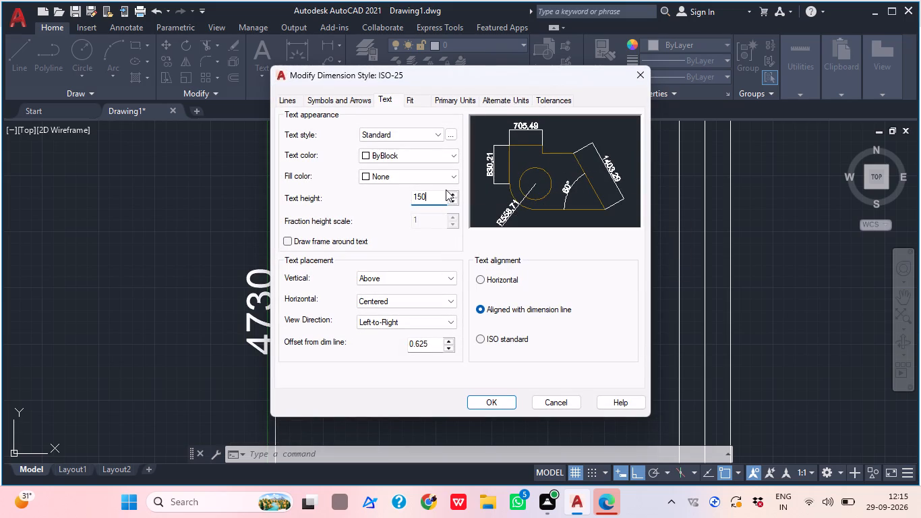
pyautogui.press('Return')
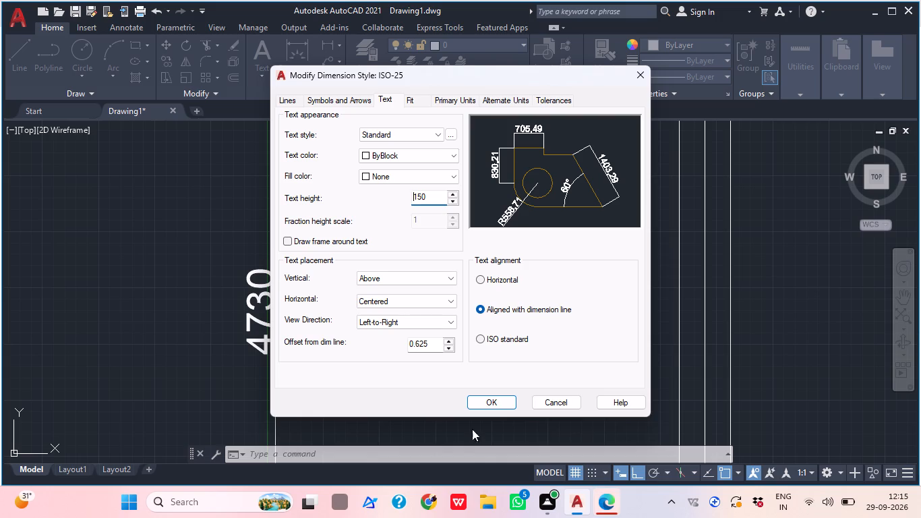
pyautogui.click(496, 408)
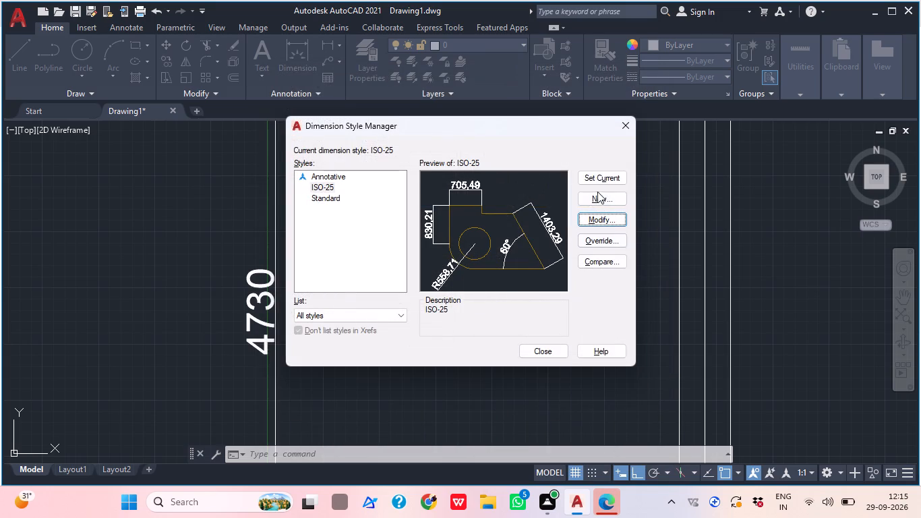
pyautogui.doubleClick(600, 178)
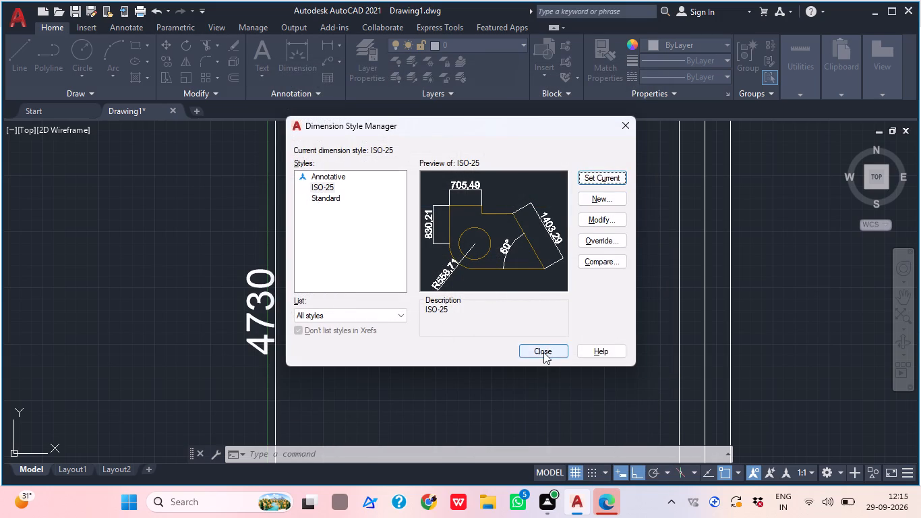
pyautogui.click(543, 352)
# Examine how readable the vertical dimension's text is beside the upper block's left wall at plan scale.
pyautogui.scroll(-9, 501, 304)
pyautogui.moveTo(515, 302); pyautogui.dragTo(417, 295, button='middle')
pyautogui.scroll(3, 411, 298)
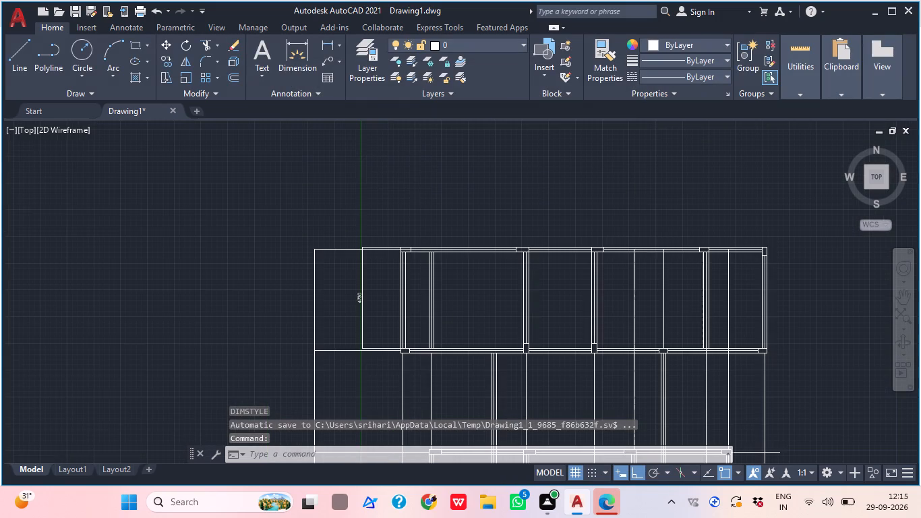
pyautogui.press('Escape')
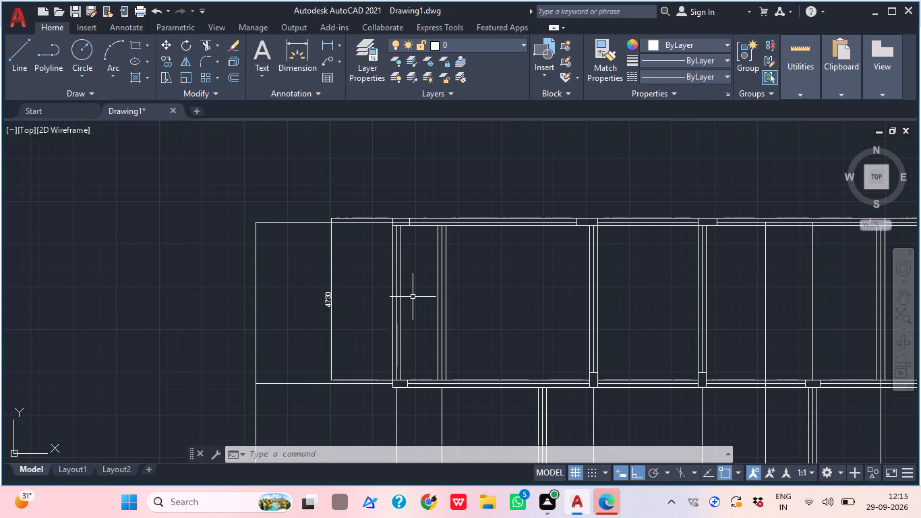
pyautogui.moveTo(393, 289); pyautogui.dragTo(303, 278, button='middle')
pyautogui.scroll(1, 202, 294)
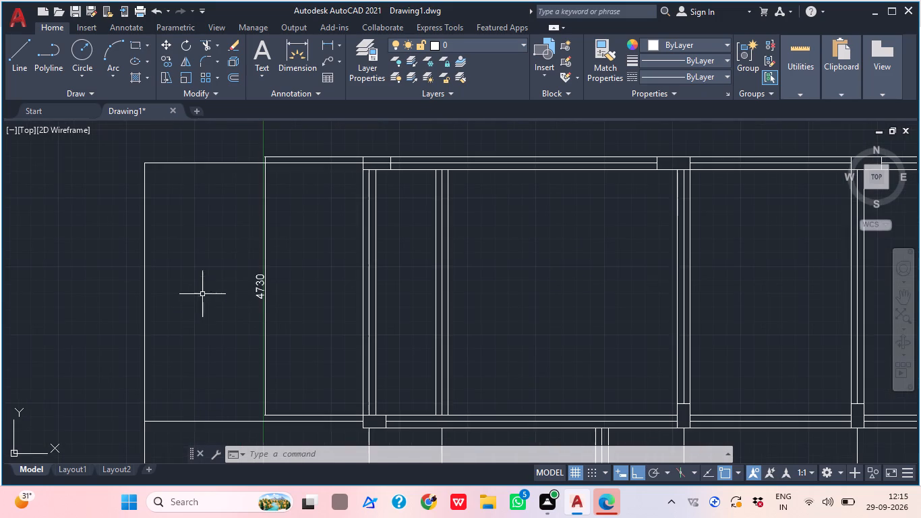
pyautogui.moveTo(268, 291); pyautogui.dragTo(204, 290, button='middle')
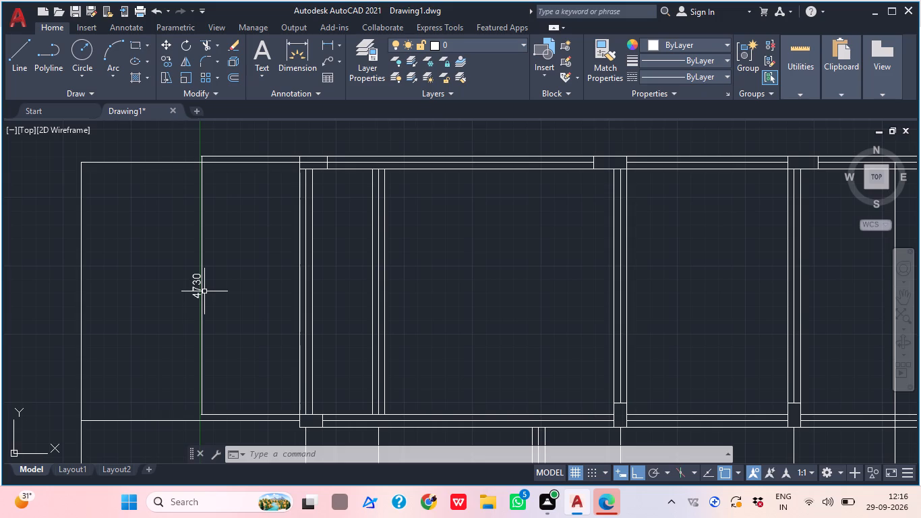
pyautogui.moveTo(241, 293); pyautogui.dragTo(239, 293, button='middle')
pyautogui.moveTo(239, 293); pyautogui.dragTo(222, 289, button='middle')
pyautogui.scroll(-2, 223, 276)
pyautogui.moveTo(228, 299); pyautogui.dragTo(239, 263, button='middle')
pyautogui.scroll(2, 220, 241)
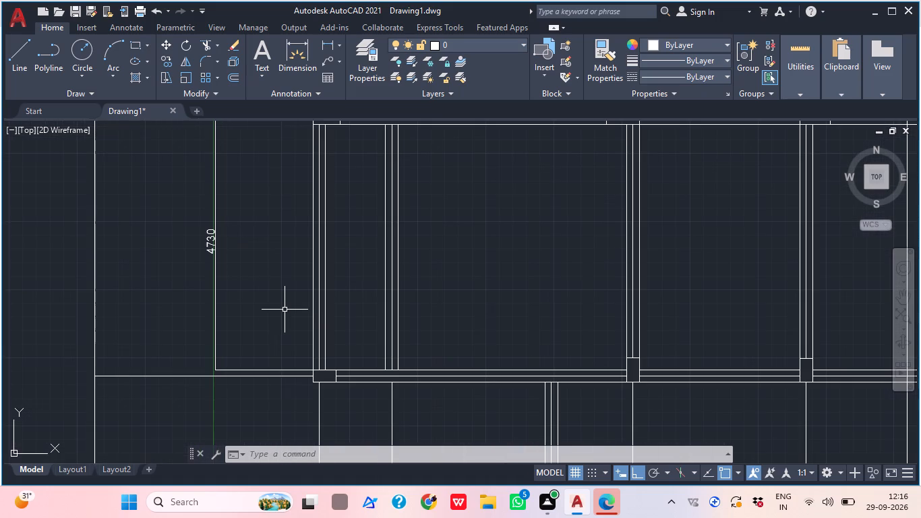
# Set the ISO-25 dimension style's text height to 200 and make the style current.
pyautogui.press('d')
pyautogui.press('space')
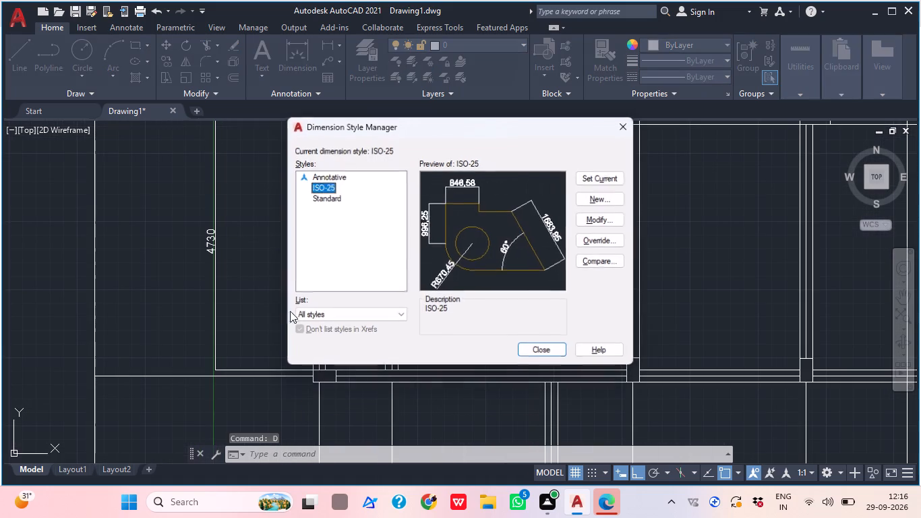
pyautogui.click(602, 220)
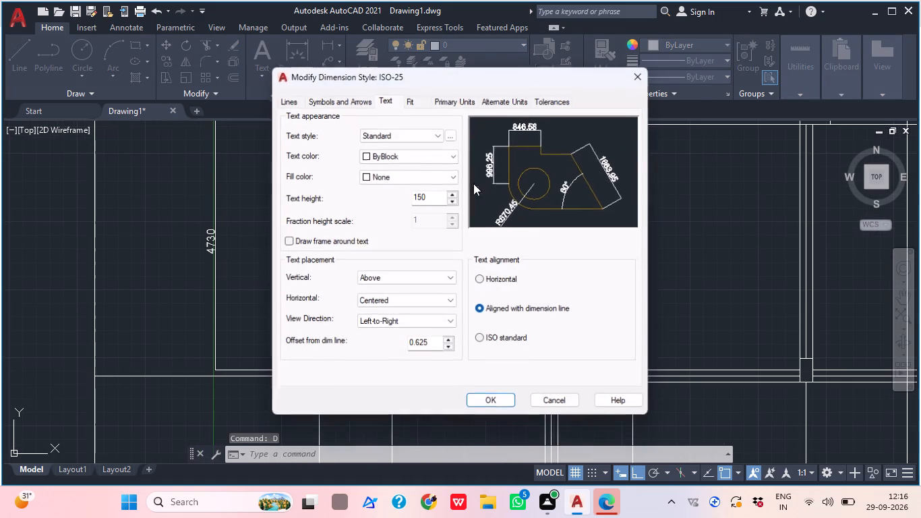
pyautogui.click(436, 196)
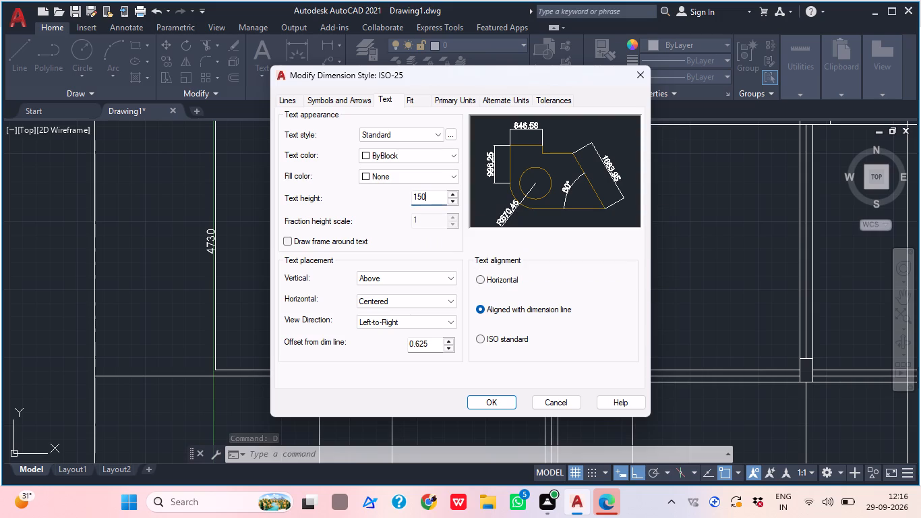
pyautogui.press('BackSpace')
pyautogui.press('BackSpace')
pyautogui.press('BackSpace')
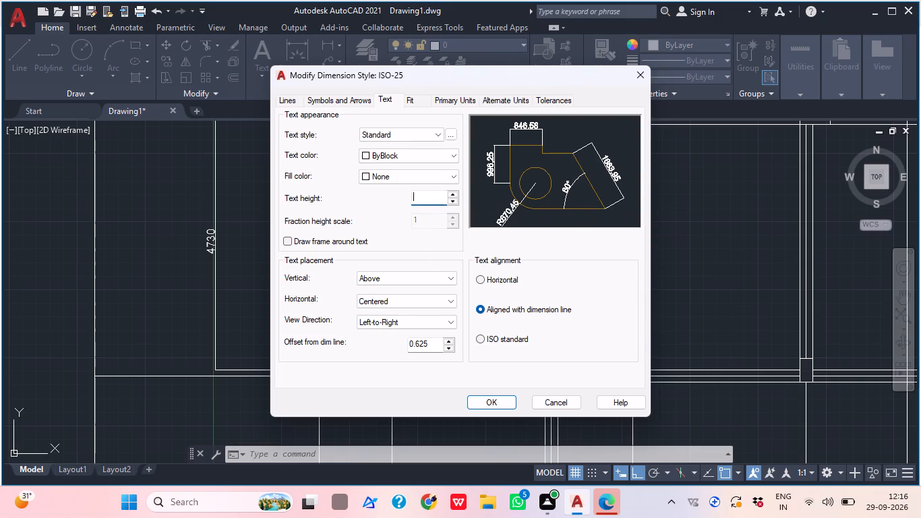
pyautogui.press('2')
pyautogui.press('0')
pyautogui.press('0')
pyautogui.press('Return')
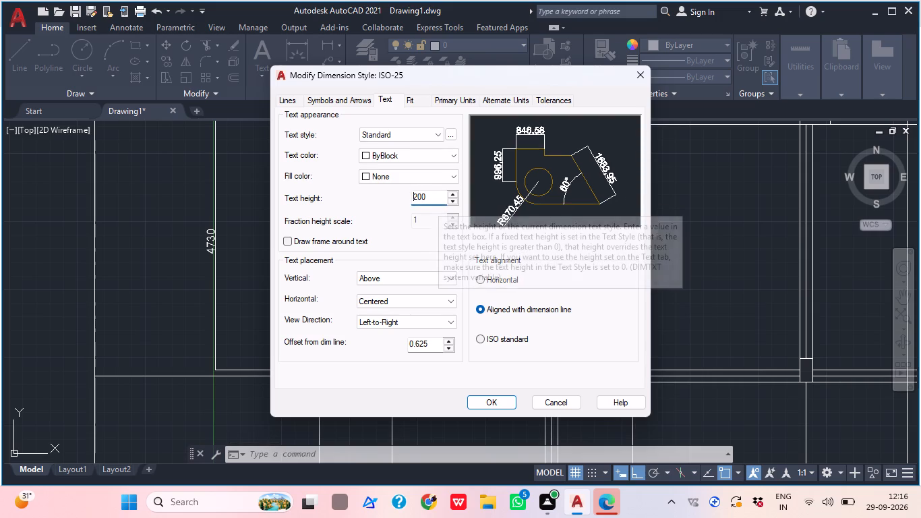
pyautogui.click(492, 407)
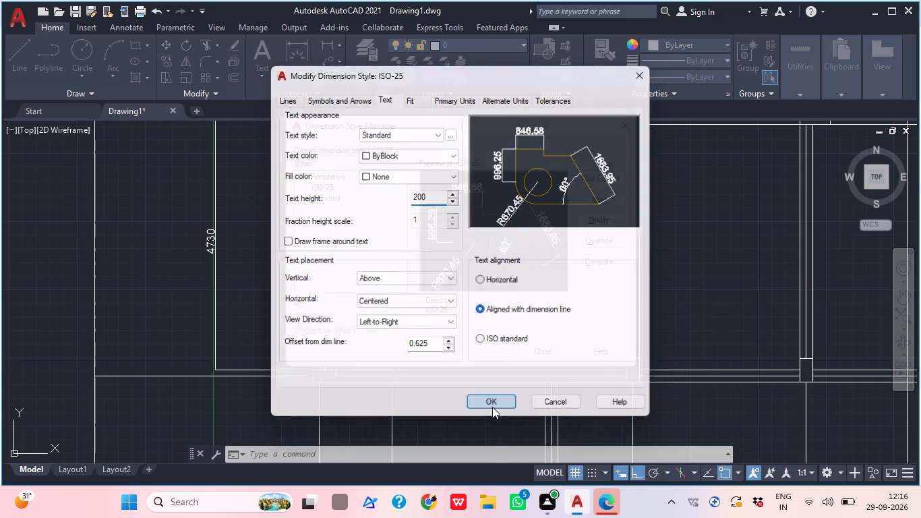
pyautogui.doubleClick(600, 173)
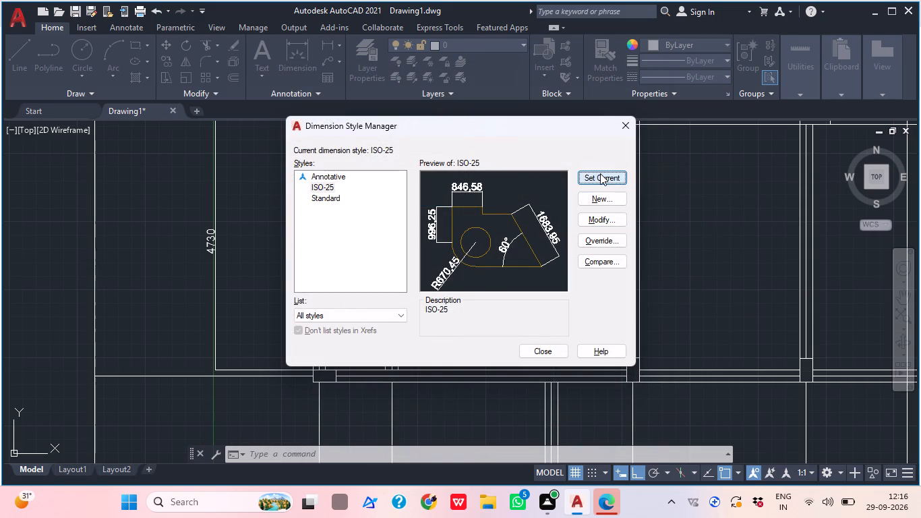
pyautogui.click(622, 116)
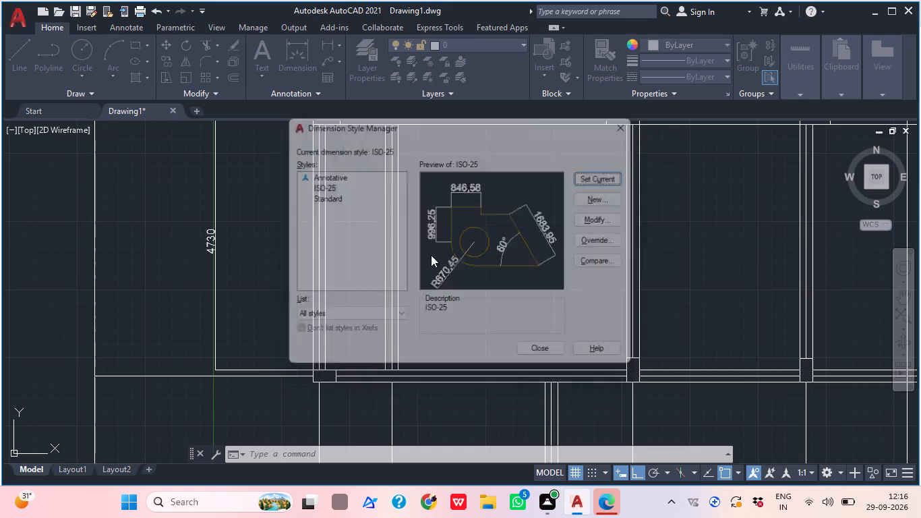
# Check how readable the vertical dimension's text is beside the upper block at whole-plan scale.
pyautogui.scroll(-5, 380, 275)
pyautogui.moveTo(384, 286); pyautogui.dragTo(351, 293, button='middle')
pyautogui.scroll(1, 351, 293)
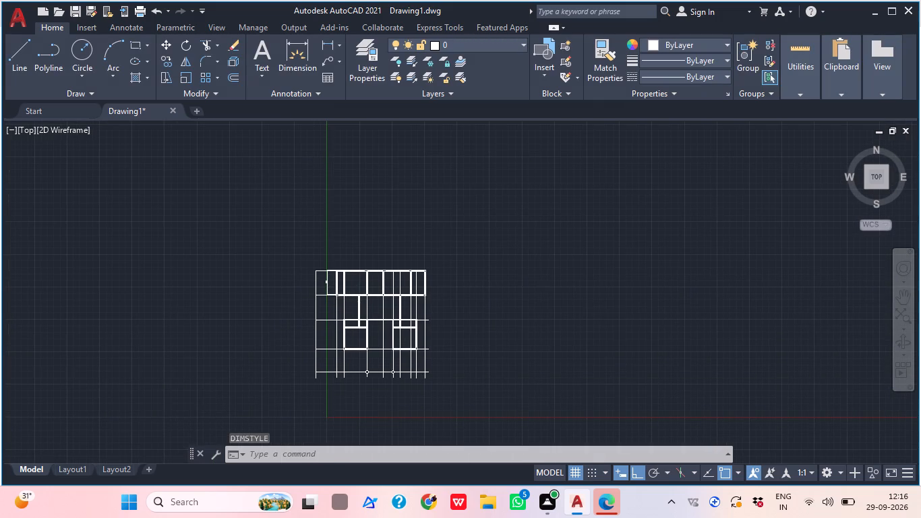
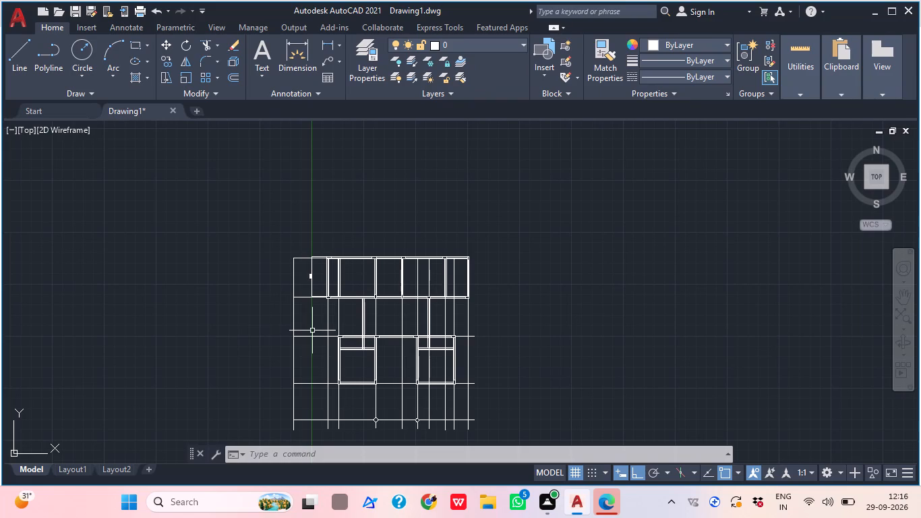
# Examine the vertical dimension beside the upper block's left wall up close, along with the walls and centrelines around the block's lower-left corner.
pyautogui.scroll(2, 315, 326)
pyautogui.moveTo(337, 289); pyautogui.dragTo(334, 295, button='middle')
pyautogui.scroll(1, 274, 222)
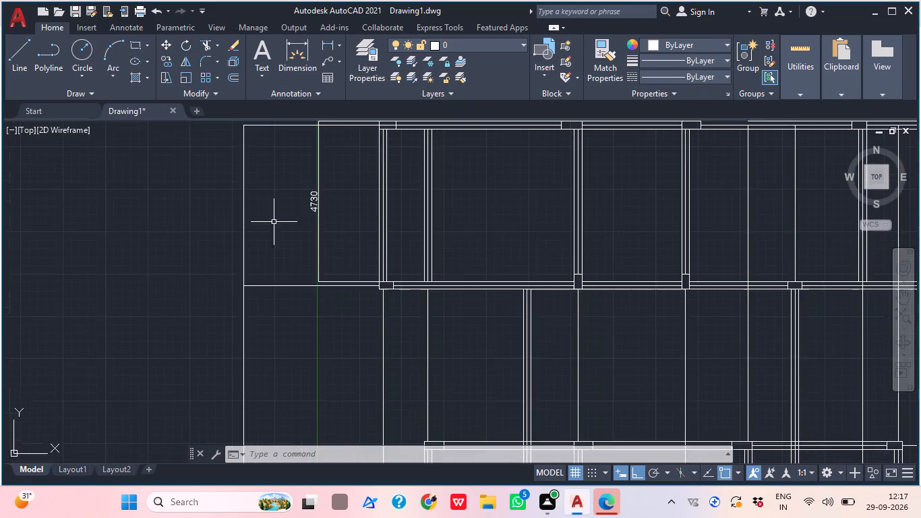
pyautogui.scroll(2, 274, 222)
pyautogui.moveTo(382, 232); pyautogui.dragTo(335, 256, button='middle')
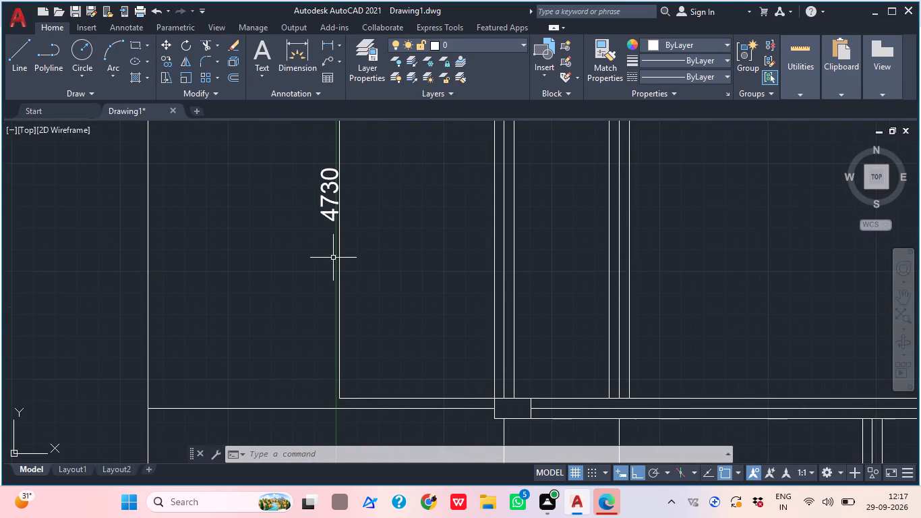
pyautogui.moveTo(334, 283); pyautogui.dragTo(264, 285, button='middle')
pyautogui.moveTo(323, 306); pyautogui.dragTo(293, 234, button='middle')
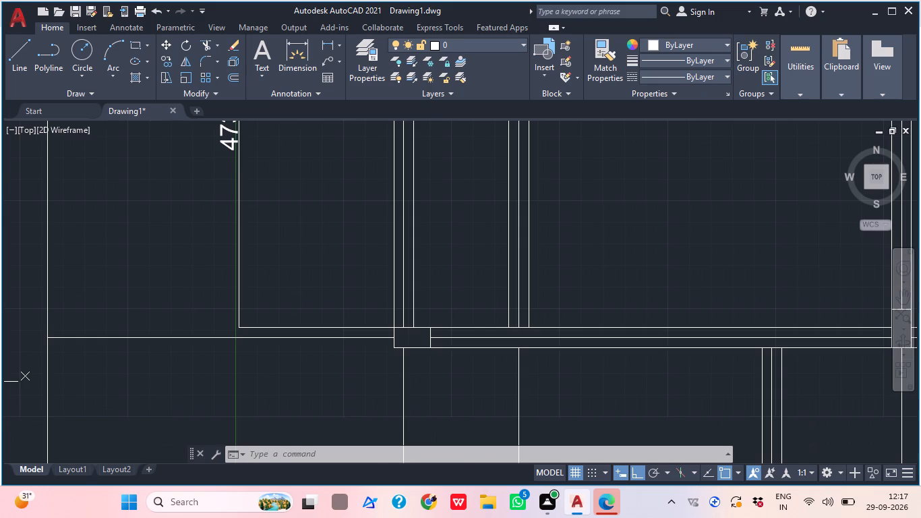
pyautogui.scroll(-3, 293, 234)
pyautogui.moveTo(293, 234); pyautogui.dragTo(285, 252, button='middle')
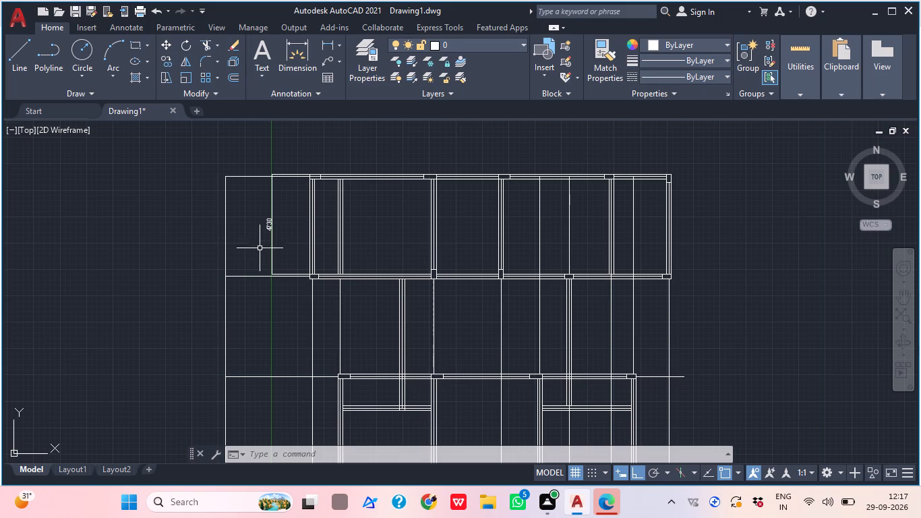
pyautogui.moveTo(311, 297); pyautogui.dragTo(290, 289, button='middle')
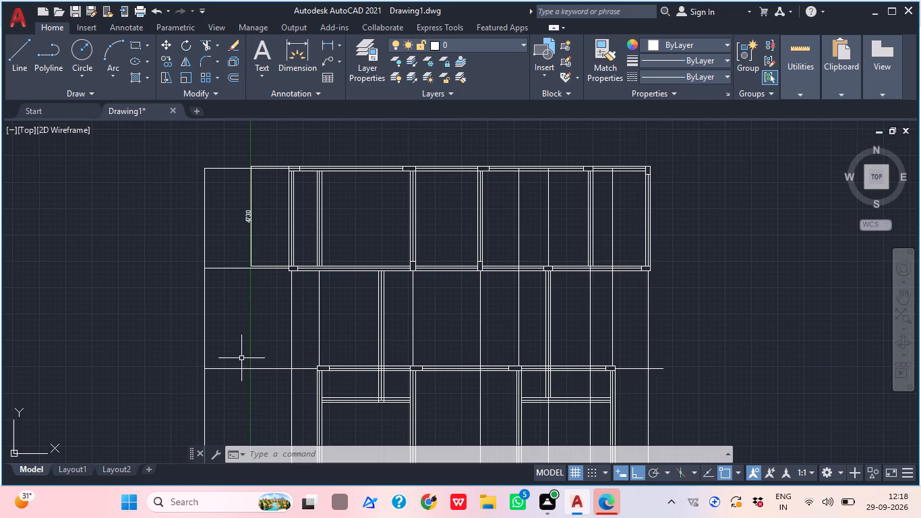
pyautogui.scroll(-1, 252, 359)
pyautogui.moveTo(247, 348); pyautogui.dragTo(235, 325, button='middle')
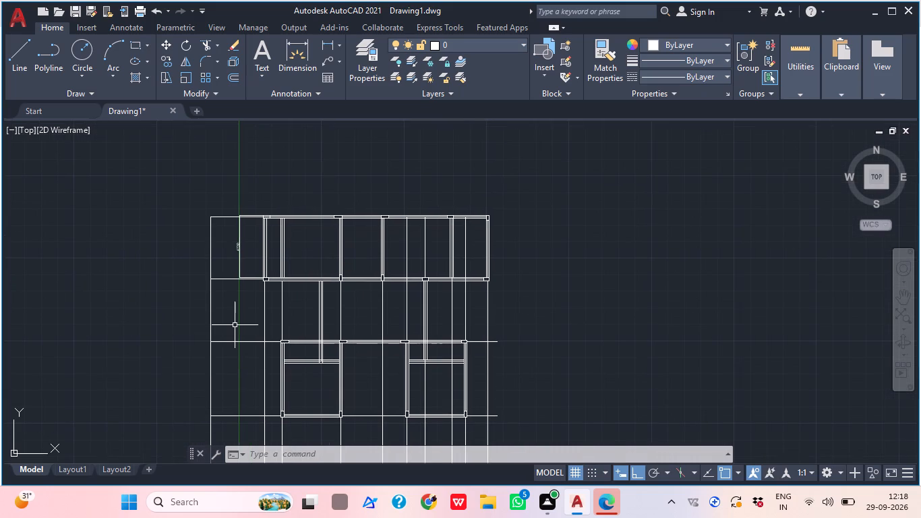
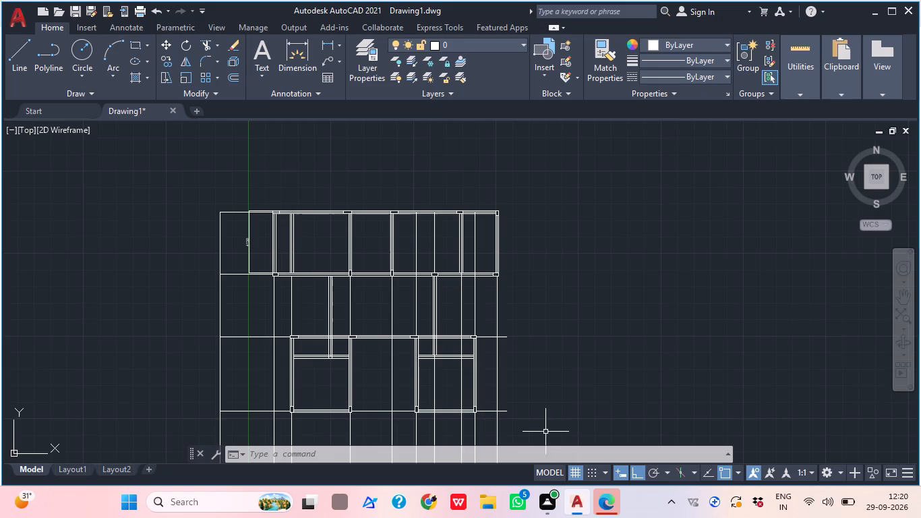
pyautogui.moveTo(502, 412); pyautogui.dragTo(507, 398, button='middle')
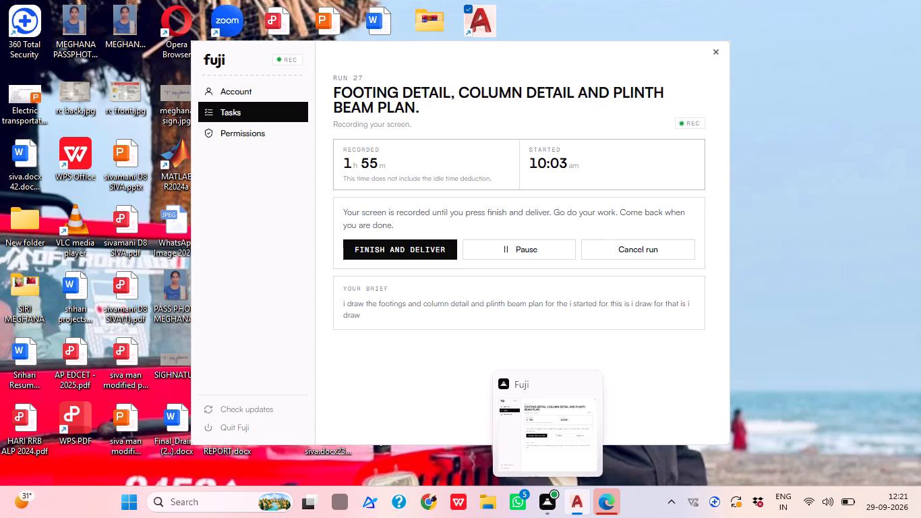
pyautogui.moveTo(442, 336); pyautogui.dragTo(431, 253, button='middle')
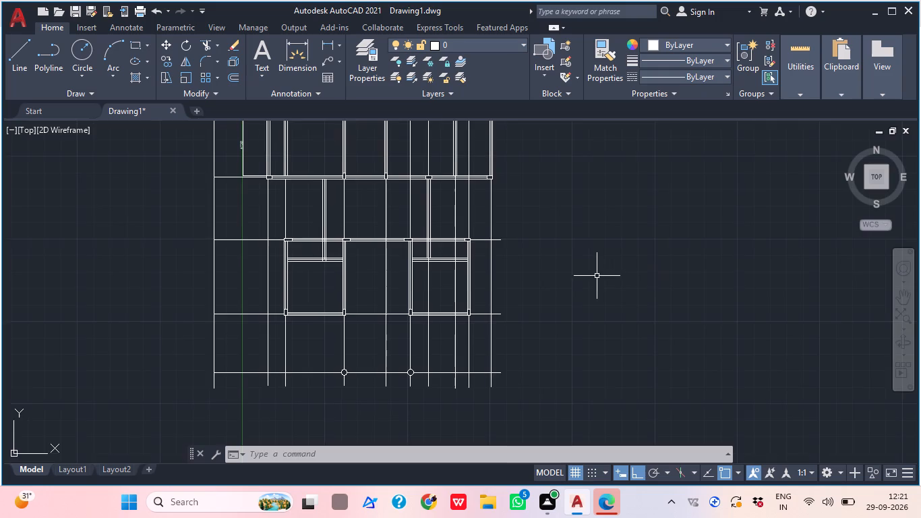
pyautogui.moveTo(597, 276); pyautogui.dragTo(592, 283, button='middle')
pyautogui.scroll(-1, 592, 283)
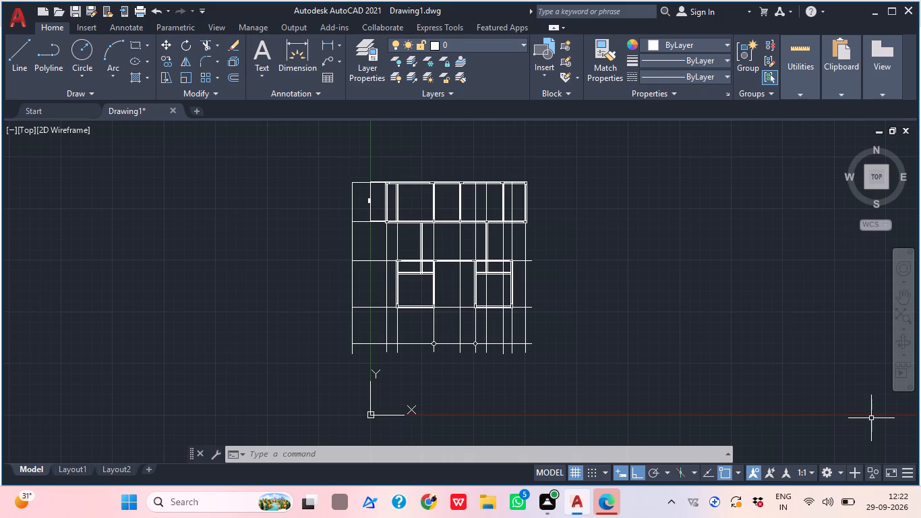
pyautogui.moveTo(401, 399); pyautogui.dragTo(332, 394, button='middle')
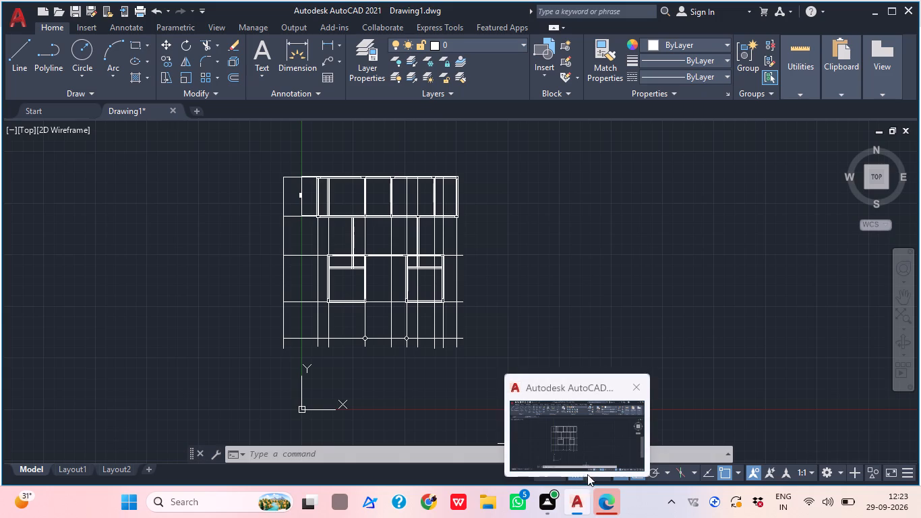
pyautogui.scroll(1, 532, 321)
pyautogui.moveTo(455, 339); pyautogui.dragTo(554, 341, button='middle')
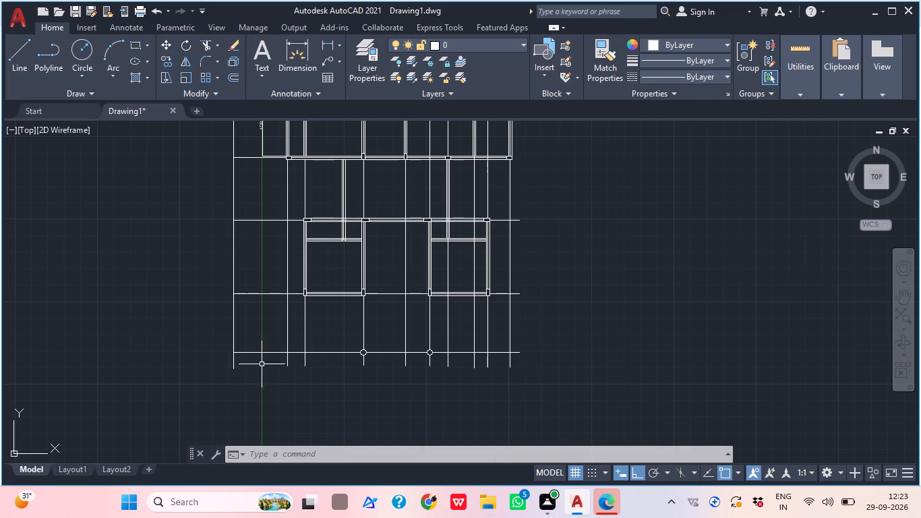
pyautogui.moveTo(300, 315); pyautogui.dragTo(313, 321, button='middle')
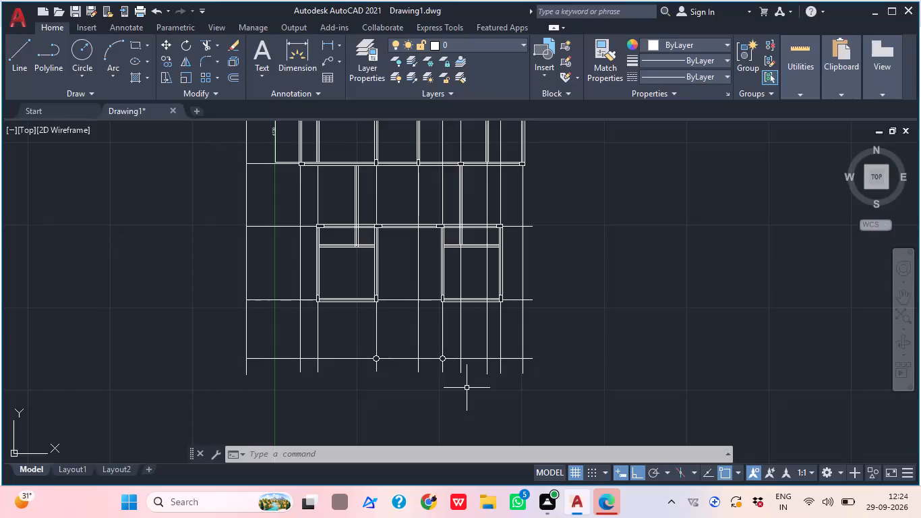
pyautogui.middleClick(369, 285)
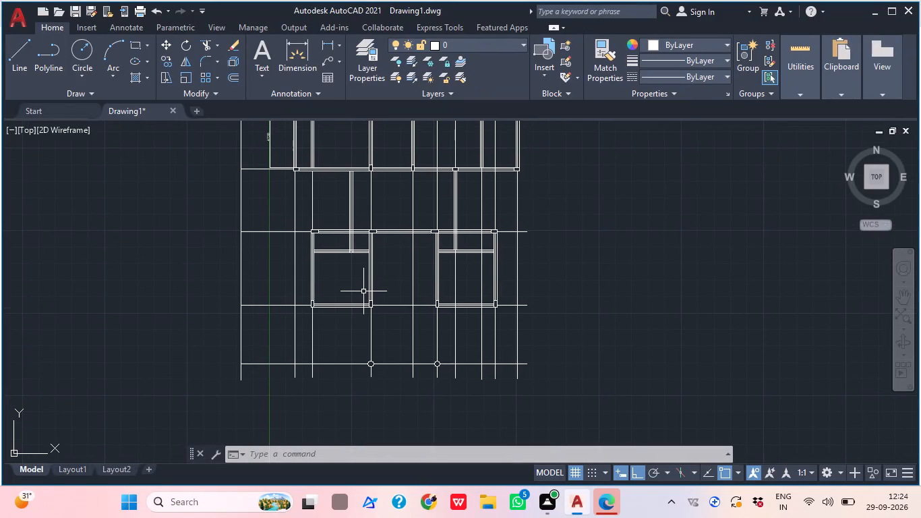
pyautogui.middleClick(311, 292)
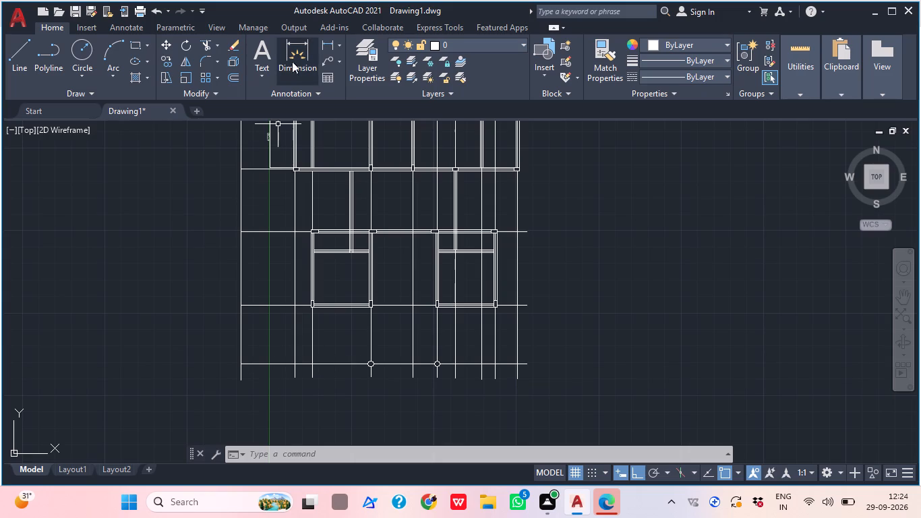
# Add a vertical linear dimension from the upper block's lower-left column to the lower block's top centreline, in line with the existing dimension.
pyautogui.click(323, 48)
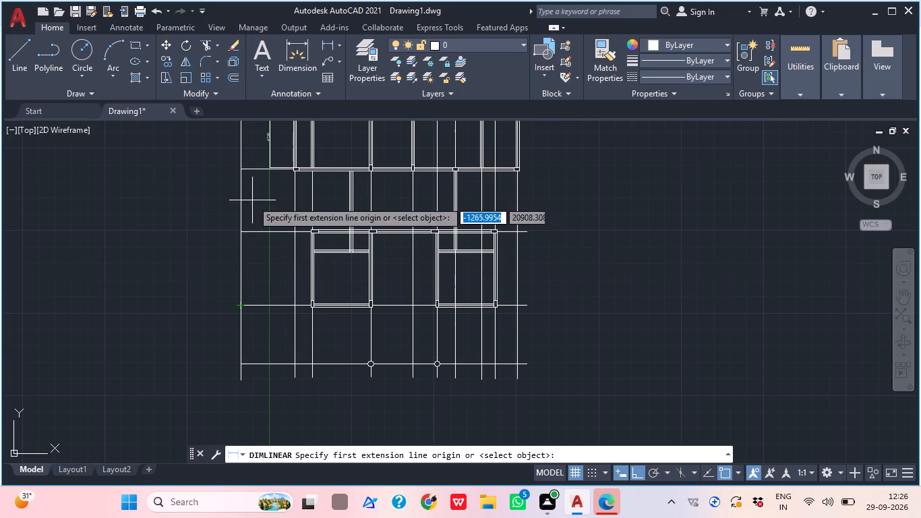
pyautogui.moveTo(252, 203); pyautogui.dragTo(266, 294, button='middle')
pyautogui.scroll(4, 293, 272)
pyautogui.click(326, 37)
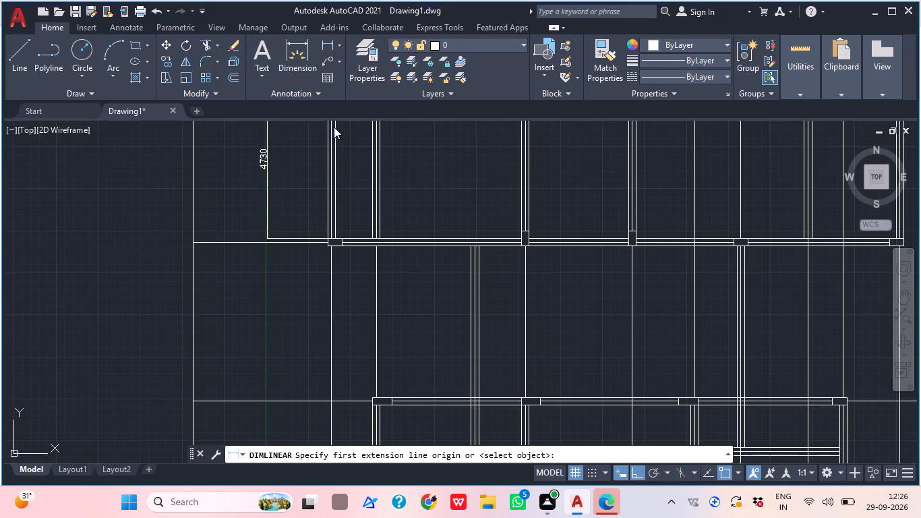
pyautogui.scroll(3, 321, 262)
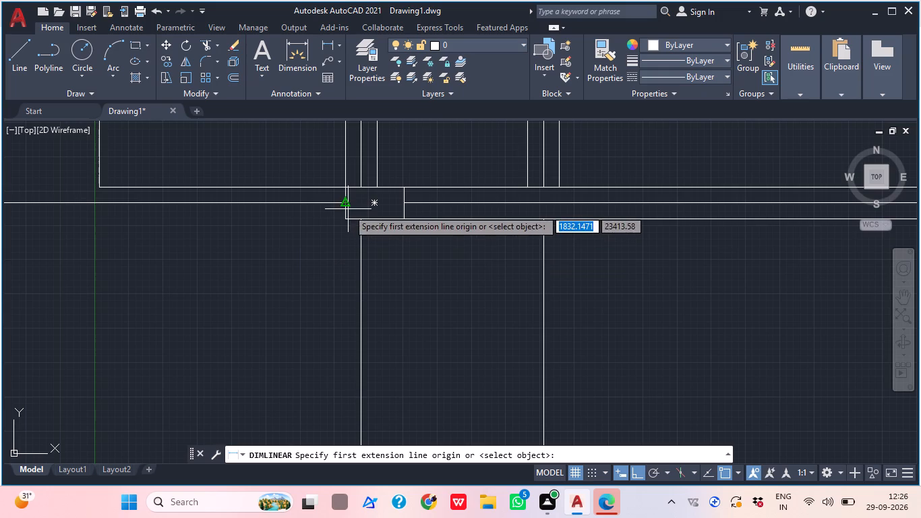
pyautogui.click(348, 207)
pyautogui.scroll(-2, 349, 205)
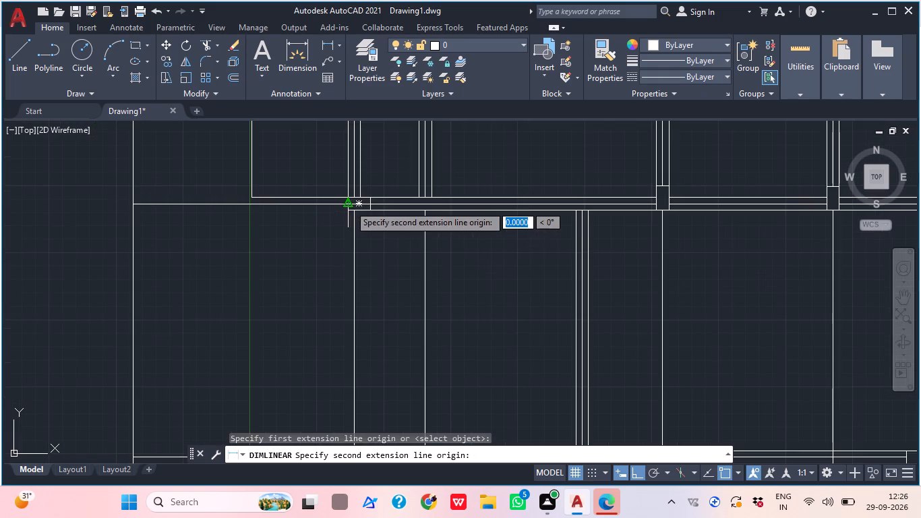
pyautogui.moveTo(335, 241); pyautogui.dragTo(357, 185, button='middle')
pyautogui.scroll(-1, 360, 297)
pyautogui.scroll(2, 431, 360)
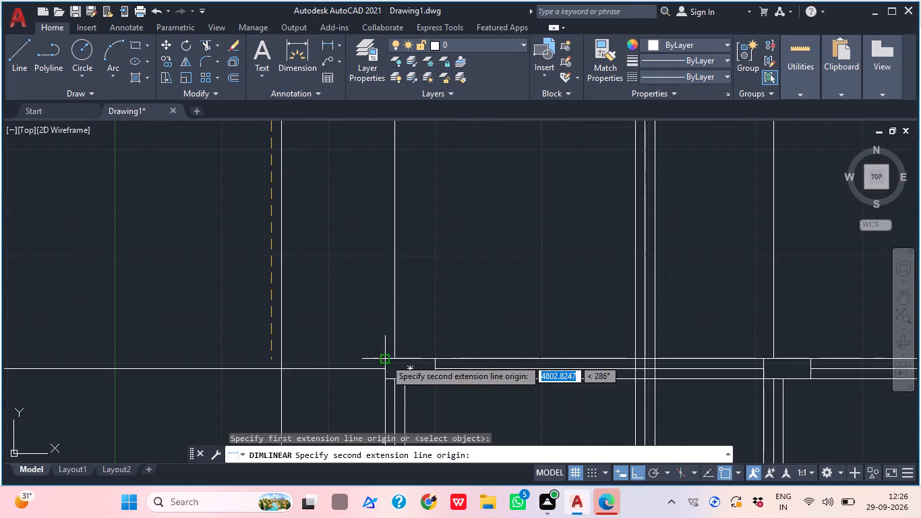
pyautogui.click(282, 367)
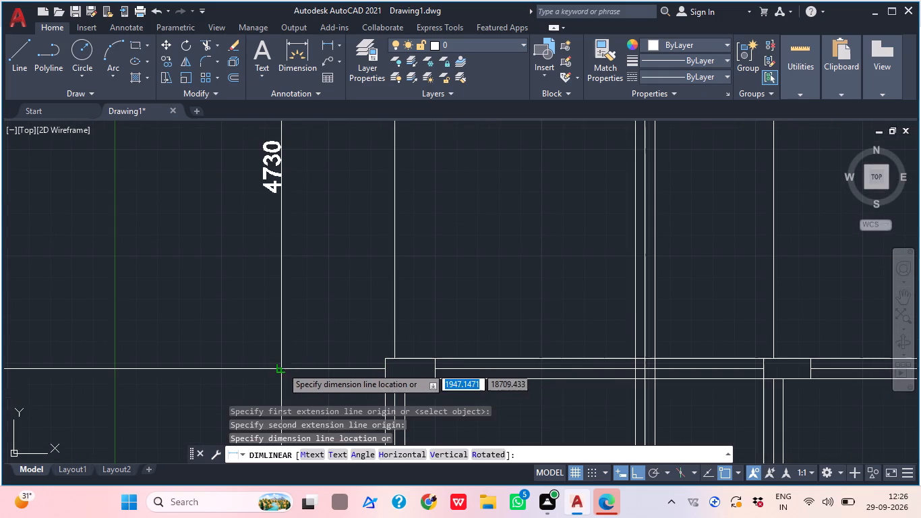
pyautogui.scroll(-2, 258, 366)
pyautogui.click(204, 351)
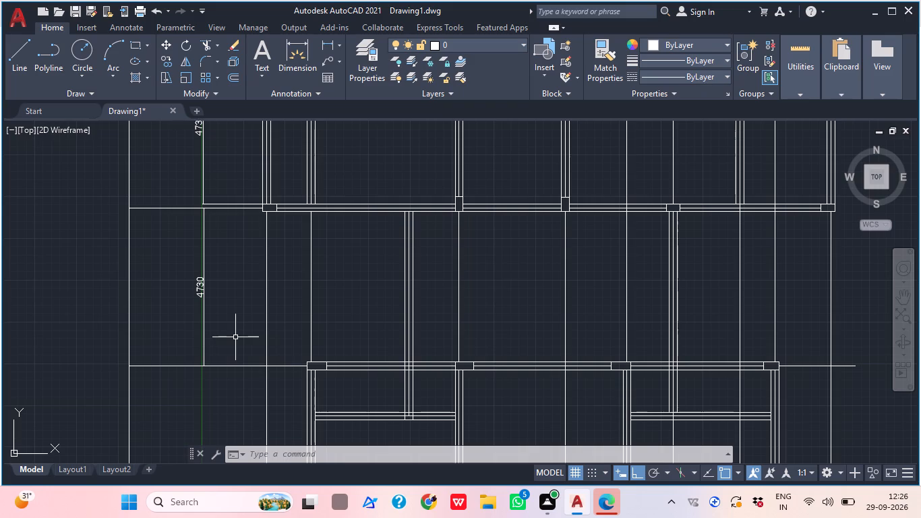
# Add a vertical linear dimension from the lower-left room's top-left column to its bottom-left column, continuing the dimension chain beside the plan.
pyautogui.moveTo(326, 324); pyautogui.dragTo(338, 271, button='middle')
pyautogui.scroll(-1, 338, 271)
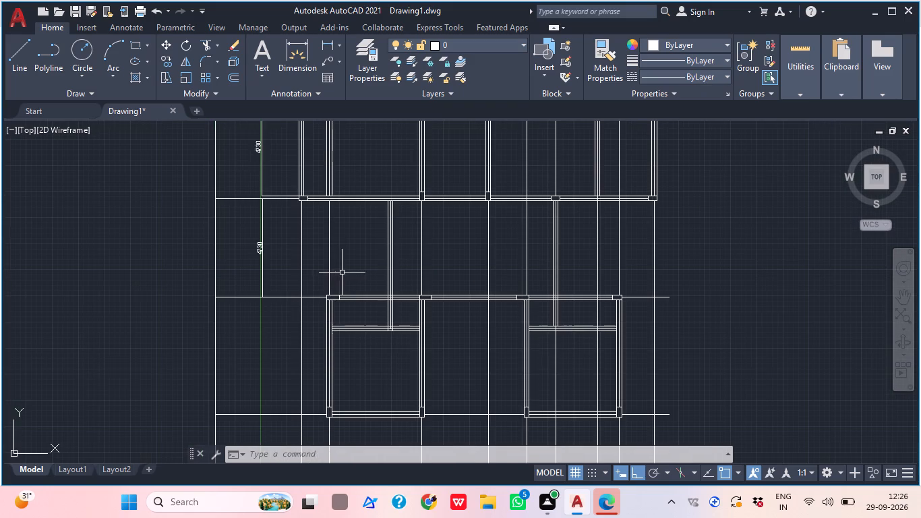
pyautogui.click(326, 39)
pyautogui.scroll(1, 326, 335)
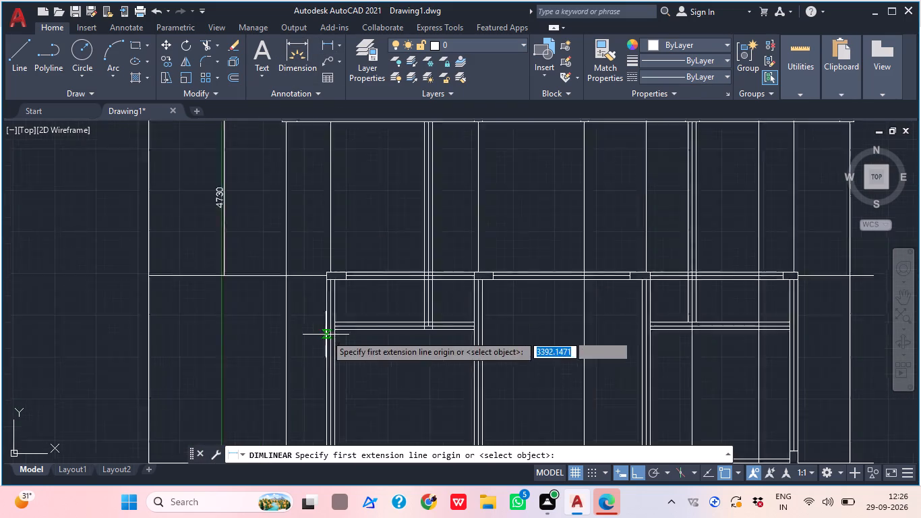
pyautogui.scroll(1, 326, 335)
pyautogui.scroll(2, 330, 270)
pyautogui.click(319, 208)
pyautogui.scroll(-1, 340, 192)
pyautogui.scroll(1, 340, 192)
pyautogui.scroll(-2, 343, 192)
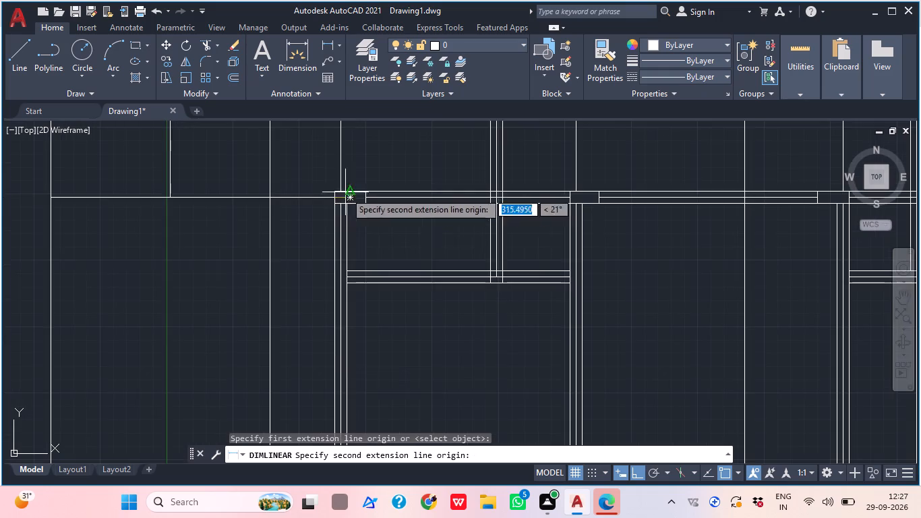
pyautogui.scroll(-1, 338, 351)
pyautogui.moveTo(334, 448); pyautogui.dragTo(356, 314, button='middle')
pyautogui.moveTo(361, 338); pyautogui.dragTo(380, 202, button='middle')
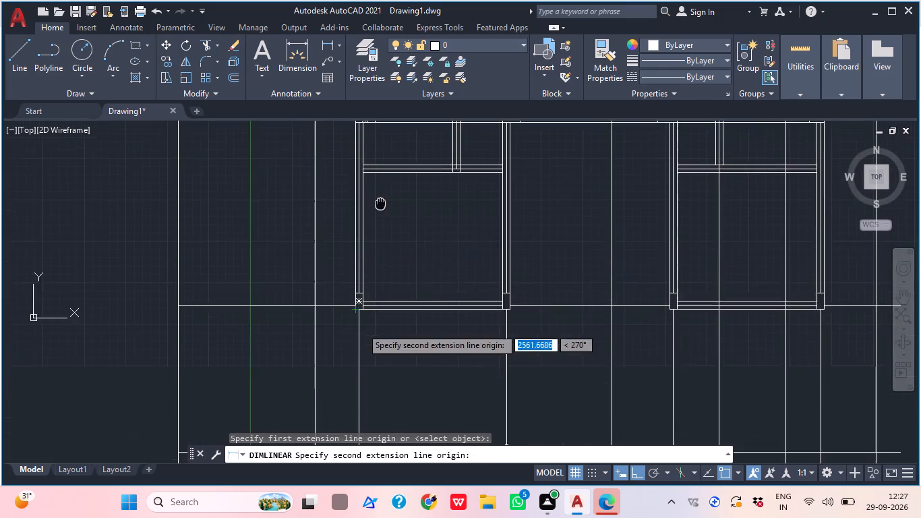
pyautogui.moveTo(380, 202); pyautogui.dragTo(380, 204, button='middle')
pyautogui.scroll(2, 355, 261)
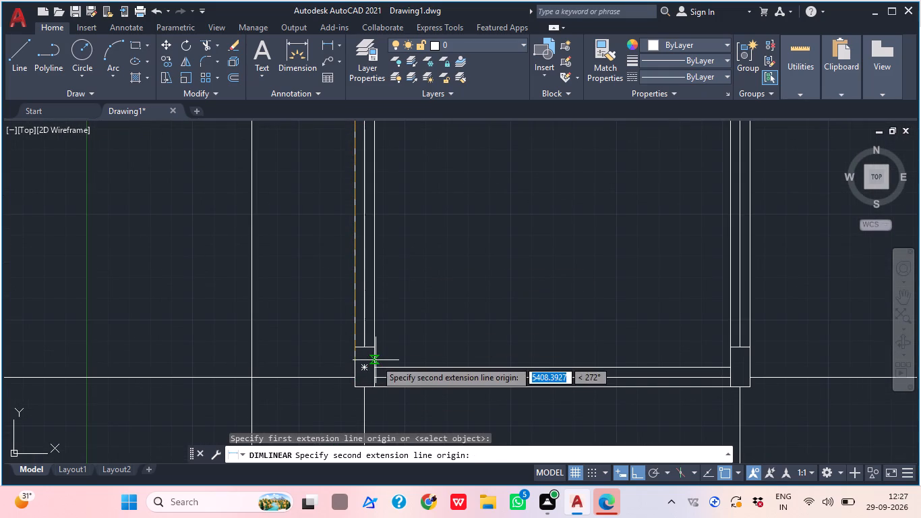
pyautogui.click(354, 368)
pyautogui.scroll(-1, 354, 368)
pyautogui.scroll(1, 354, 368)
pyautogui.scroll(-1, 354, 368)
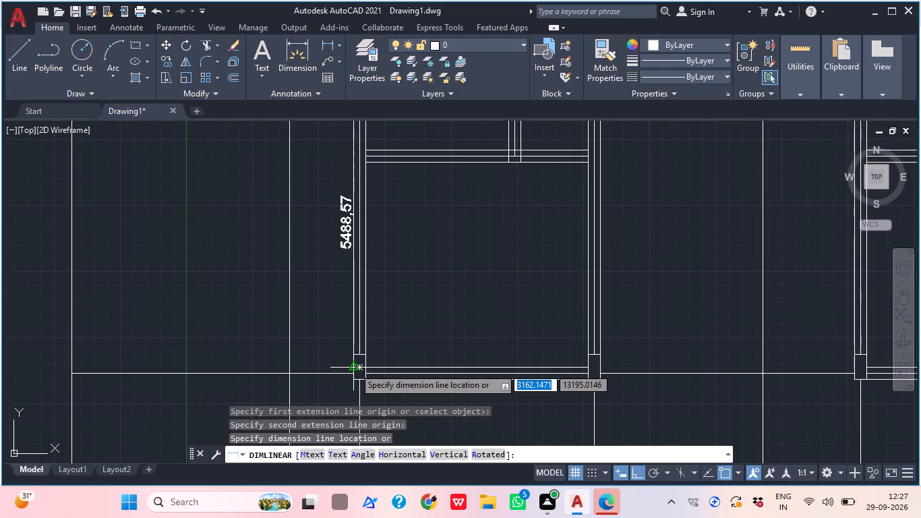
pyautogui.scroll(-3, 220, 355)
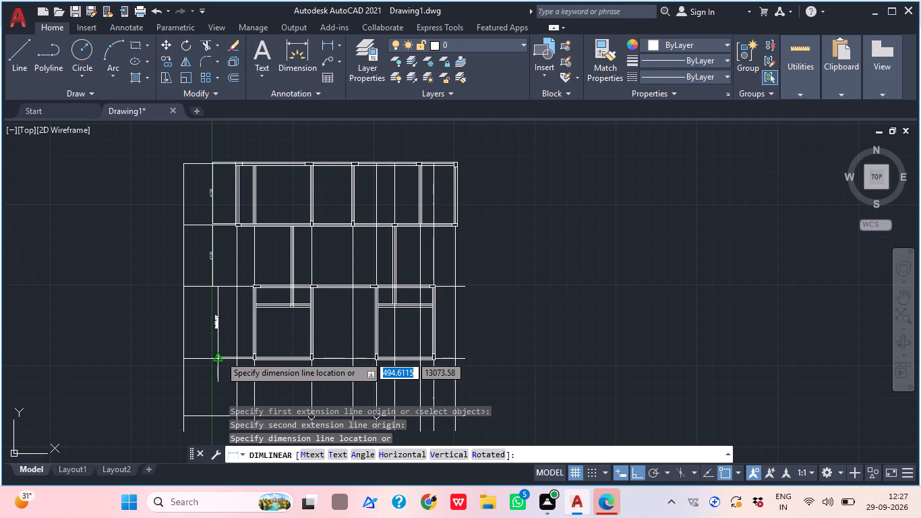
pyautogui.click(213, 350)
# Set the linear dimension precision of the ISO-25 style to 0 and make it the current dimension style.
pyautogui.moveTo(241, 350); pyautogui.dragTo(273, 281, button='middle')
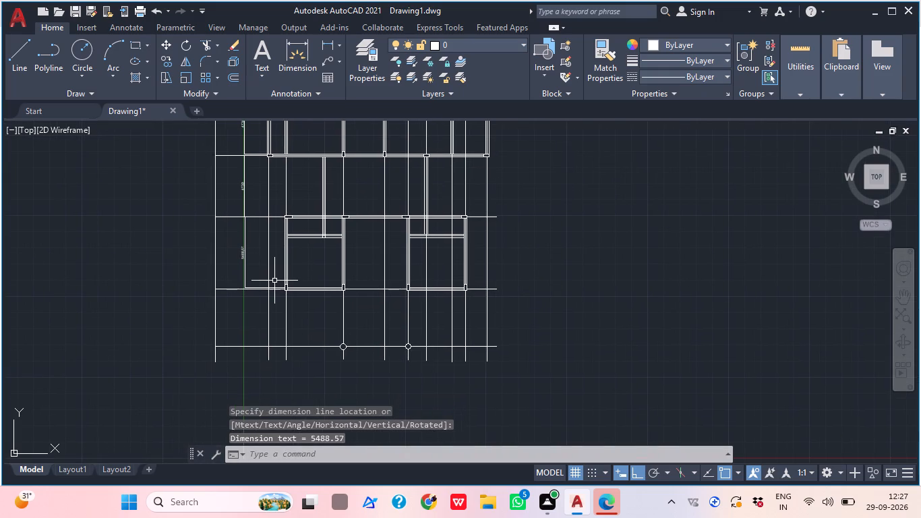
pyautogui.write('ds')
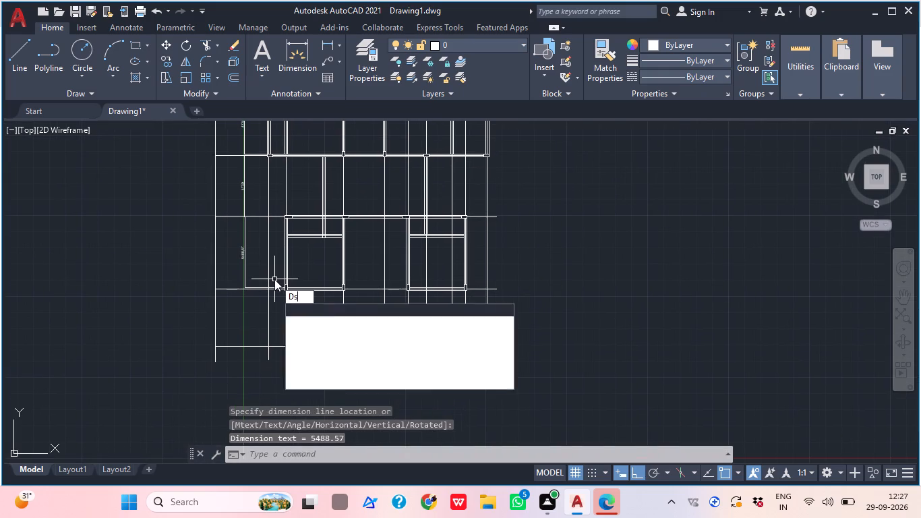
pyautogui.press('BackSpace')
pyautogui.press('Return')
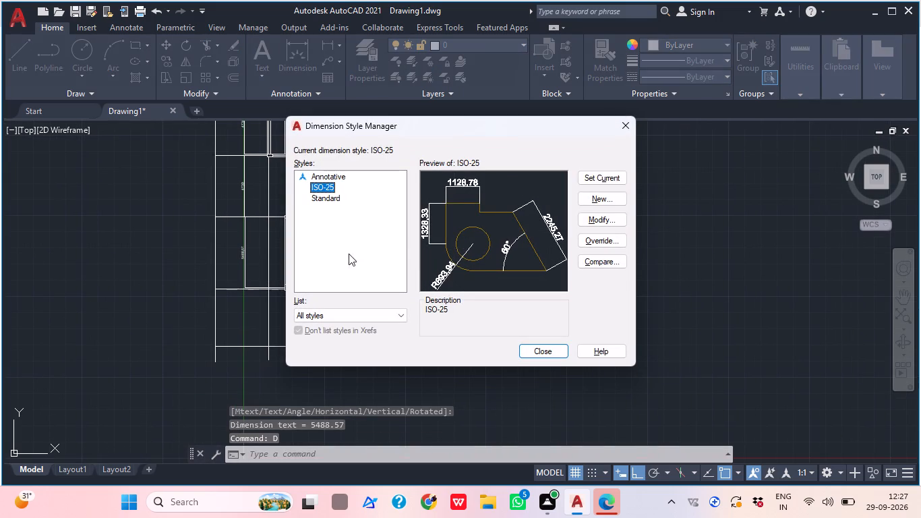
pyautogui.click(605, 225)
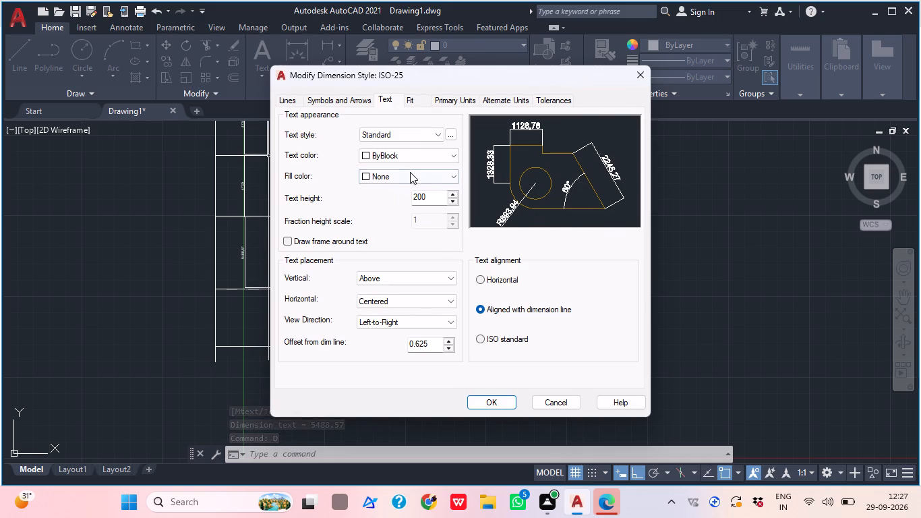
pyautogui.click(441, 98)
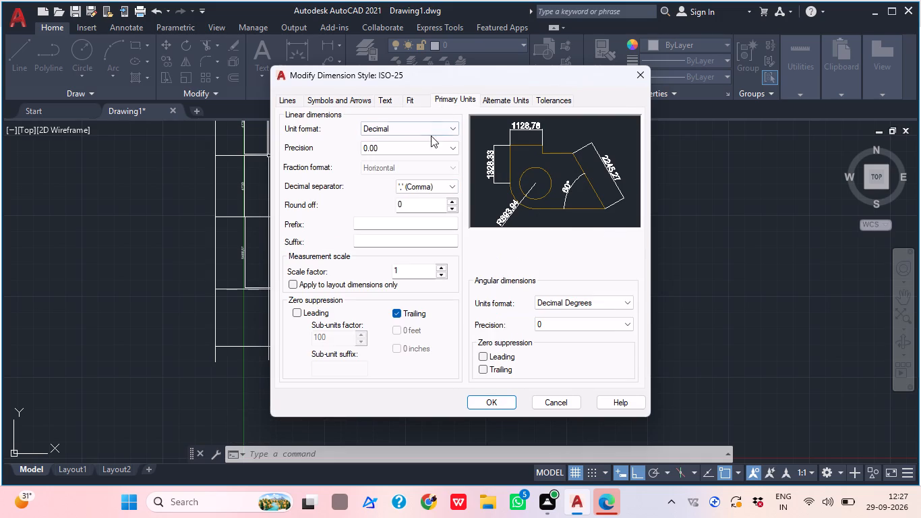
pyautogui.click(423, 156)
pyautogui.click(421, 154)
pyautogui.click(392, 156)
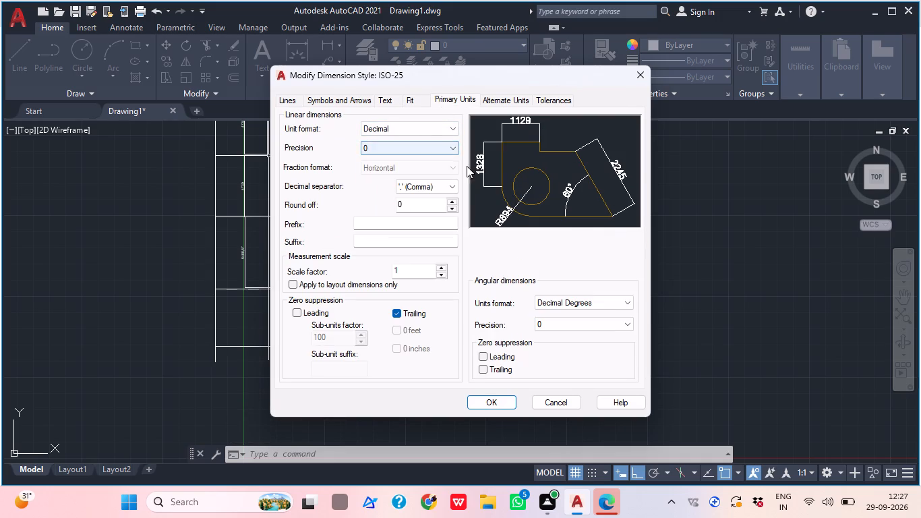
pyautogui.click(487, 395)
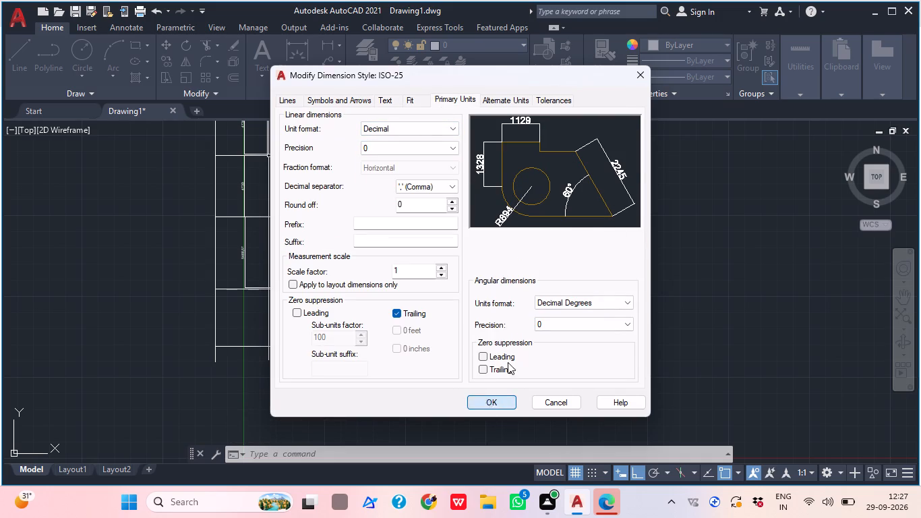
pyautogui.doubleClick(594, 174)
pyautogui.click(624, 136)
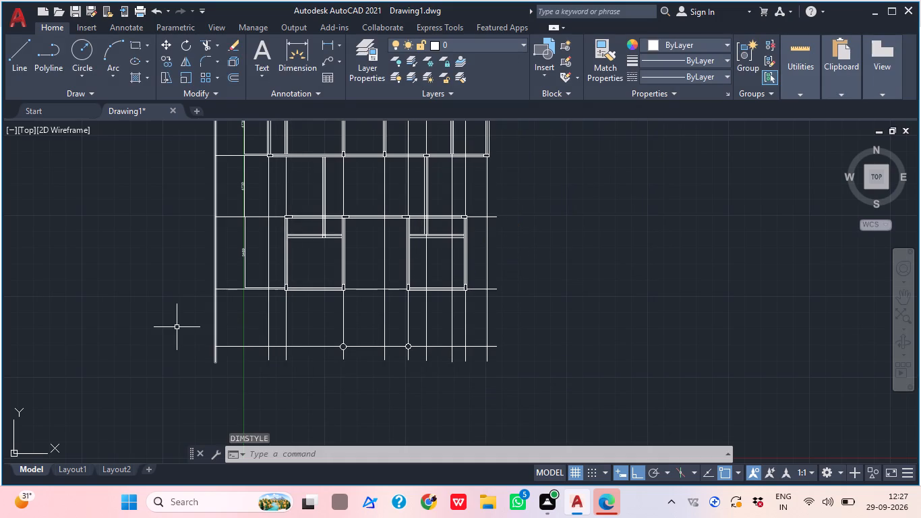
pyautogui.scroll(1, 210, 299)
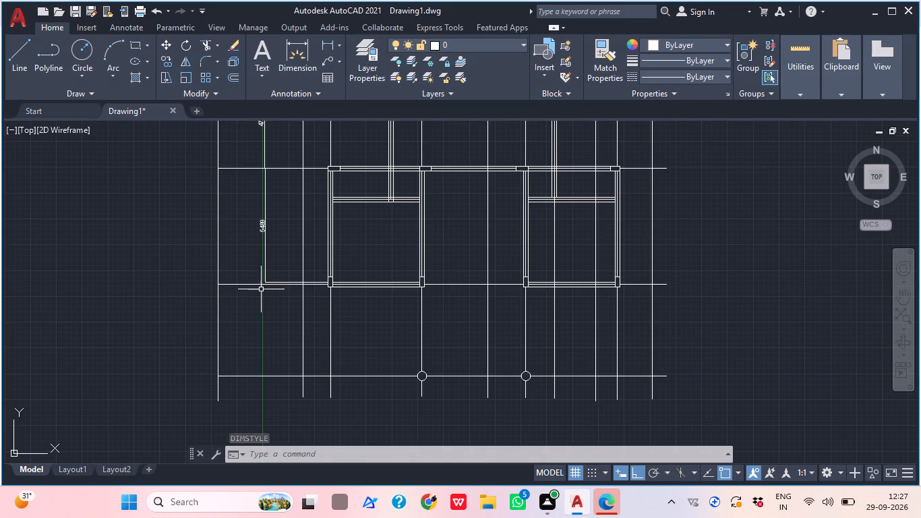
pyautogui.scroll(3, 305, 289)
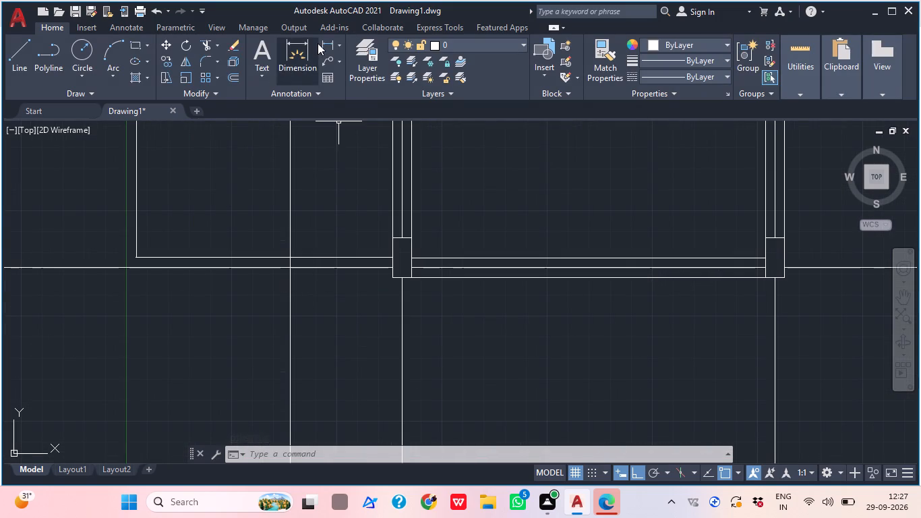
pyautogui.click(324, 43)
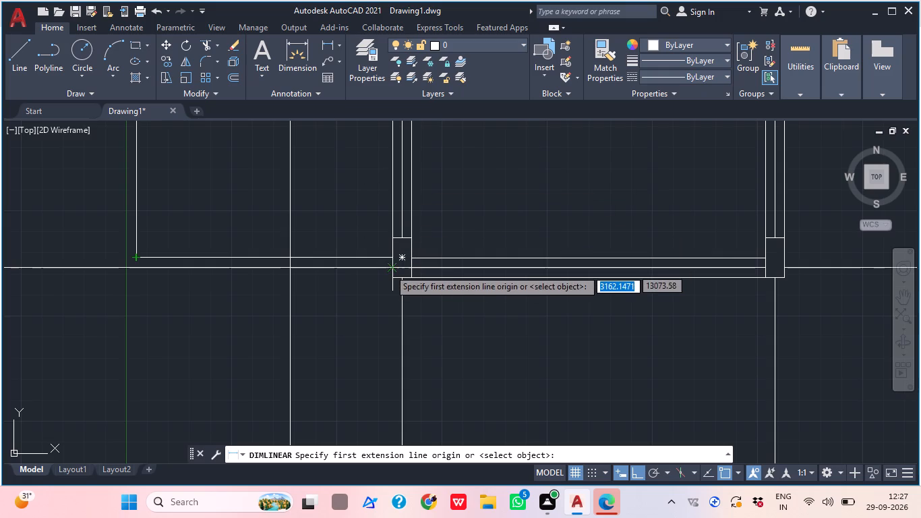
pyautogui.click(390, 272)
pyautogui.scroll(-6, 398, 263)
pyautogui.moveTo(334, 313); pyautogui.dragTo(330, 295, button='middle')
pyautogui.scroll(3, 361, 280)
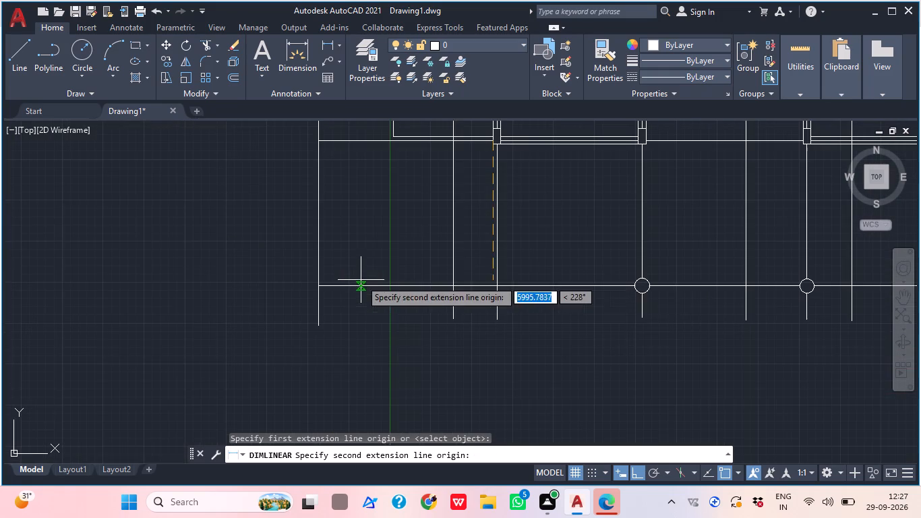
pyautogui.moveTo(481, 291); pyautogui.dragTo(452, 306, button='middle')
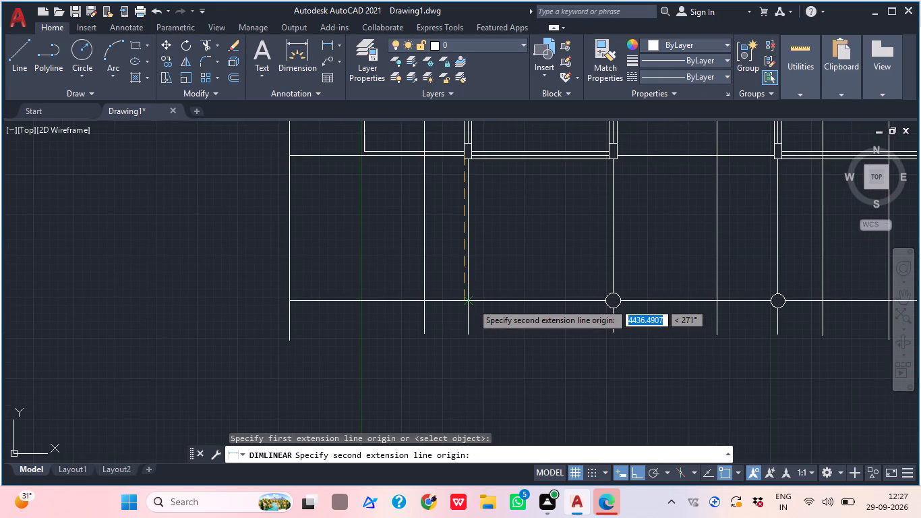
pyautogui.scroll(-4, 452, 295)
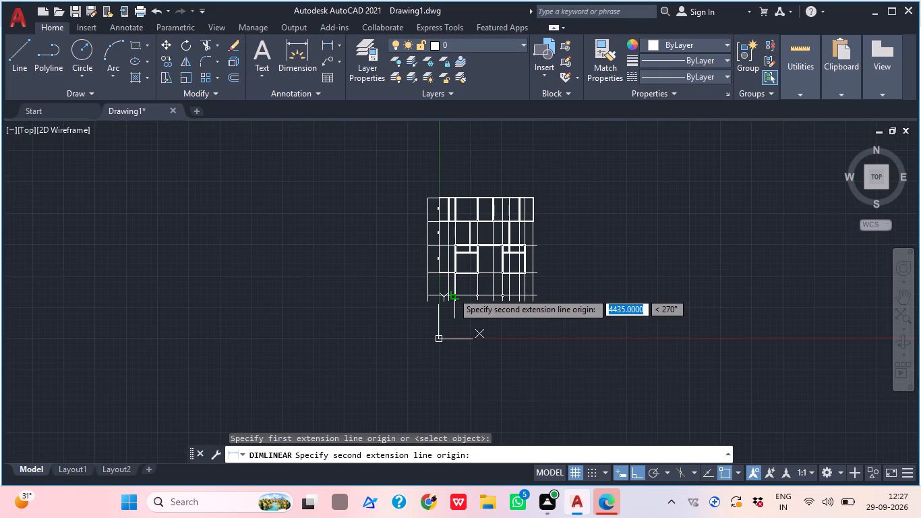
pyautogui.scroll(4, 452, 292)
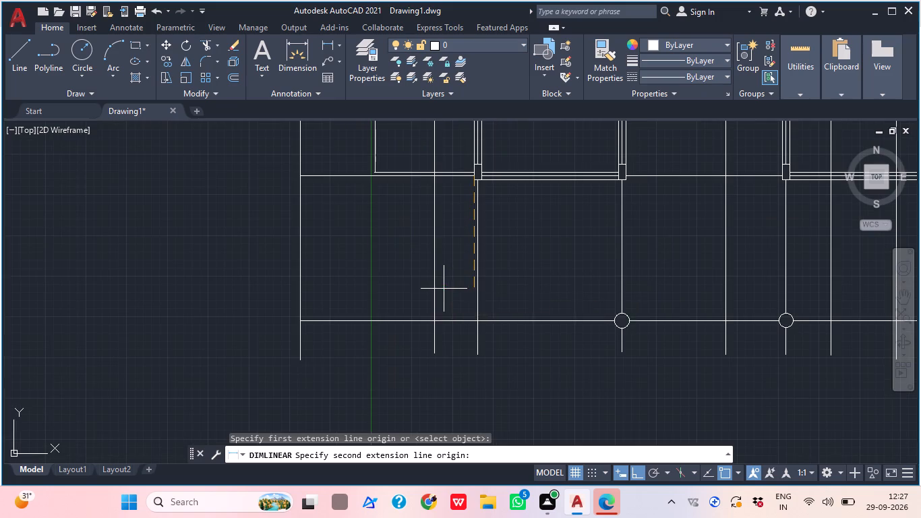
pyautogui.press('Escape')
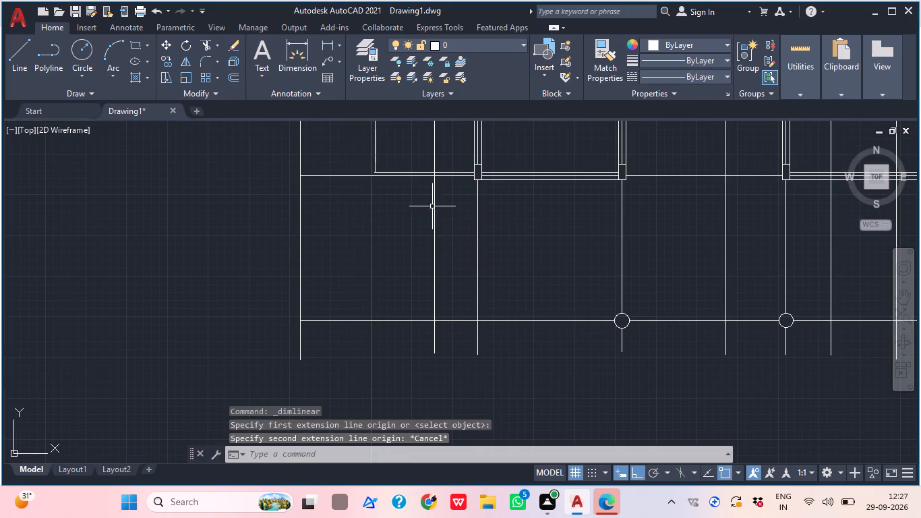
# Add a vertical linear dimension from the lower rooms' bottom wall centreline to the lowest horizontal centreline, in line with the dimension chain.
pyautogui.click(331, 46)
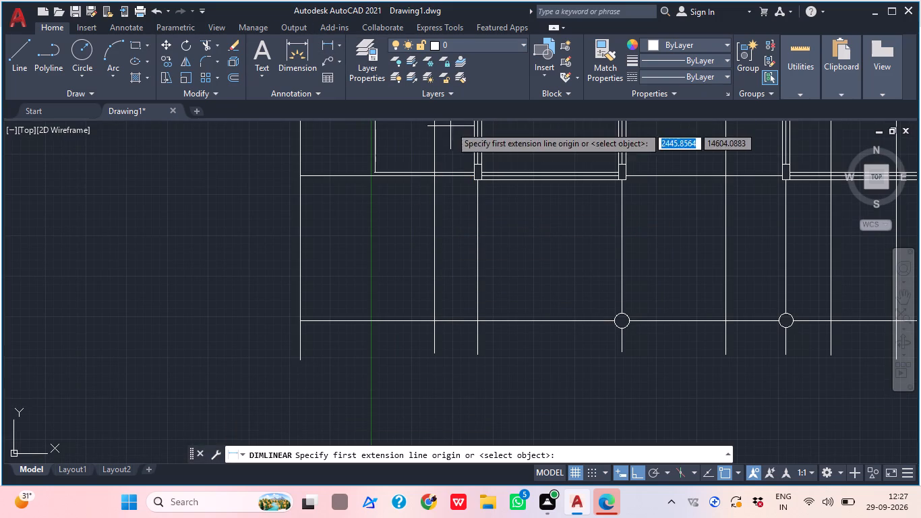
pyautogui.scroll(2, 434, 183)
pyautogui.click(431, 166)
pyautogui.scroll(-2, 432, 163)
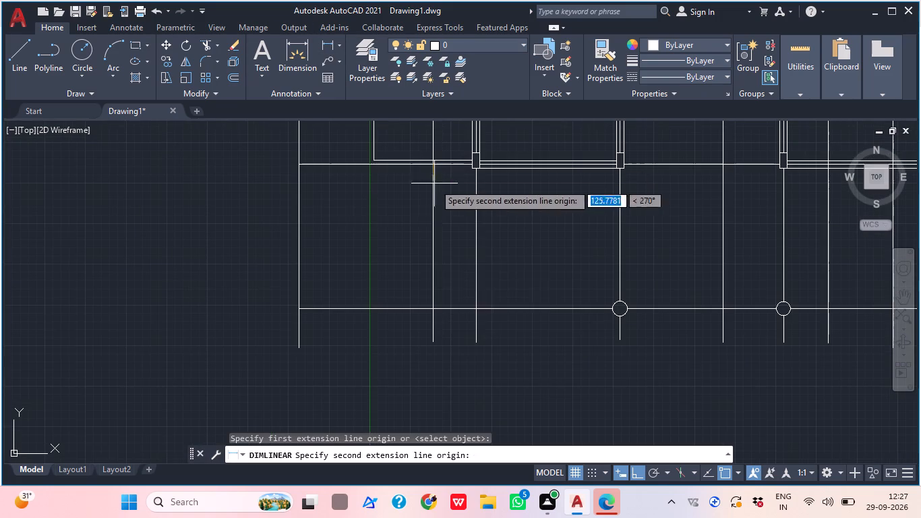
pyautogui.click(435, 308)
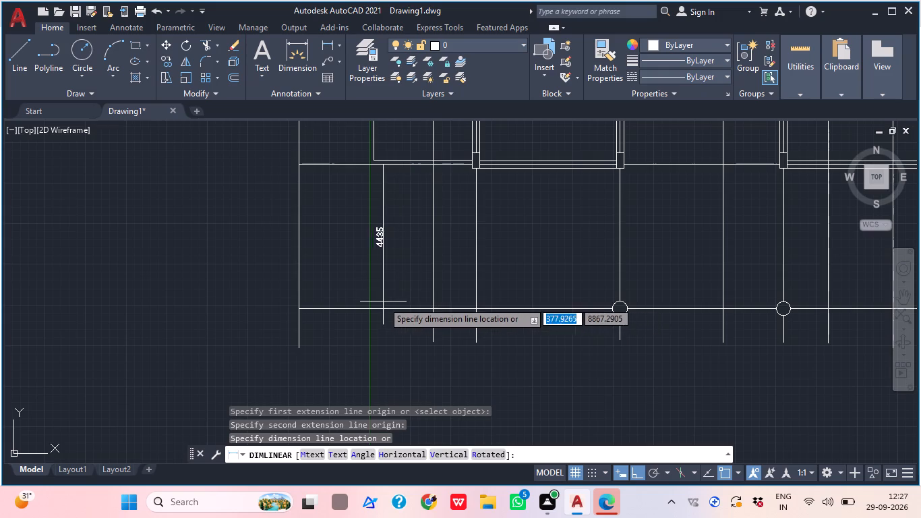
pyautogui.scroll(-1, 383, 301)
pyautogui.scroll(1, 383, 301)
pyautogui.scroll(-1, 383, 301)
pyautogui.moveTo(383, 304); pyautogui.dragTo(360, 349, button='middle')
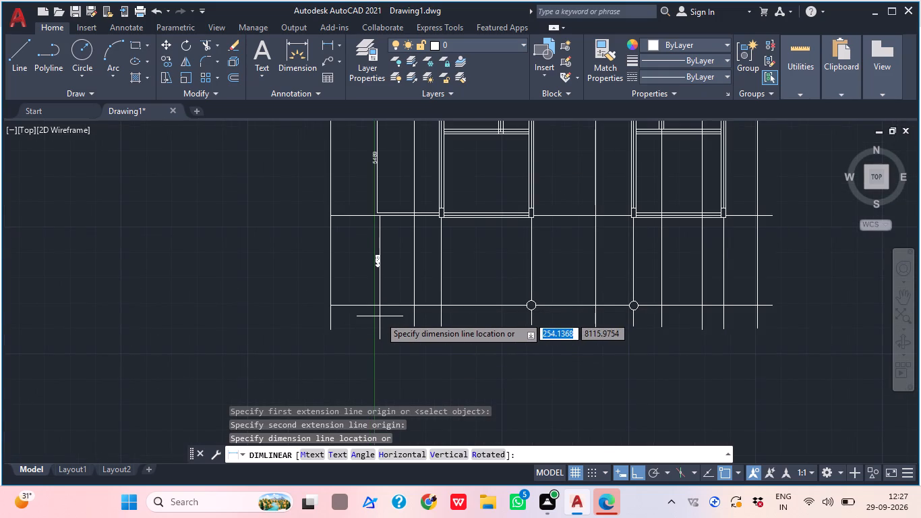
pyautogui.click(378, 315)
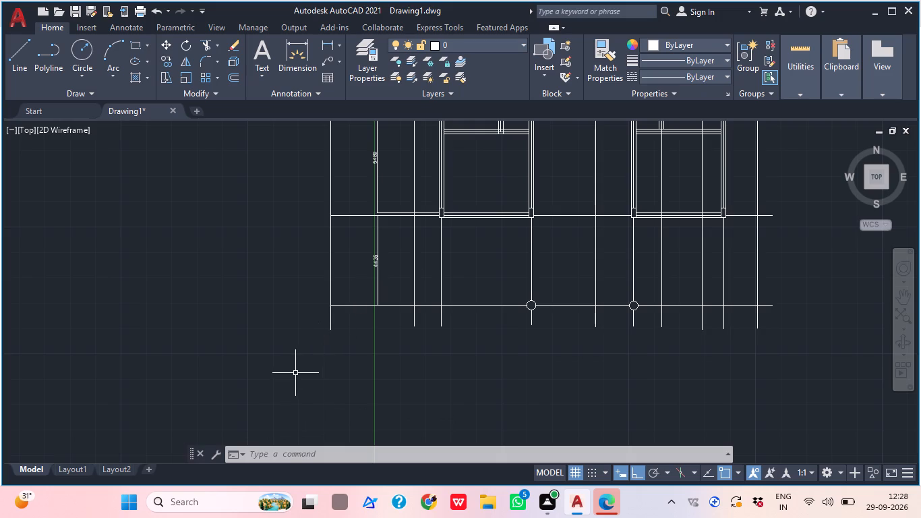
# Delete the long vertical line outside the dimension chain, beyond the plan's left side.
pyautogui.moveTo(518, 327); pyautogui.dragTo(429, 341, button='middle')
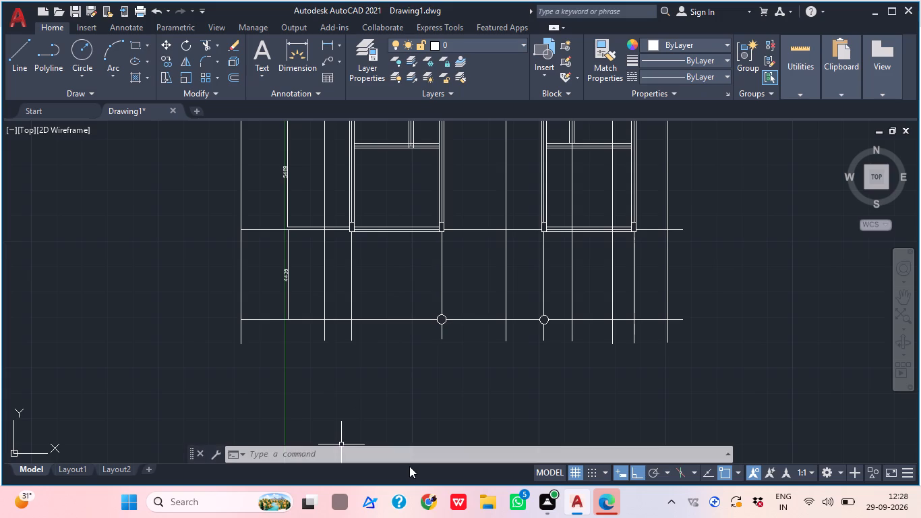
pyautogui.scroll(-1, 369, 469)
pyautogui.scroll(-2, 418, 411)
pyautogui.moveTo(442, 396); pyautogui.dragTo(340, 398, button='middle')
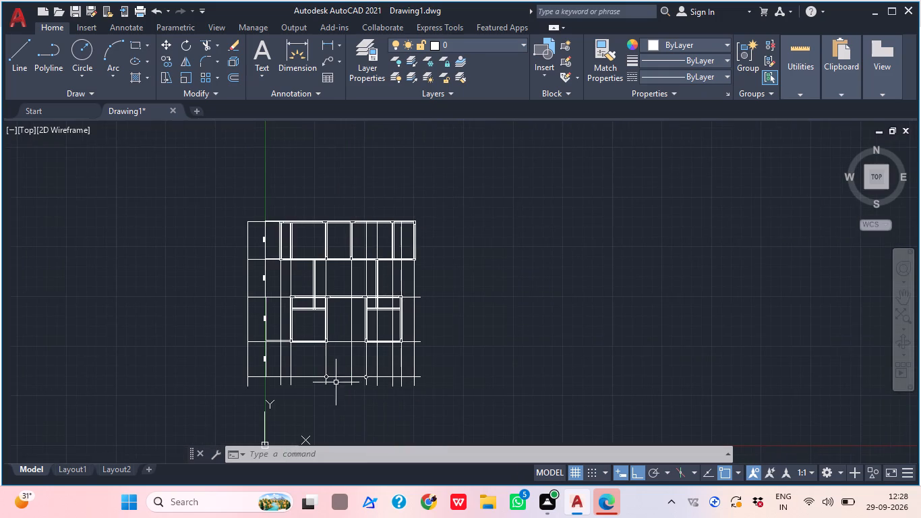
pyautogui.scroll(1, 289, 322)
pyautogui.scroll(1, 218, 316)
pyautogui.moveTo(218, 316); pyautogui.dragTo(272, 322, button='middle')
pyautogui.click(291, 327)
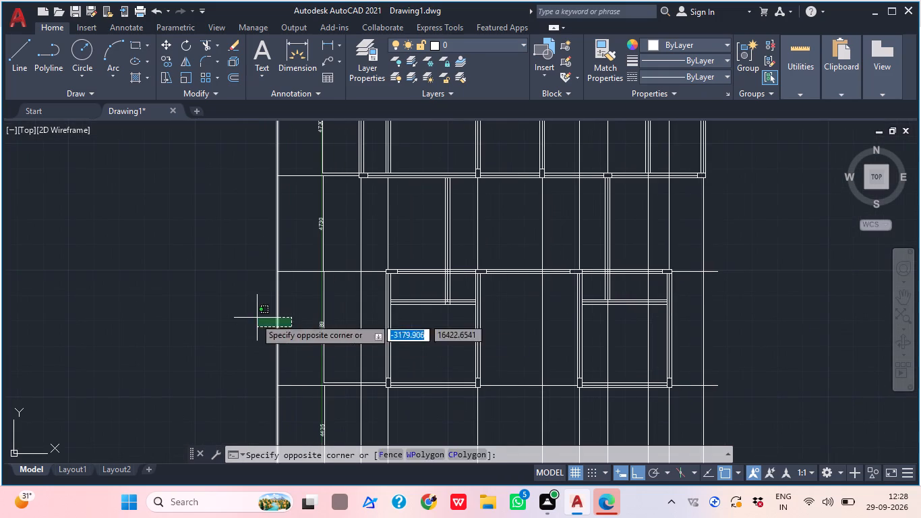
pyautogui.click(247, 312)
pyautogui.press('Delete')
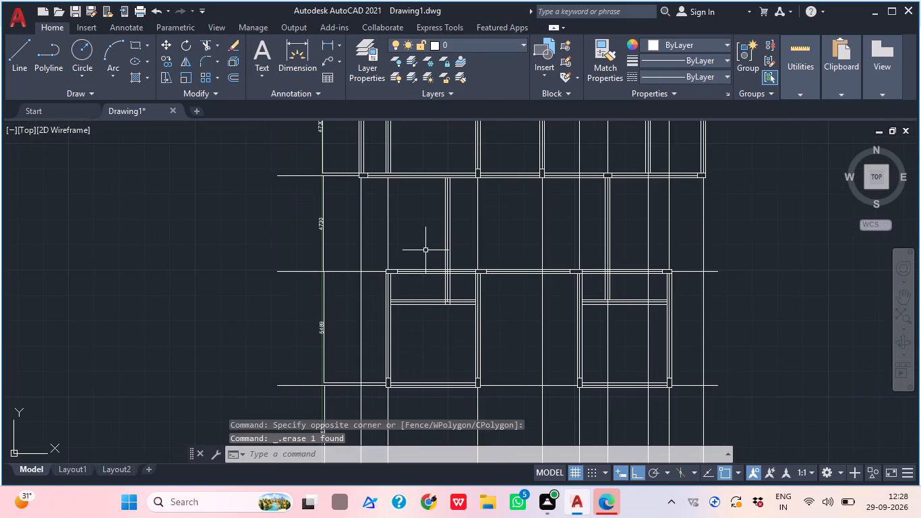
# Examine the whole plan and the vertical dimension chain, with a close view of the upper block's left side.
pyautogui.scroll(-3, 433, 229)
pyautogui.moveTo(407, 260); pyautogui.dragTo(386, 264, button='middle')
pyautogui.scroll(2, 380, 264)
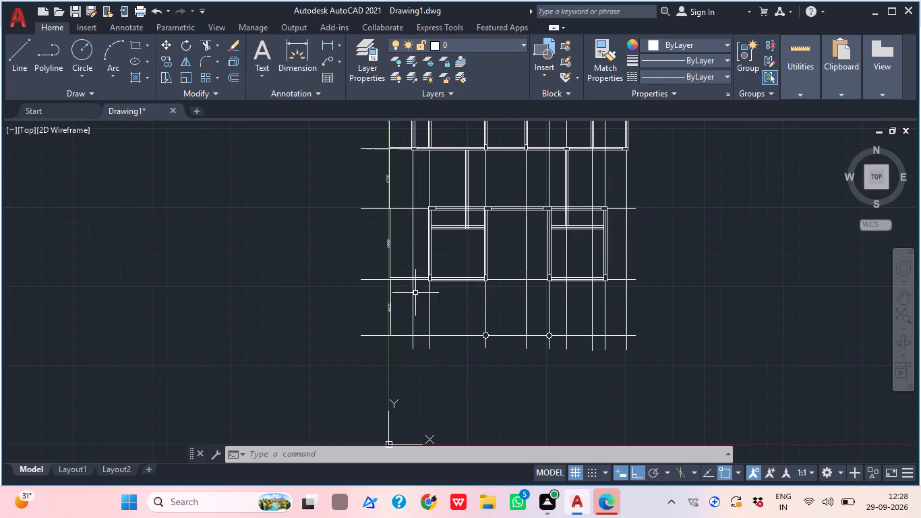
pyautogui.moveTo(438, 281); pyautogui.dragTo(394, 296, button='middle')
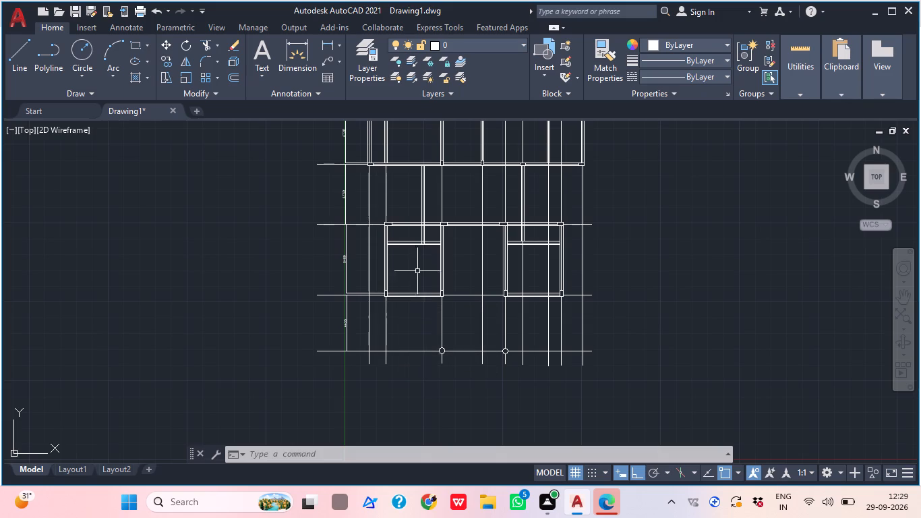
pyautogui.moveTo(417, 271); pyautogui.dragTo(335, 315, button='middle')
pyautogui.scroll(1, 264, 172)
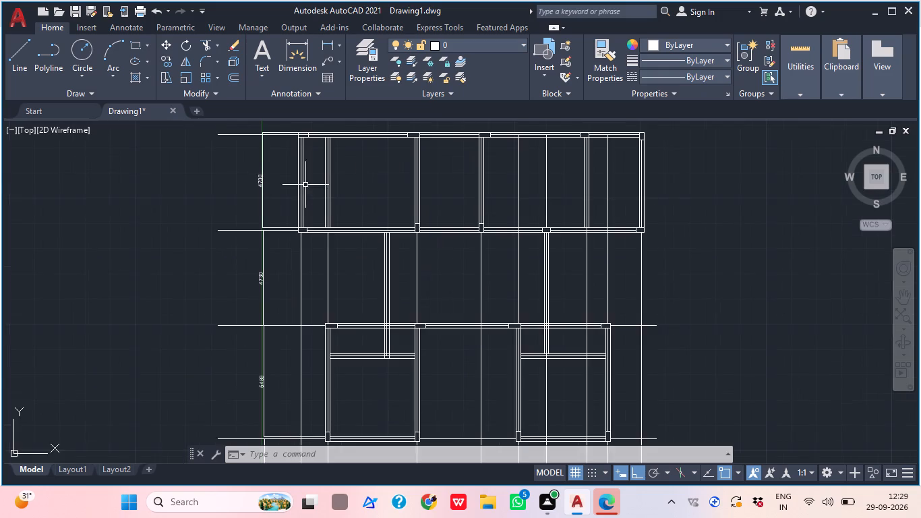
pyautogui.moveTo(334, 167); pyautogui.dragTo(312, 183, button='middle')
pyautogui.scroll(3, 244, 162)
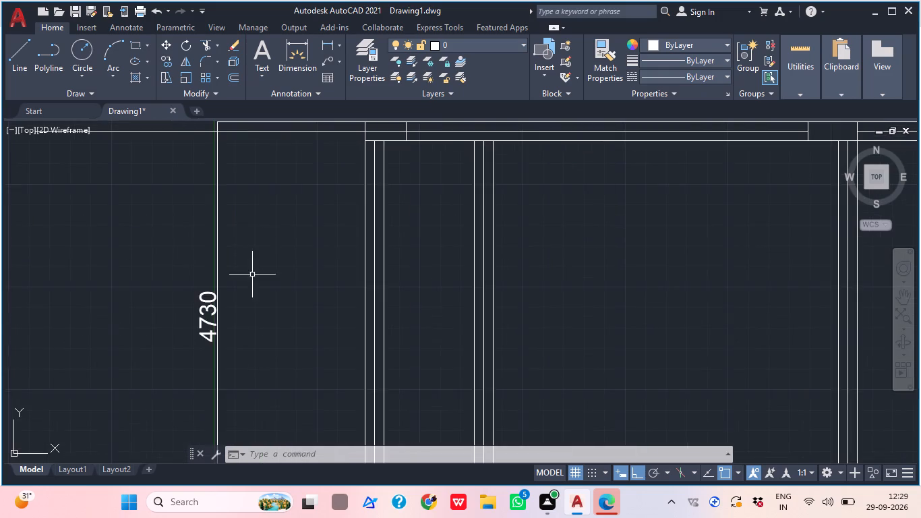
pyautogui.moveTo(252, 277); pyautogui.dragTo(247, 235, button='middle')
pyautogui.scroll(-2, 247, 235)
pyautogui.scroll(-1, 206, 308)
pyautogui.moveTo(206, 308); pyautogui.dragTo(229, 303, button='middle')
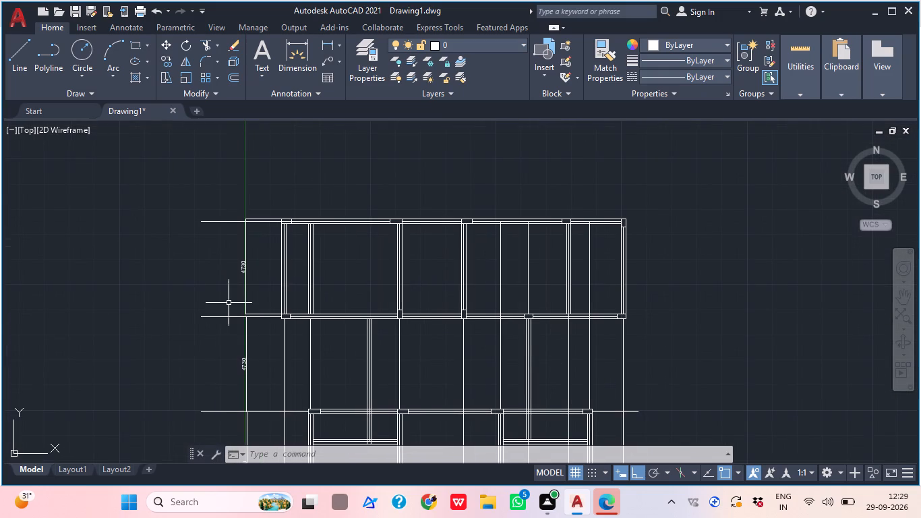
# Draw a grid circle of about 783 radius centred on the left end of the topmost horizontal centreline.
pyautogui.press('c')
pyautogui.press('space')
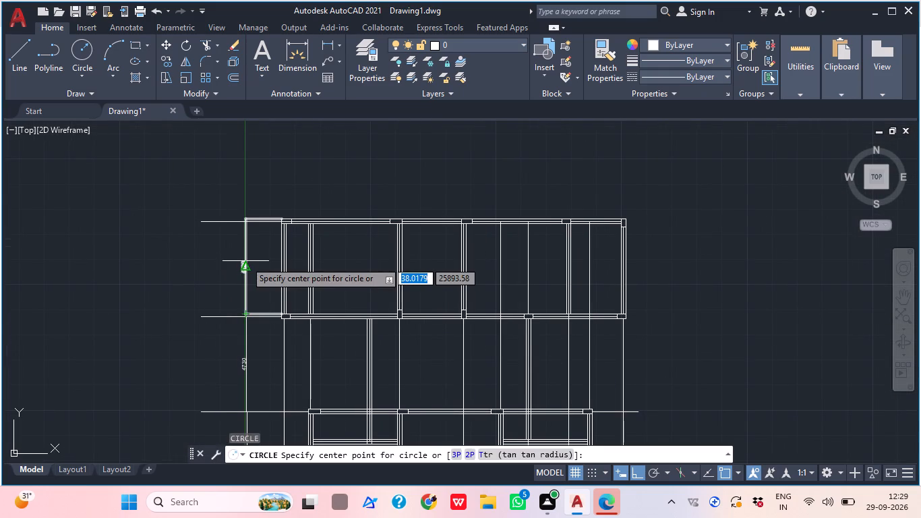
pyautogui.click(205, 221)
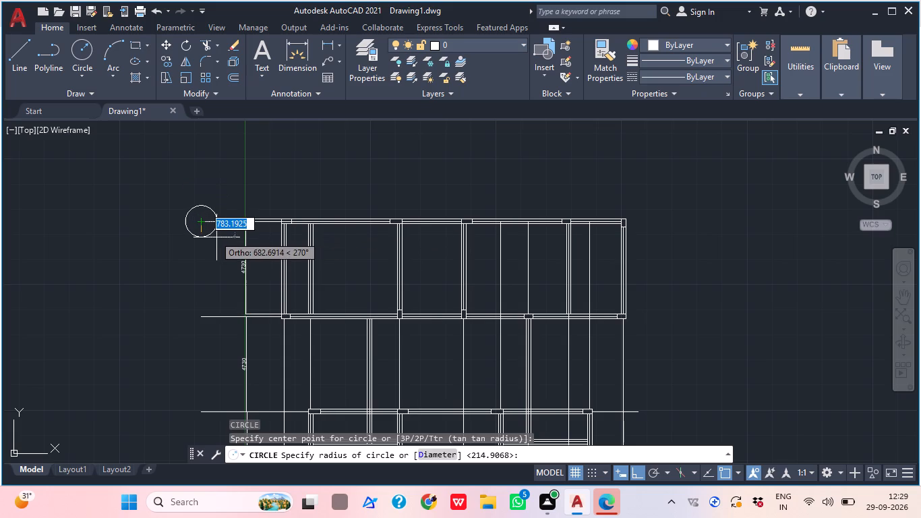
pyautogui.click(216, 237)
pyautogui.middleClick(234, 287)
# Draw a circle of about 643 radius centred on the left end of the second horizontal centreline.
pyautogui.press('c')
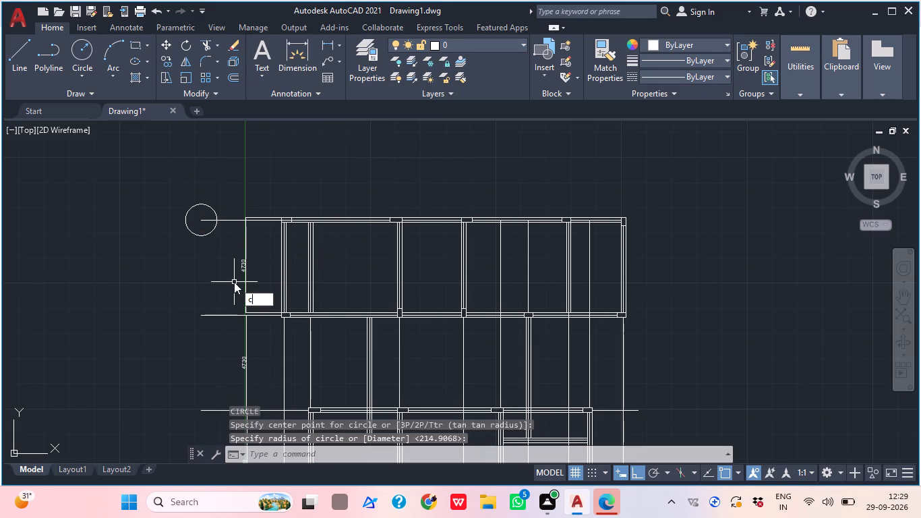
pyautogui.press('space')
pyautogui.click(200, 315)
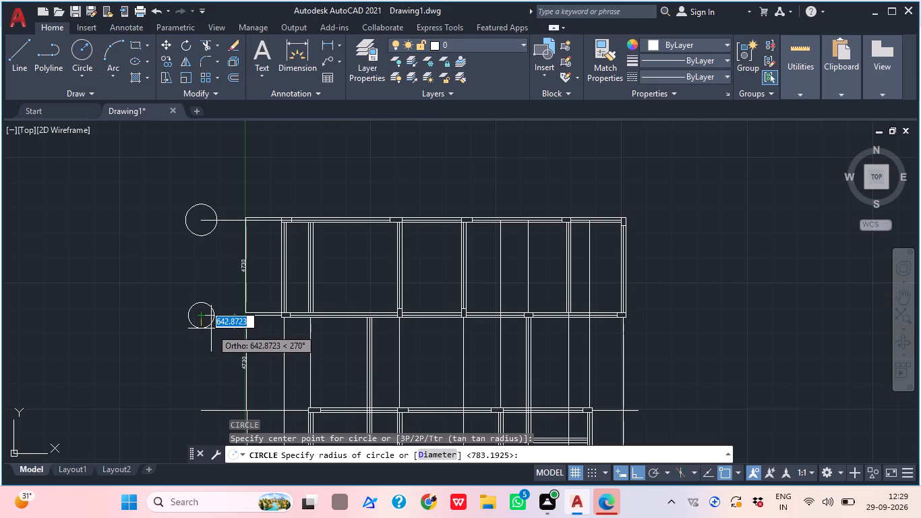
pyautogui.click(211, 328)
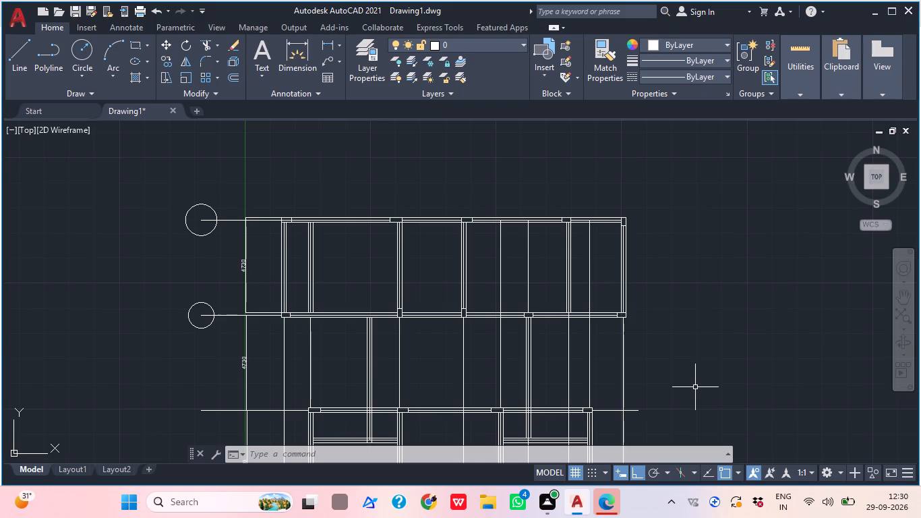
# Trim away the part of the topmost centreline that lies inside its grid circle.
pyautogui.moveTo(583, 355); pyautogui.dragTo(604, 348, button='middle')
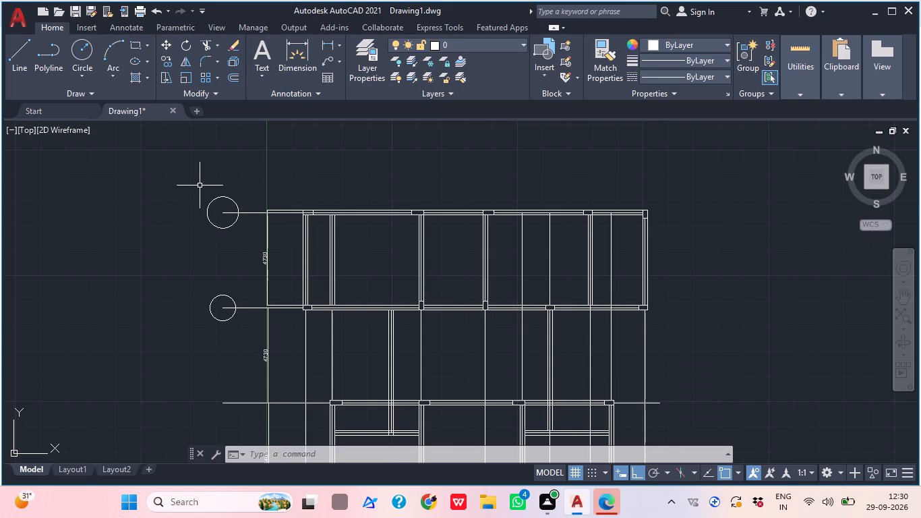
pyautogui.scroll(3, 218, 210)
pyautogui.write('tr')
pyautogui.press('space')
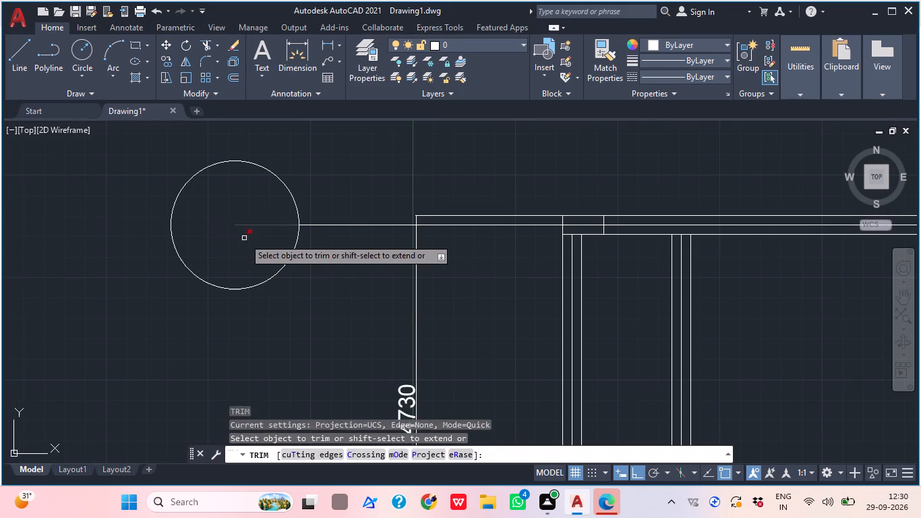
pyautogui.click(244, 239)
pyautogui.click(256, 214)
pyautogui.press('Escape')
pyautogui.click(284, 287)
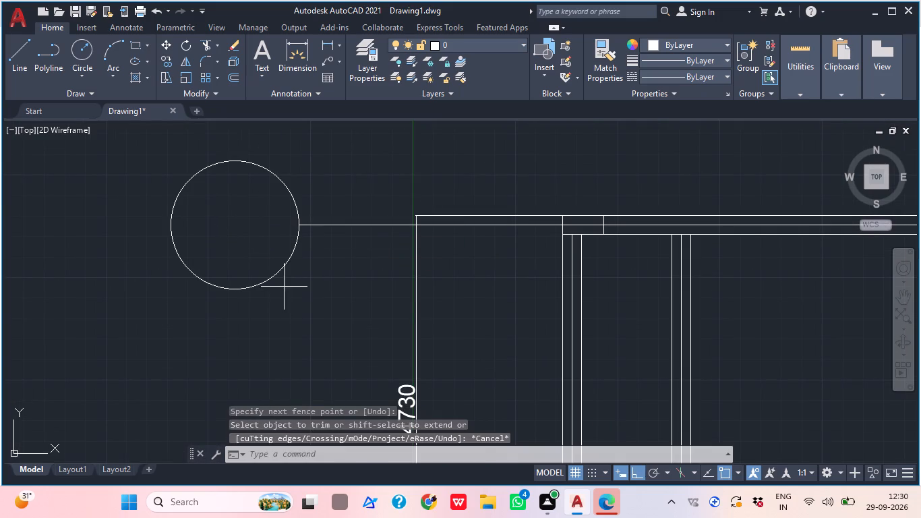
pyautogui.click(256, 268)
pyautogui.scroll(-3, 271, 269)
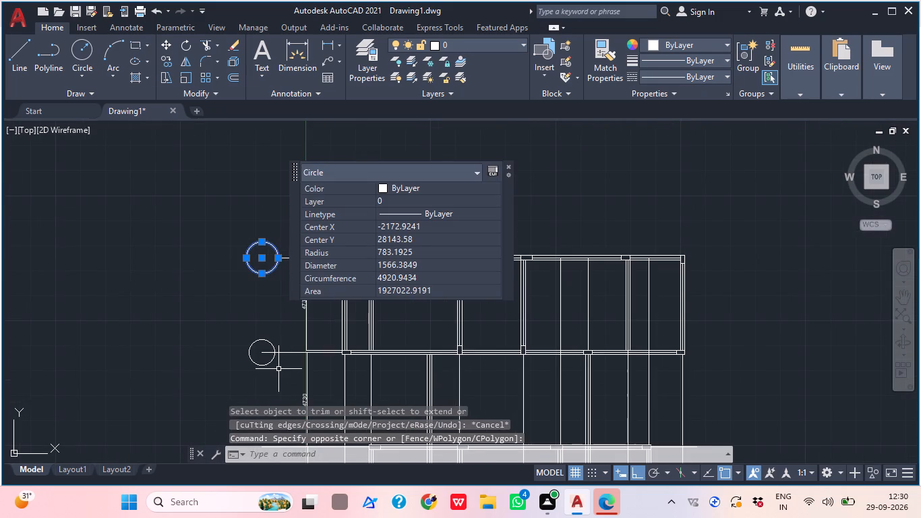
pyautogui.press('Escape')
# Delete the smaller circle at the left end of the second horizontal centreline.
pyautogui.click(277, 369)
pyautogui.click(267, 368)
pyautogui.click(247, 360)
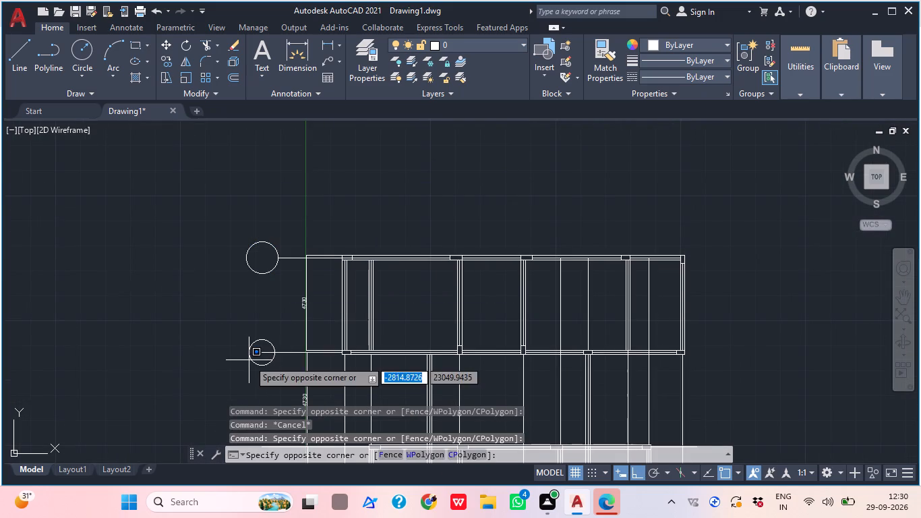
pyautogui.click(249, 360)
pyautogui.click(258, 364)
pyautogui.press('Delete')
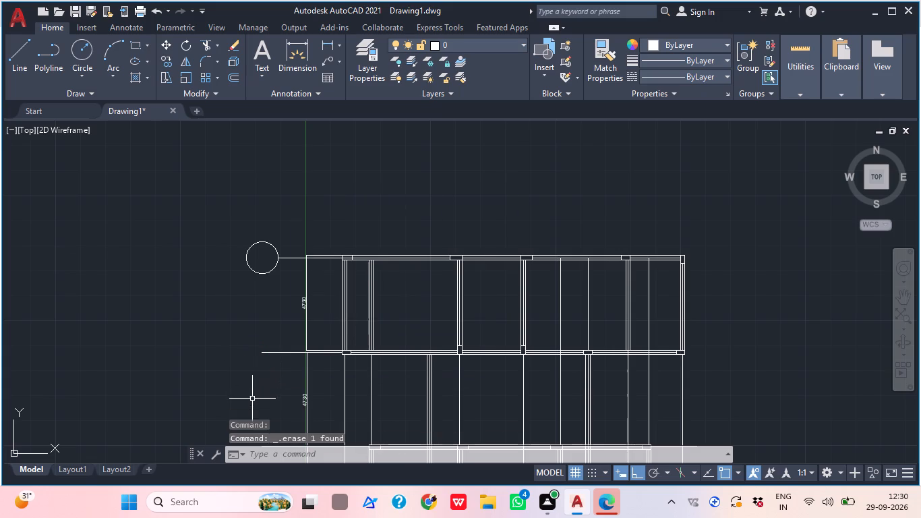
# Copy the topmost grid circle from its centre onto the left ends of the four horizontal centrelines below it.
pyautogui.click(268, 293)
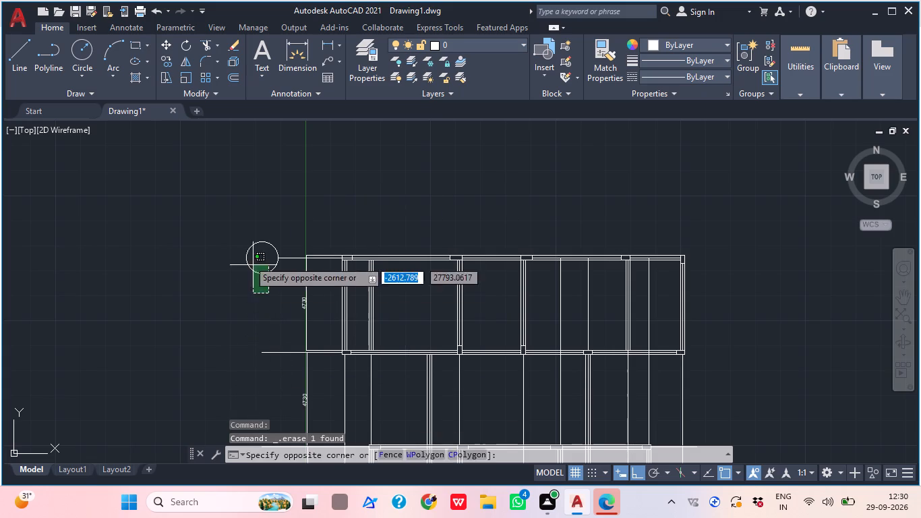
pyautogui.click(247, 257)
pyautogui.press('c')
pyautogui.press('o')
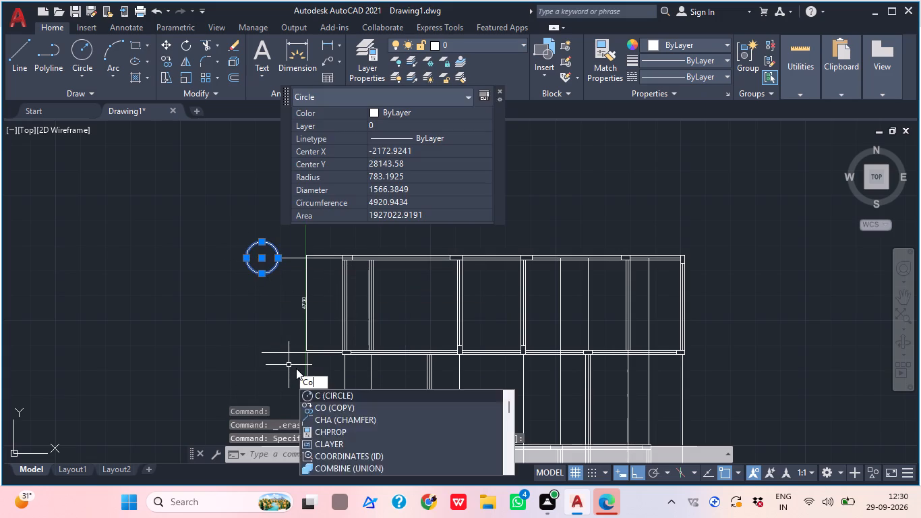
pyautogui.press('space')
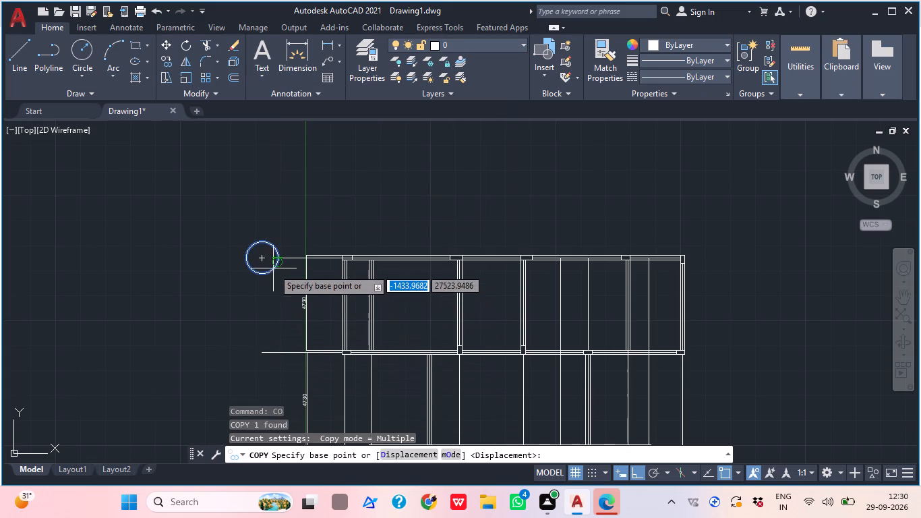
pyautogui.click(261, 259)
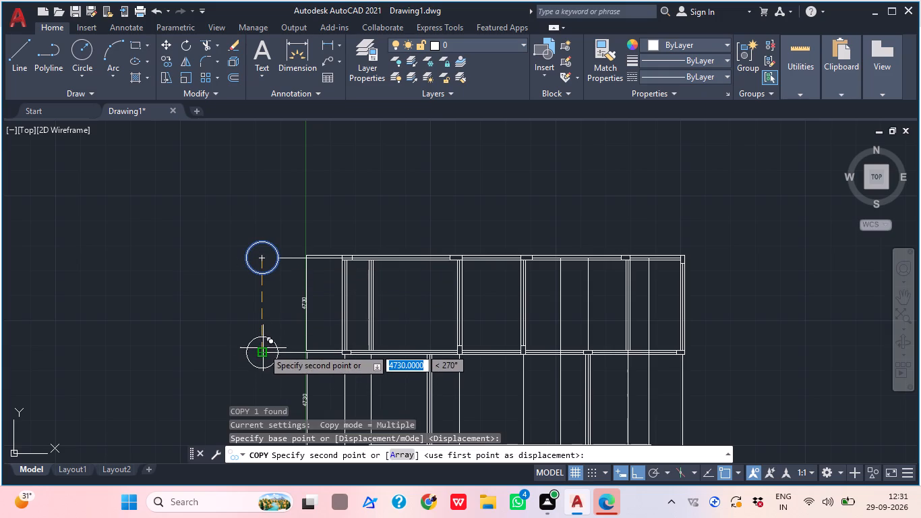
pyautogui.click(262, 355)
pyautogui.scroll(-1, 279, 333)
pyautogui.moveTo(283, 403); pyautogui.dragTo(286, 326, button='middle')
pyautogui.click(276, 326)
pyautogui.moveTo(278, 339); pyautogui.dragTo(278, 337, button='middle')
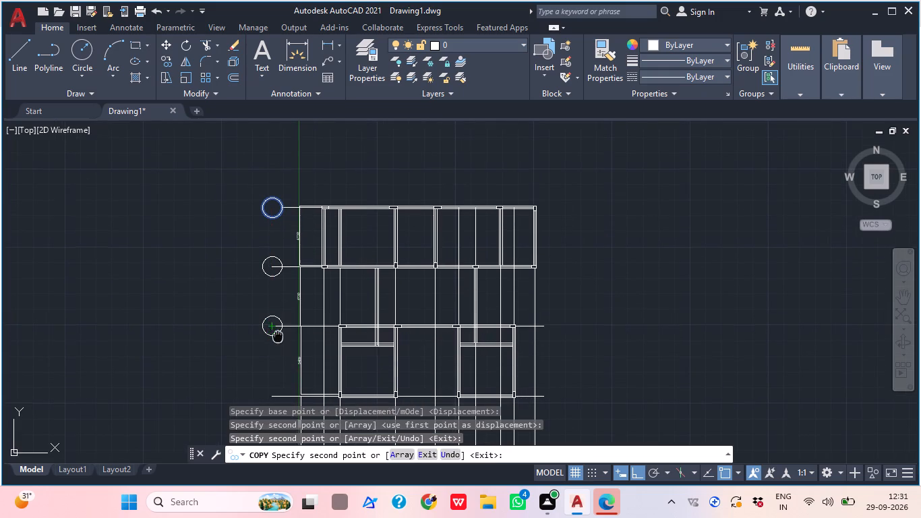
pyautogui.moveTo(278, 337); pyautogui.dragTo(283, 292, button='middle')
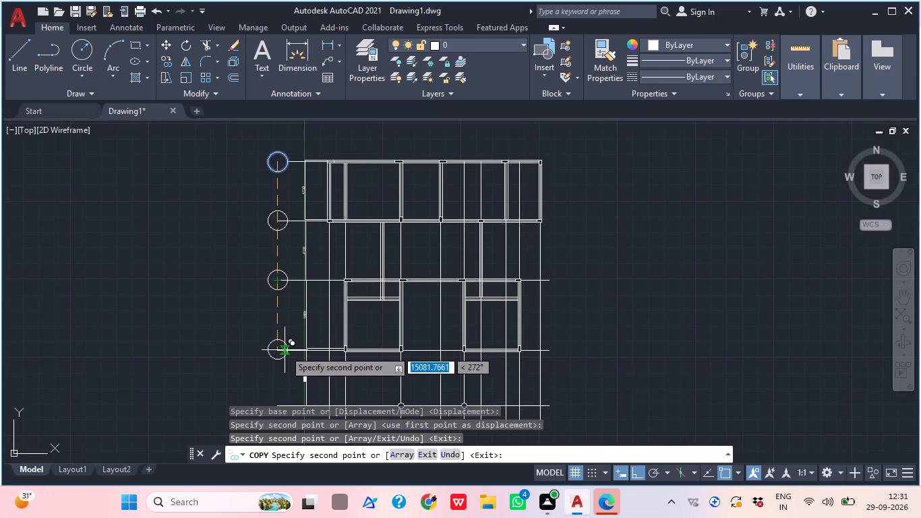
pyautogui.click(278, 353)
pyautogui.moveTo(280, 357); pyautogui.dragTo(280, 353, button='middle')
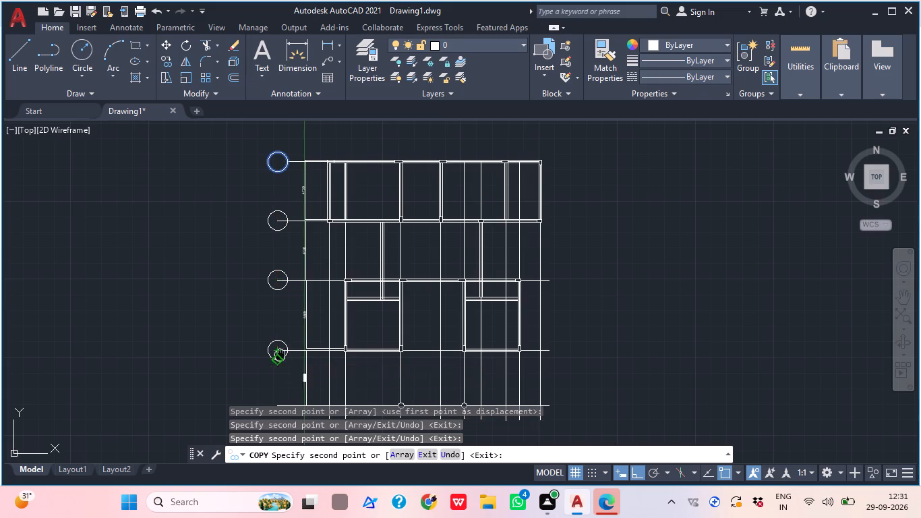
pyautogui.moveTo(280, 353); pyautogui.dragTo(280, 328, button='middle')
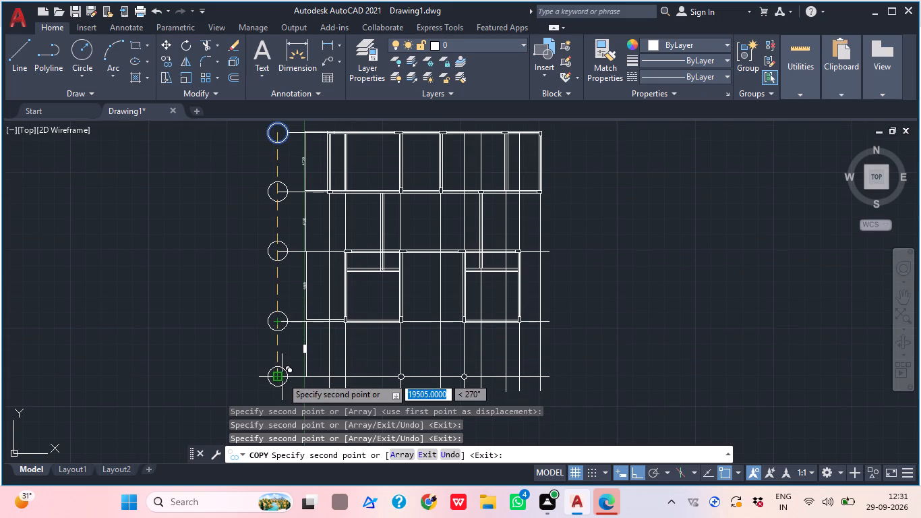
pyautogui.click(282, 377)
pyautogui.press('Escape')
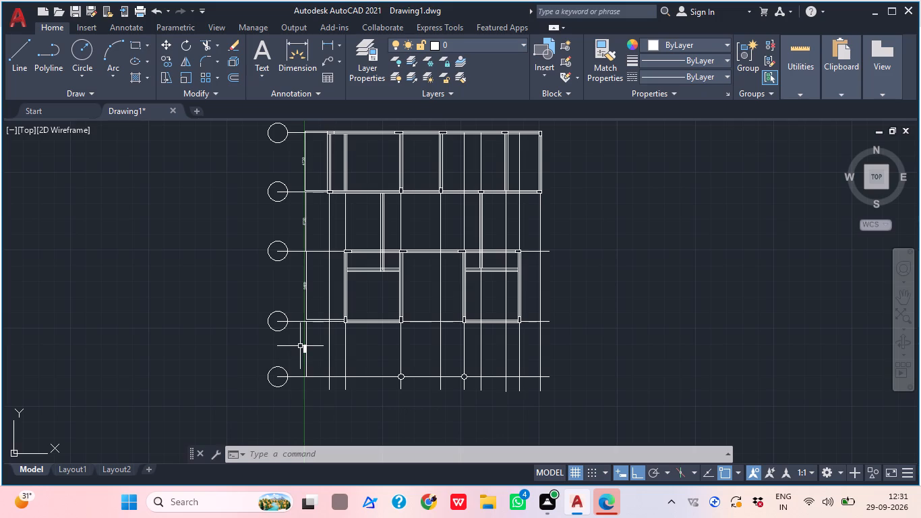
# Trim away the parts of the four lower horizontal centrelines that lie inside their copied grid circles.
pyautogui.scroll(-1, 504, 250)
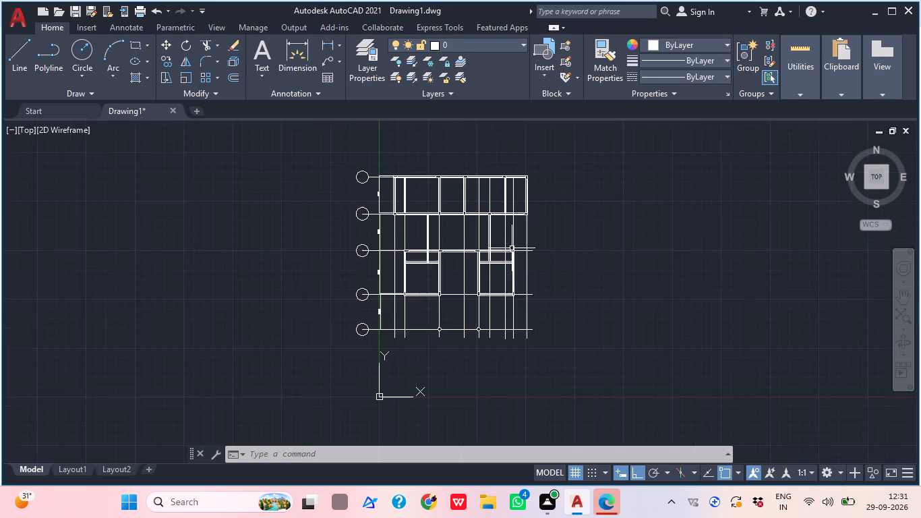
pyautogui.moveTo(535, 237); pyautogui.dragTo(435, 238, button='middle')
pyautogui.scroll(2, 270, 368)
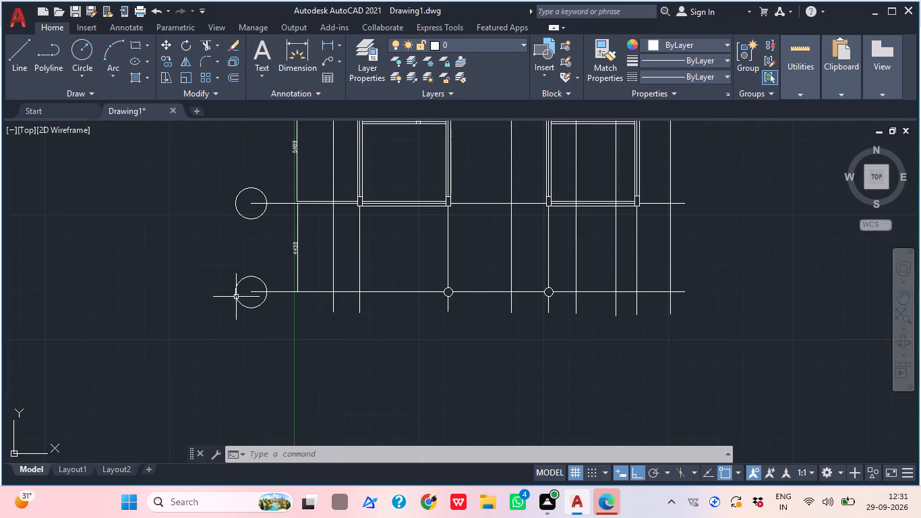
pyautogui.moveTo(247, 310); pyautogui.dragTo(247, 405, button='middle')
pyautogui.write('tr')
pyautogui.press('space')
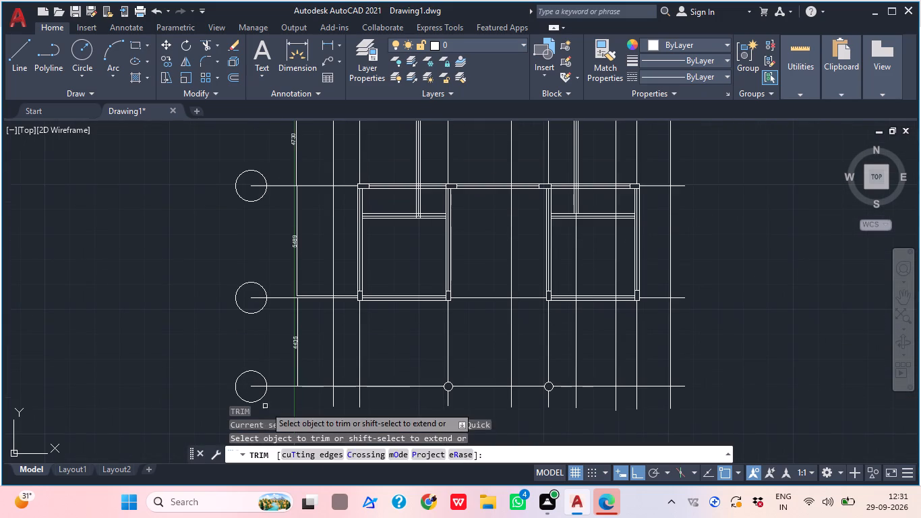
pyautogui.scroll(2, 265, 405)
pyautogui.click(247, 378)
pyautogui.click(245, 349)
pyautogui.moveTo(245, 344); pyautogui.dragTo(245, 353, button='middle')
pyautogui.scroll(-1, 245, 346)
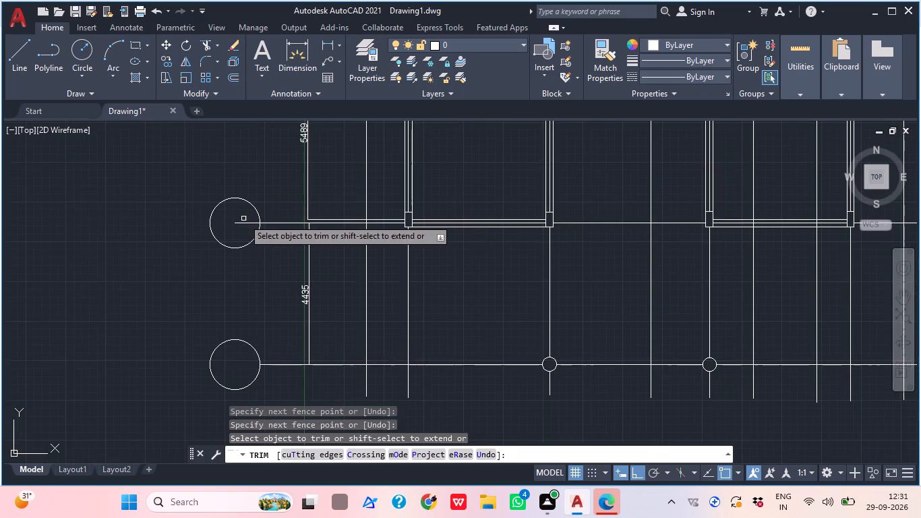
pyautogui.scroll(1, 243, 219)
pyautogui.click(243, 219)
pyautogui.click(242, 243)
pyautogui.moveTo(243, 221); pyautogui.dragTo(278, 373, button='middle')
pyautogui.scroll(-1, 279, 235)
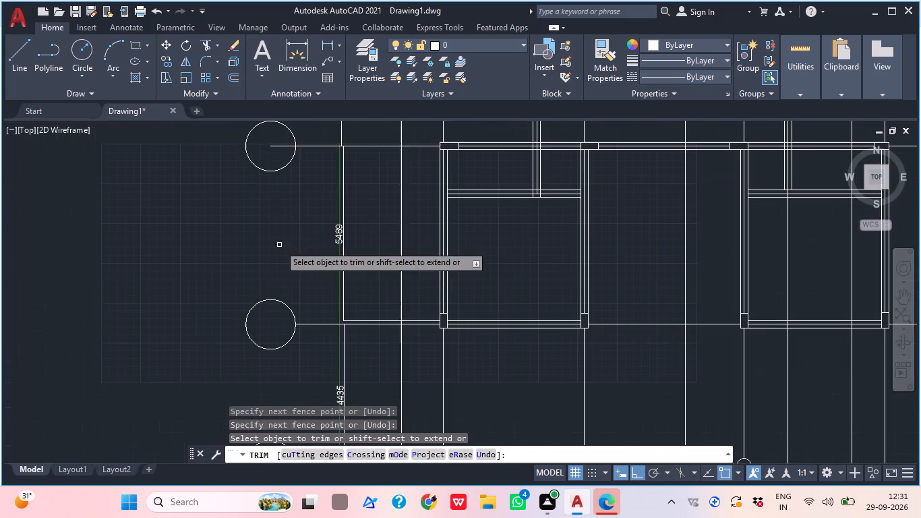
pyautogui.click(276, 136)
pyautogui.click(278, 148)
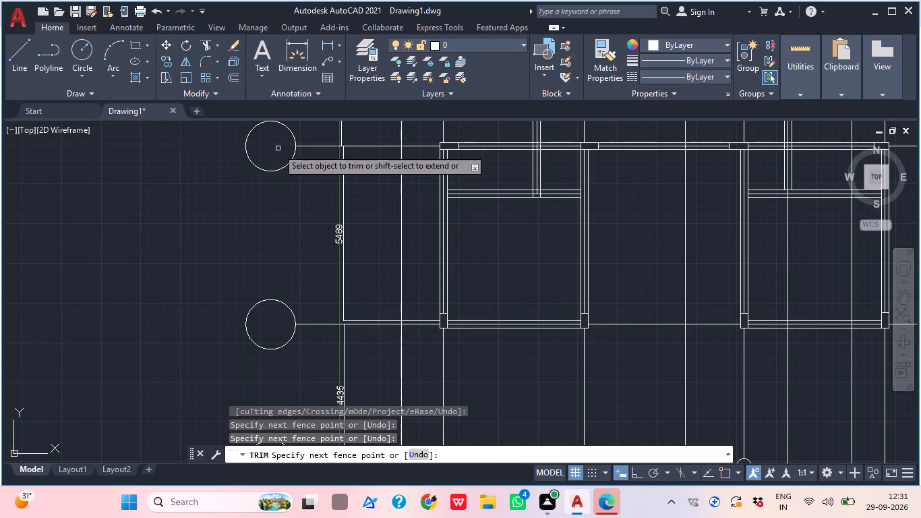
pyautogui.scroll(-2, 278, 155)
pyautogui.moveTo(288, 156); pyautogui.dragTo(259, 275, button='middle')
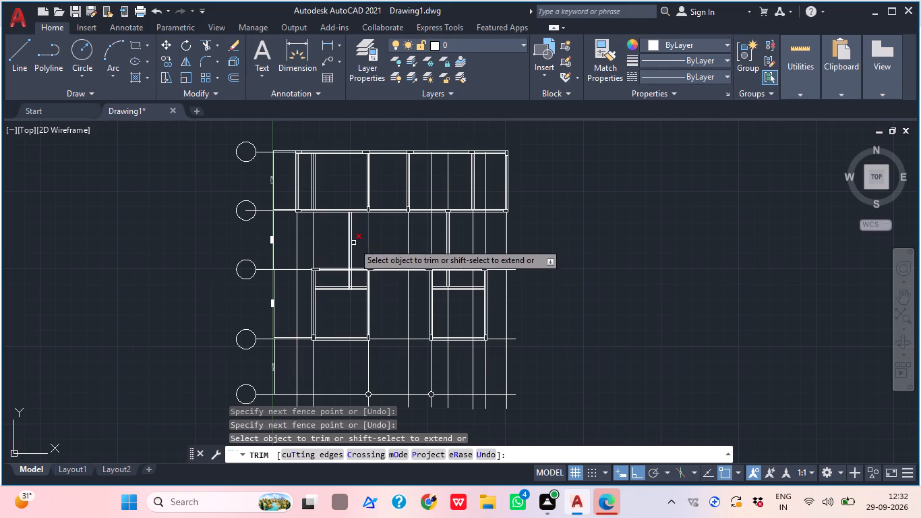
pyautogui.scroll(2, 266, 212)
pyautogui.click(222, 210)
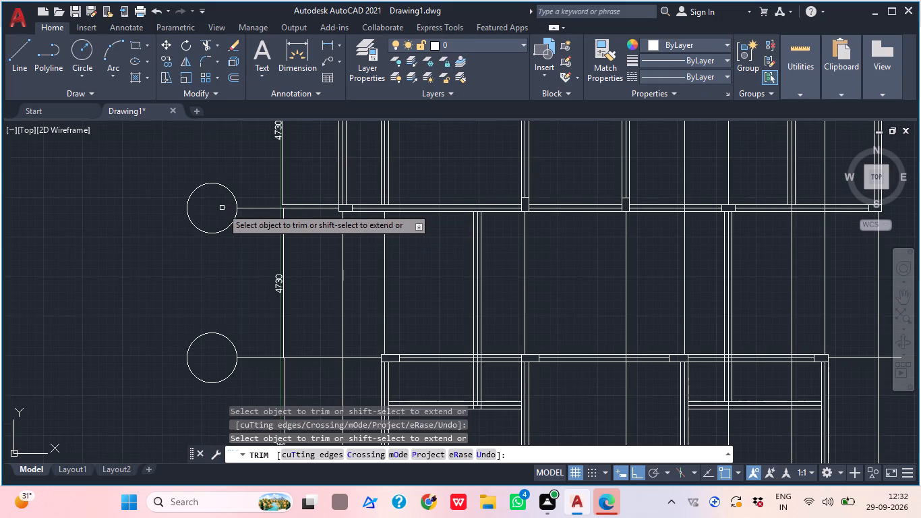
pyautogui.press('Escape')
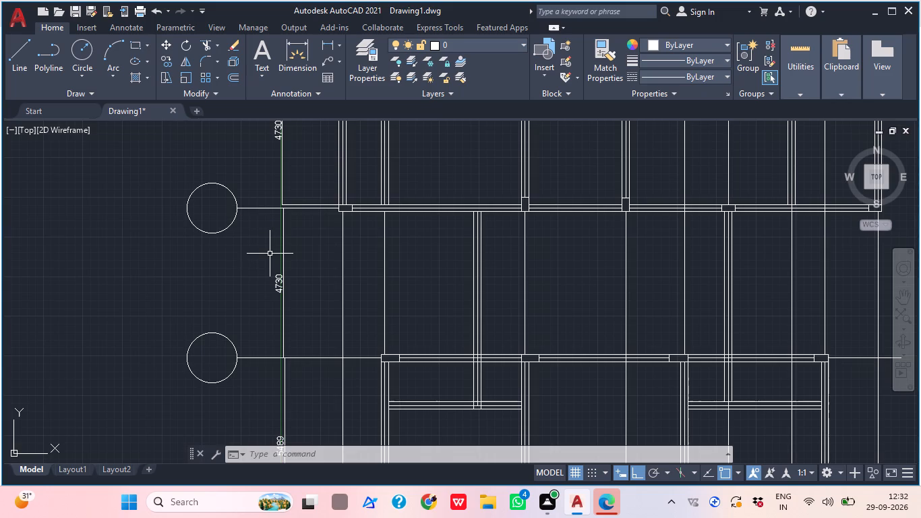
# Add a linear dimension between the centrelines of the top row's first and second vertical walls, placed above the top wall.
pyautogui.scroll(-1, 360, 234)
pyautogui.moveTo(360, 234); pyautogui.dragTo(266, 258, button='middle')
pyautogui.scroll(-1, 283, 231)
pyautogui.moveTo(278, 219); pyautogui.dragTo(266, 245, button='middle')
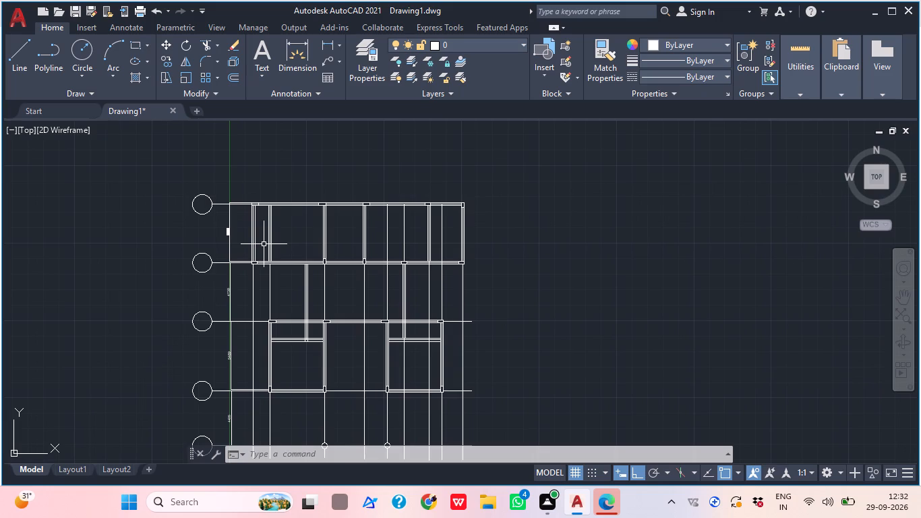
pyautogui.scroll(2, 274, 192)
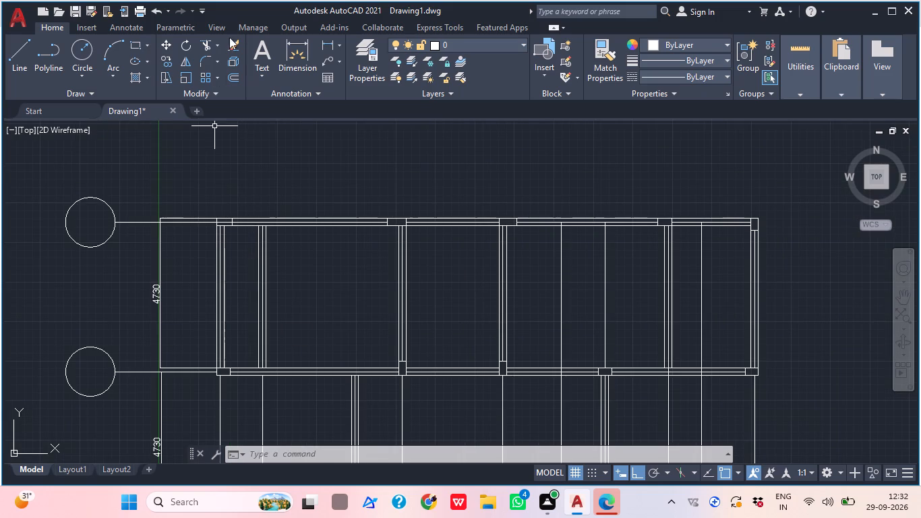
pyautogui.moveTo(206, 217); pyautogui.dragTo(195, 217, button='middle')
pyautogui.scroll(1, 193, 217)
pyautogui.moveTo(260, 184); pyautogui.dragTo(252, 184, button='middle')
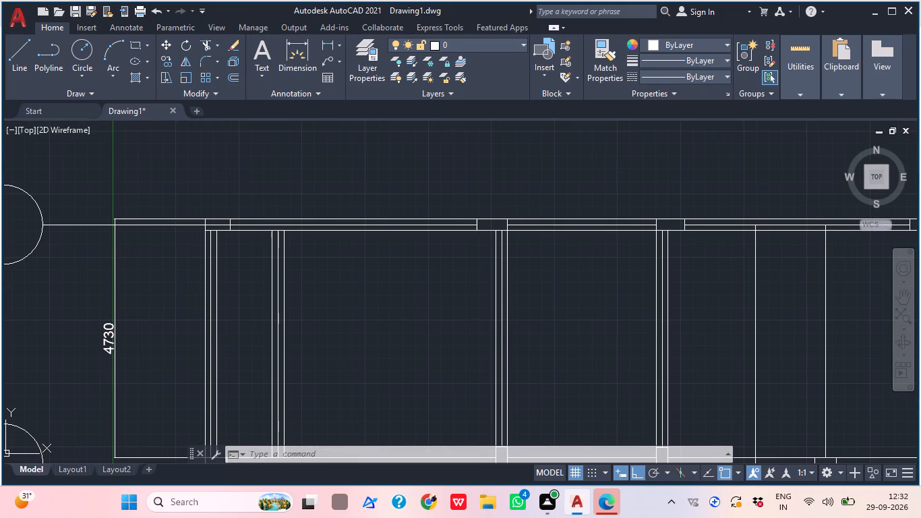
pyautogui.click(324, 41)
pyautogui.scroll(1, 167, 230)
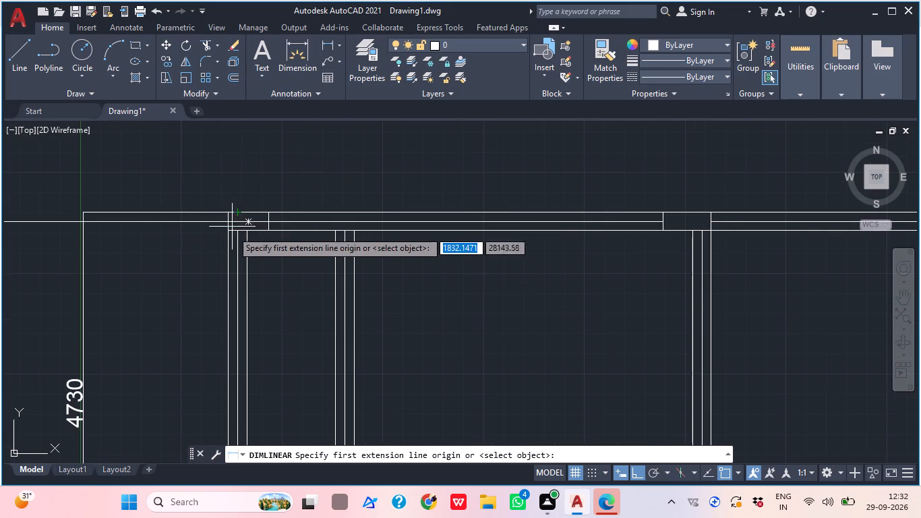
pyautogui.click(239, 228)
pyautogui.scroll(-2, 238, 214)
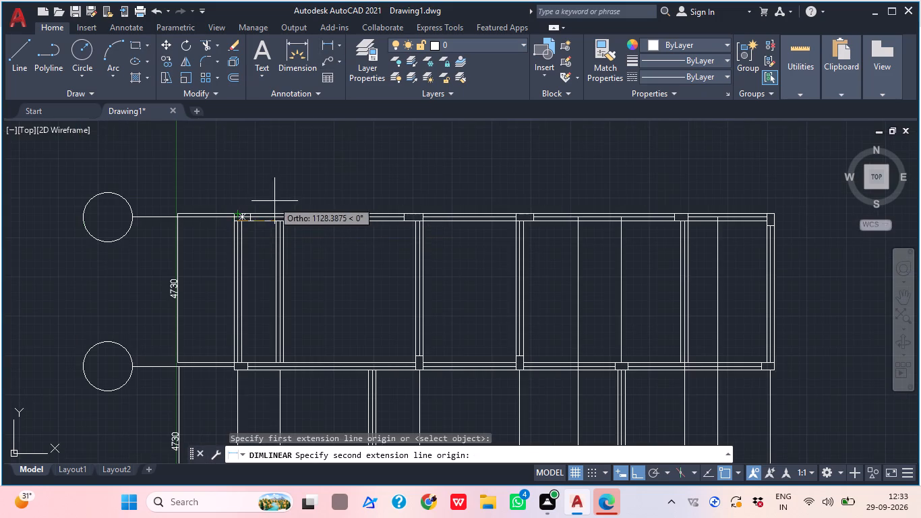
pyautogui.scroll(3, 280, 202)
pyautogui.click(278, 270)
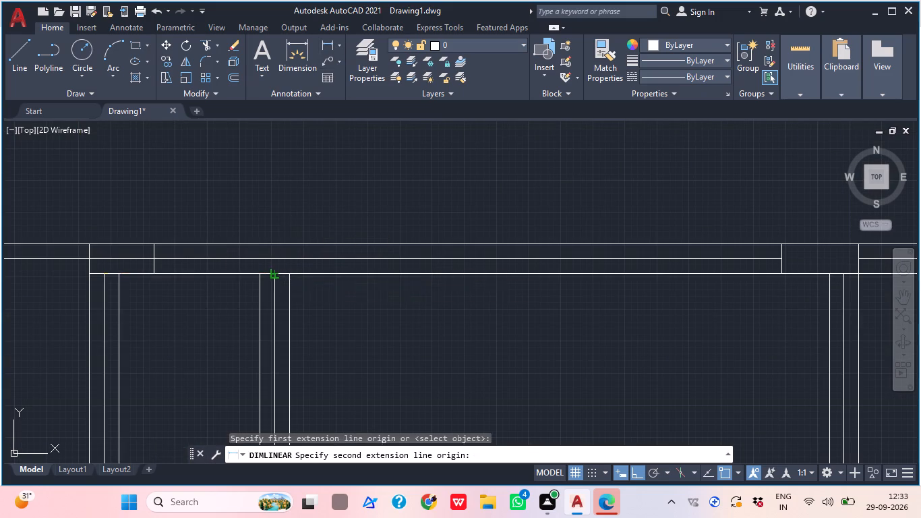
pyautogui.scroll(-4, 276, 258)
pyautogui.scroll(2, 266, 218)
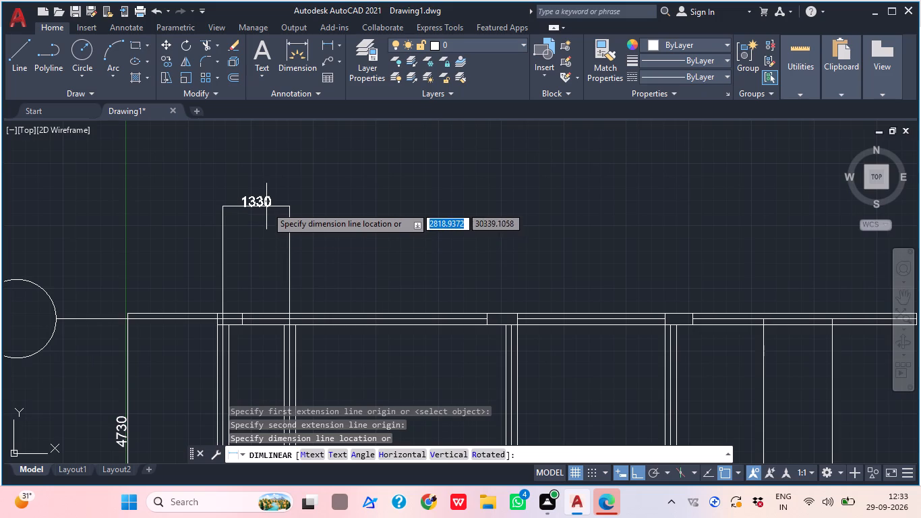
pyautogui.click(266, 216)
# Add a linear dimension between the second and third vertical wall centrelines of the top row, aligned with the first dimension line.
pyautogui.click(330, 38)
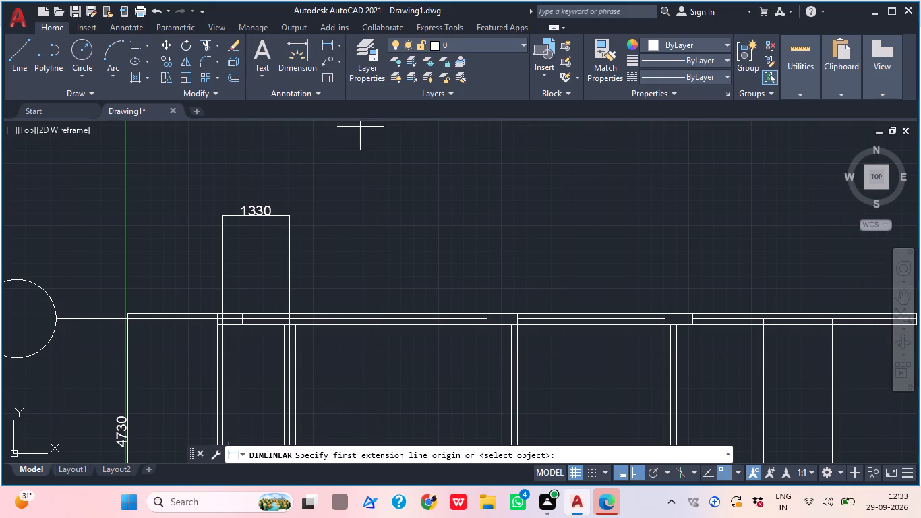
pyautogui.scroll(5, 291, 324)
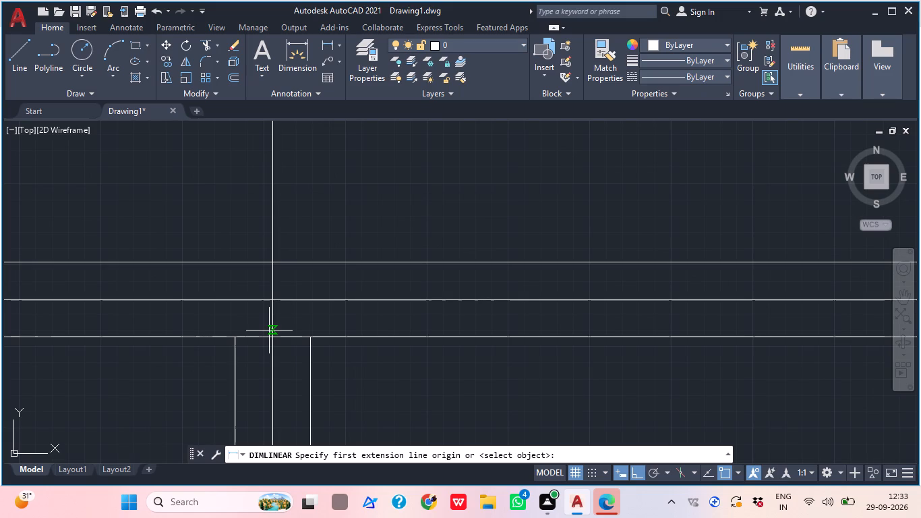
pyautogui.click(268, 336)
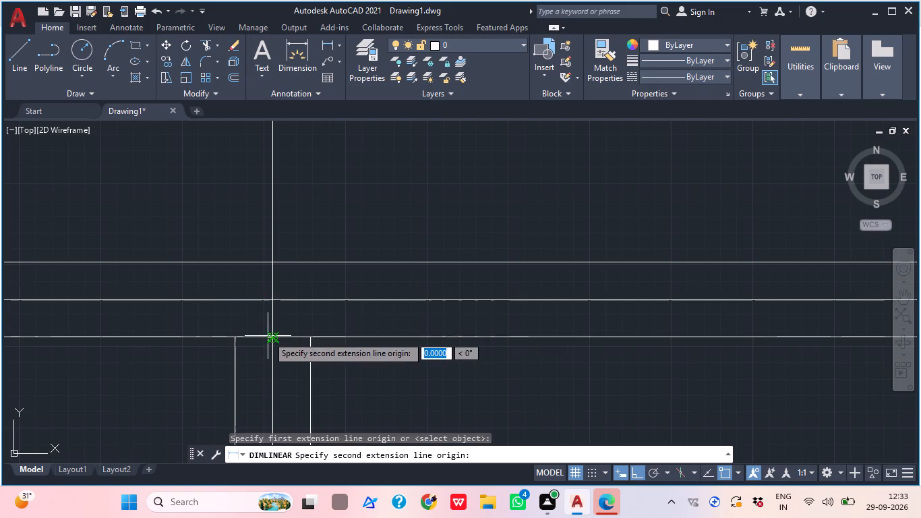
pyautogui.scroll(-3, 268, 336)
pyautogui.moveTo(323, 336); pyautogui.dragTo(252, 335, button='middle')
pyautogui.scroll(1, 501, 337)
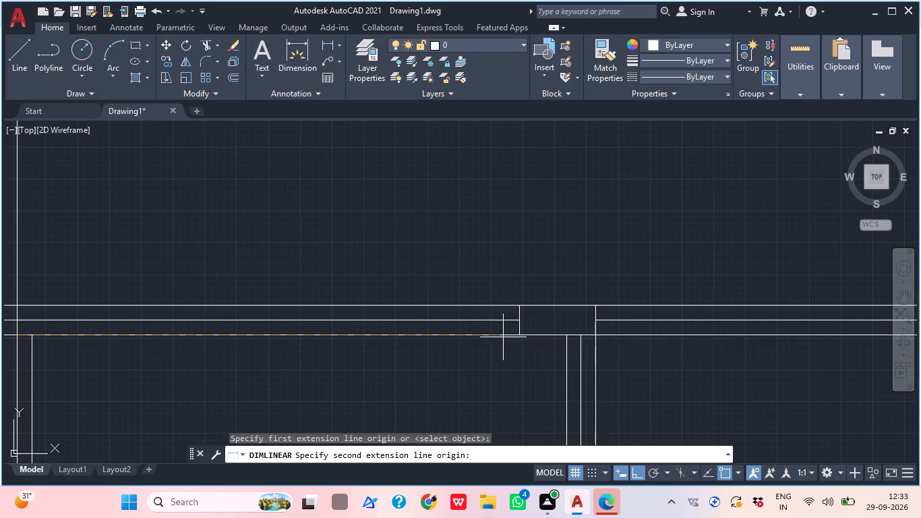
pyautogui.click(580, 338)
pyautogui.scroll(-4, 579, 339)
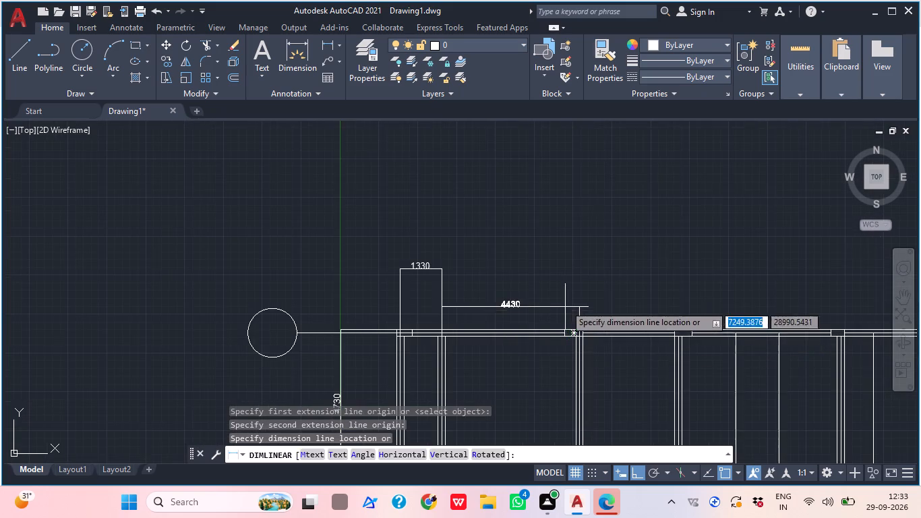
pyautogui.scroll(2, 552, 287)
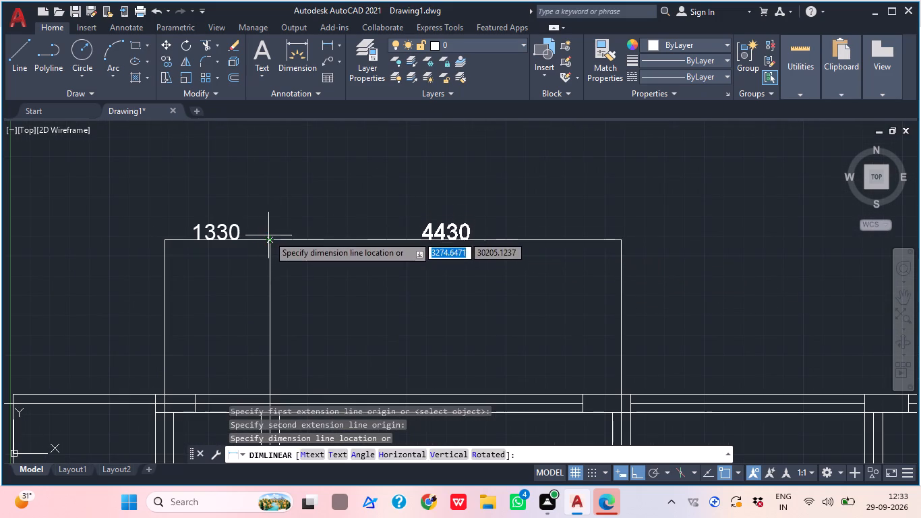
pyautogui.click(268, 235)
# Add a linear dimension between the third and fourth vertical wall centrelines of the top row, aligned with the existing dimension line.
pyautogui.moveTo(495, 258); pyautogui.dragTo(381, 257, button='middle')
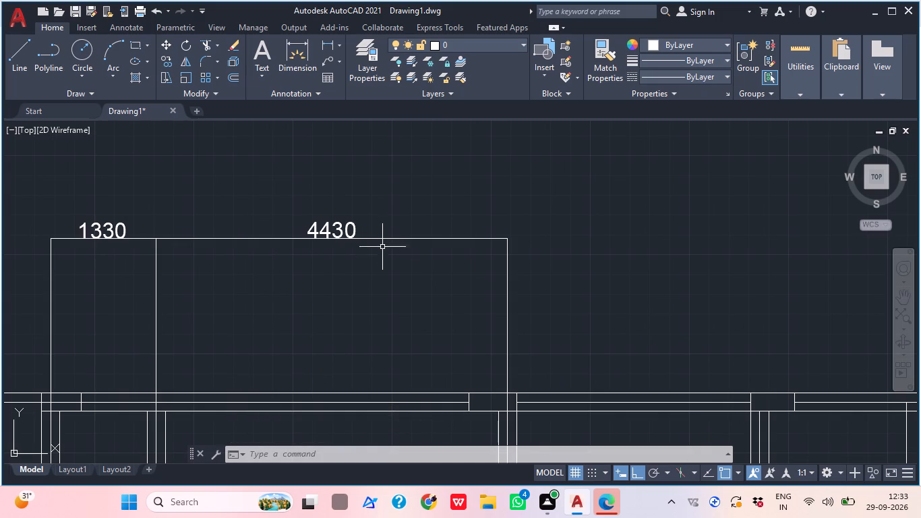
pyautogui.click(322, 43)
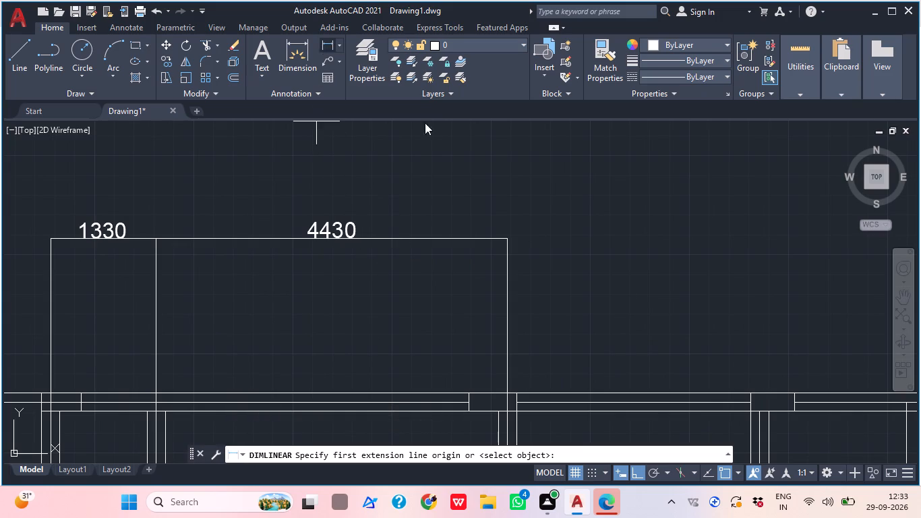
pyautogui.moveTo(474, 234); pyautogui.dragTo(382, 161, button='middle')
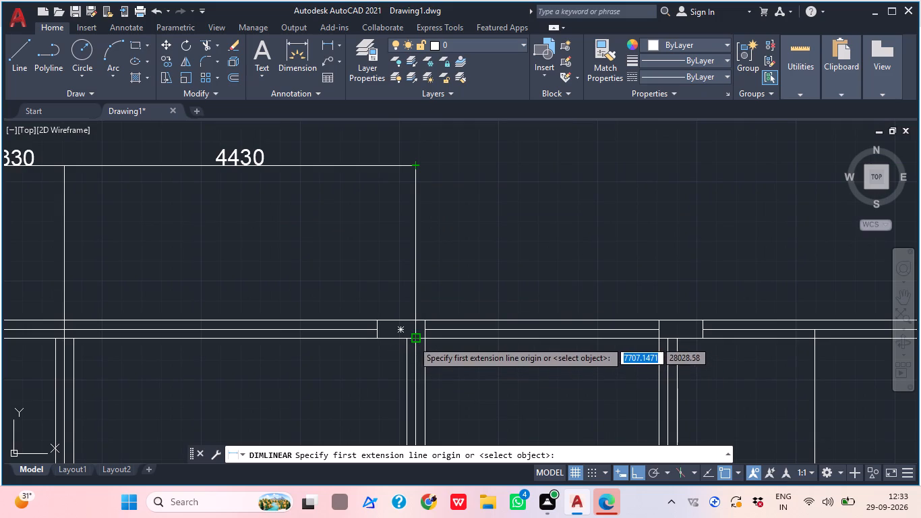
pyautogui.click(413, 341)
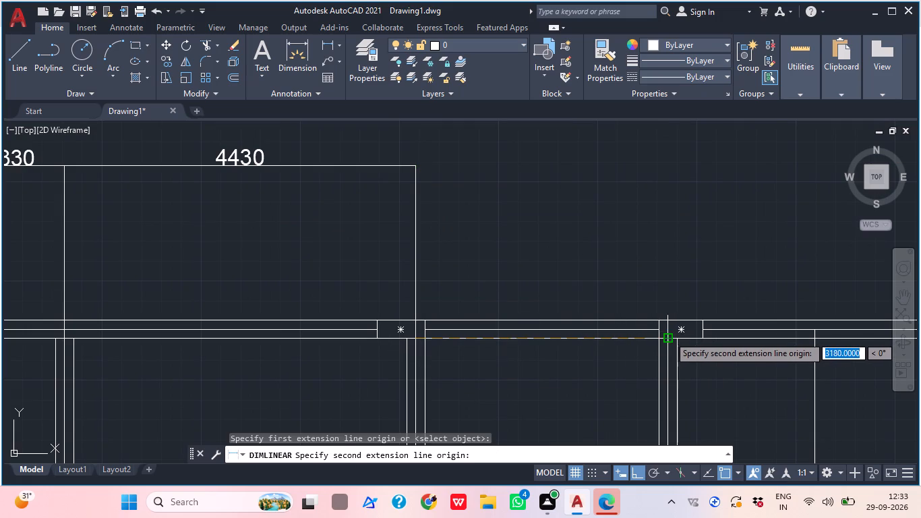
pyautogui.click(667, 337)
pyautogui.click(417, 164)
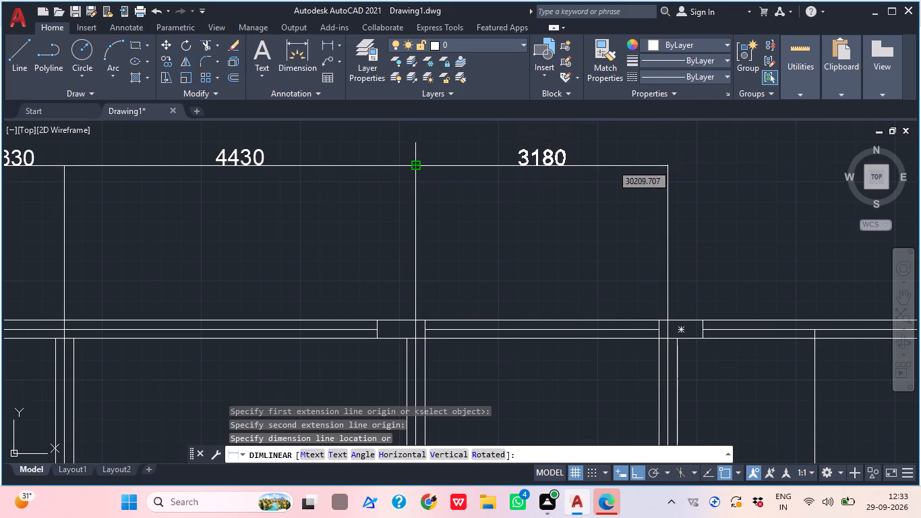
# Add a linear dimension from the fourth vertical wall's centreline to the next bare vertical centreline, in line with the top dimension row.
pyautogui.moveTo(584, 205); pyautogui.dragTo(396, 177, button='middle')
pyautogui.click(330, 50)
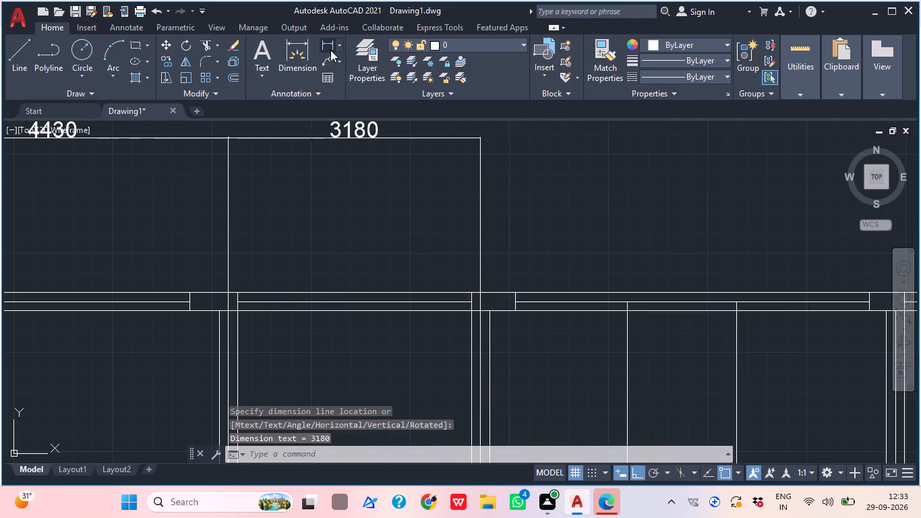
pyautogui.click(480, 312)
pyautogui.moveTo(716, 326); pyautogui.dragTo(549, 325, button='middle')
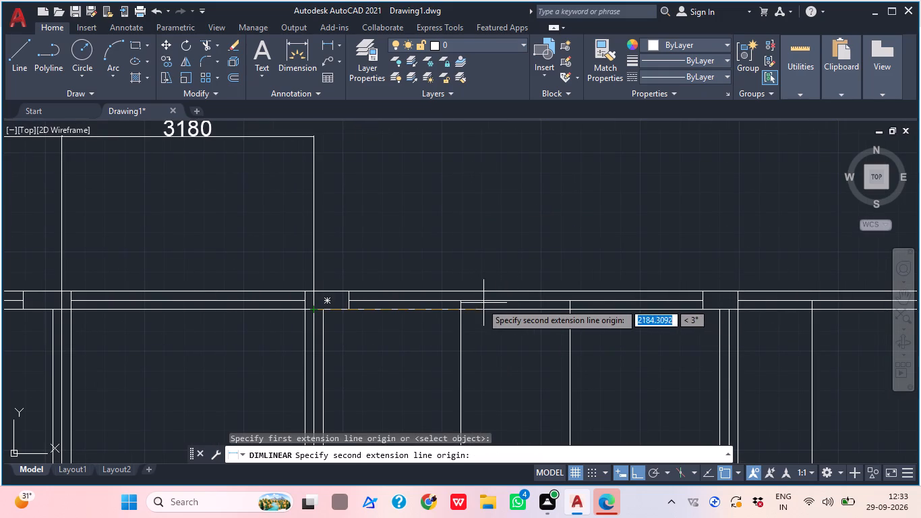
pyautogui.click(463, 301)
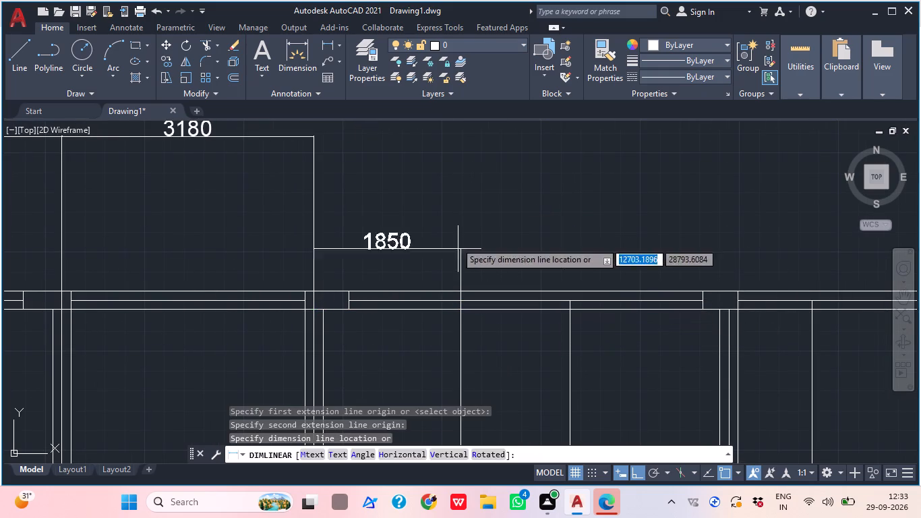
pyautogui.click(312, 140)
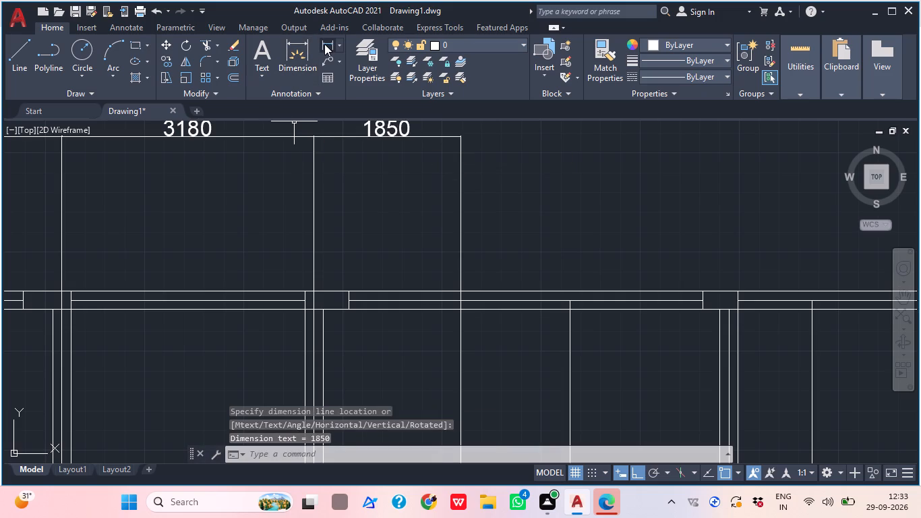
# Add a linear dimension between the two bare vertical centrelines beyond the fourth wall, aligned with the top dimension row.
pyautogui.click(324, 44)
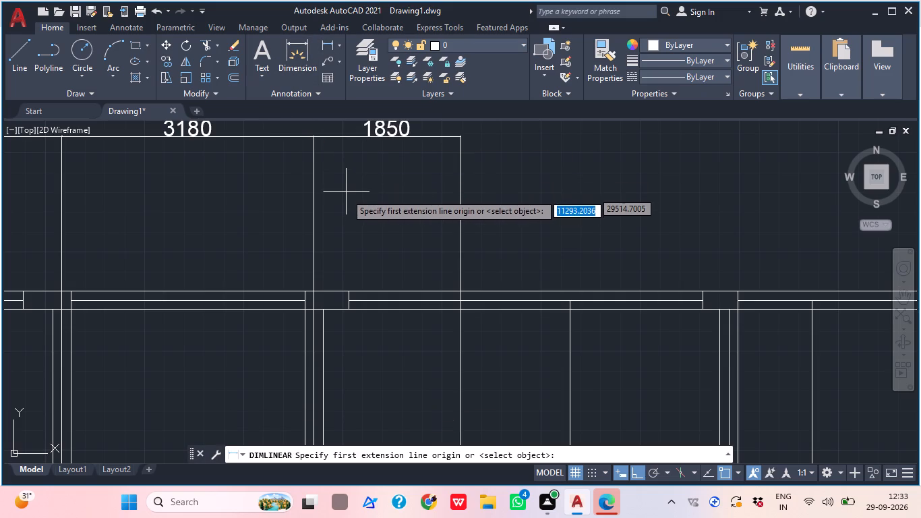
pyautogui.click(463, 301)
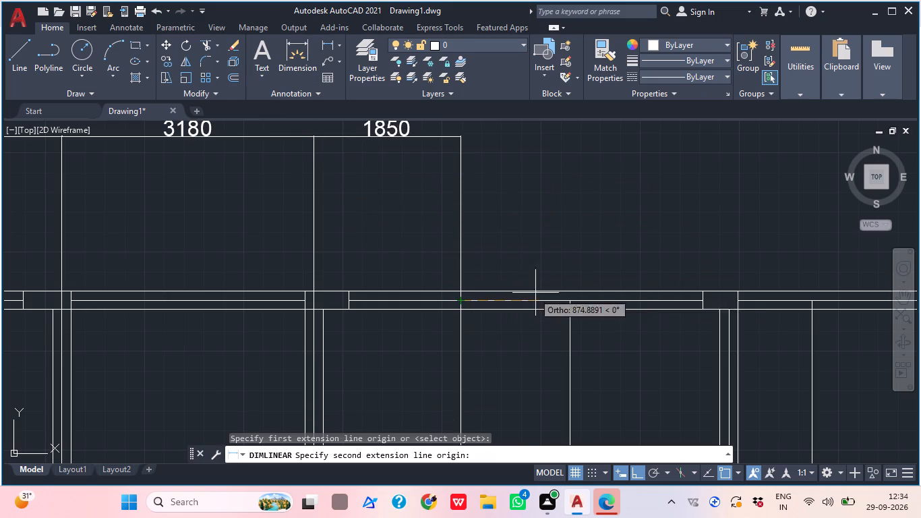
pyautogui.click(564, 307)
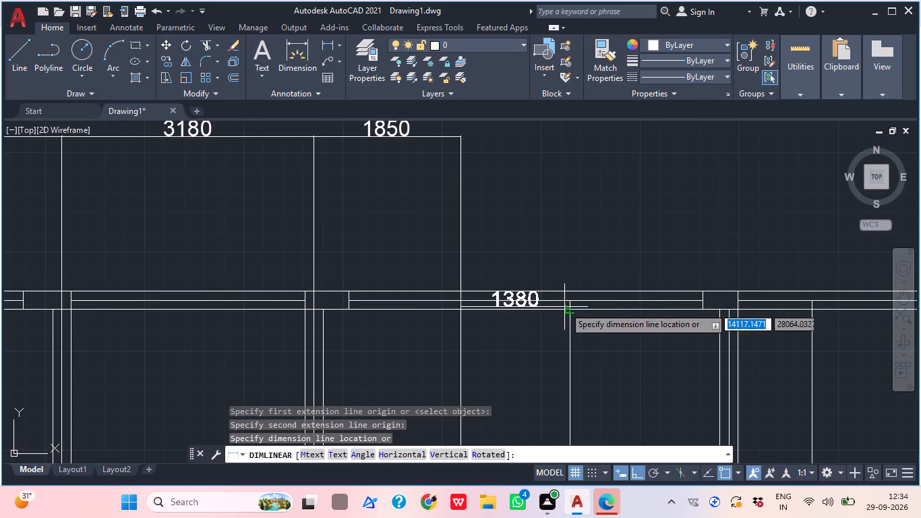
pyautogui.click(456, 139)
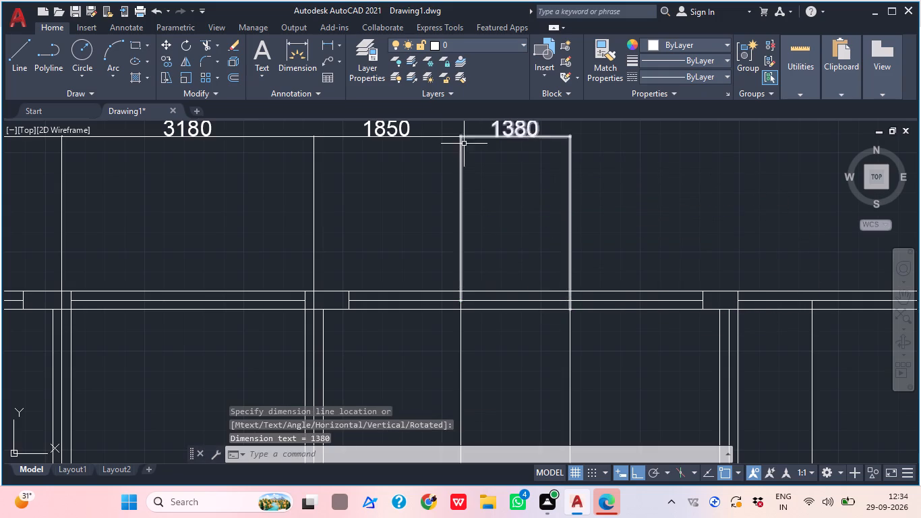
# Add a linear dimension from the second bare centreline to the fifth vertical wall's centreline, aligned with the top dimension row.
pyautogui.click(328, 40)
pyautogui.moveTo(538, 253); pyautogui.dragTo(533, 254, button='middle')
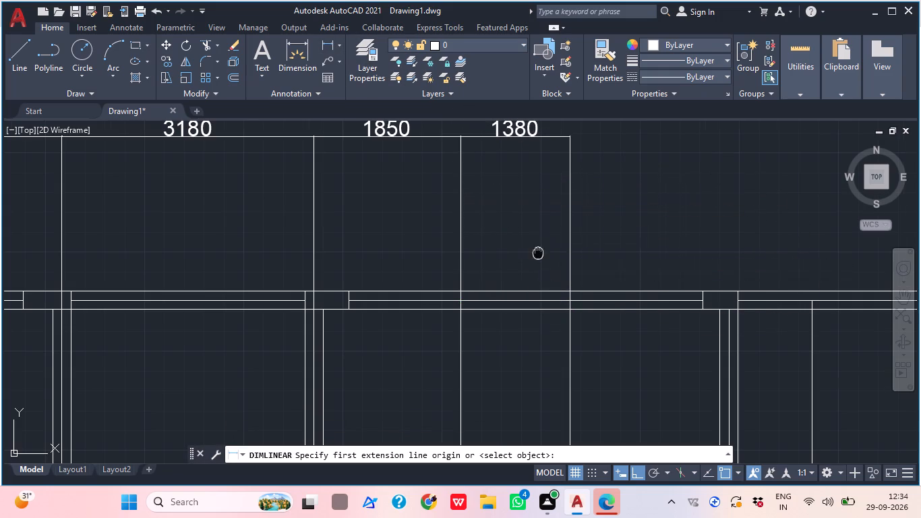
pyautogui.moveTo(533, 254); pyautogui.dragTo(469, 254, button='middle')
pyautogui.click(502, 301)
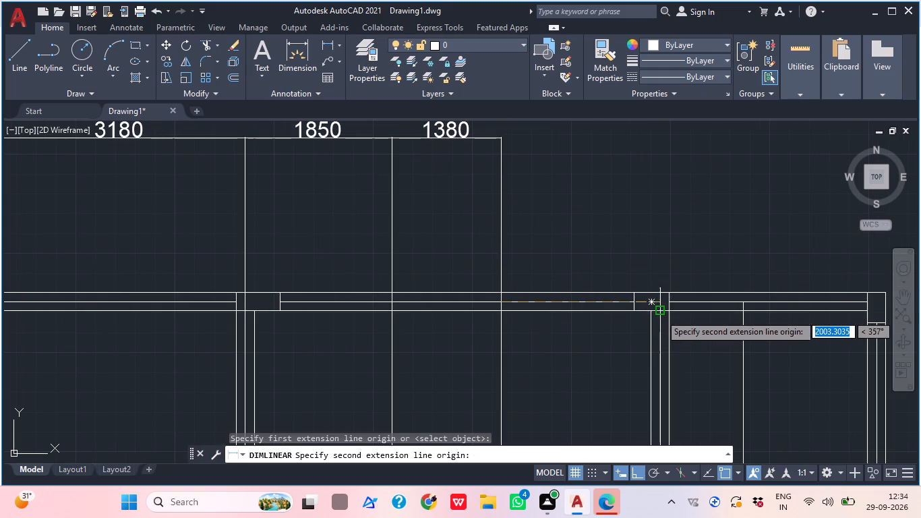
pyautogui.click(663, 314)
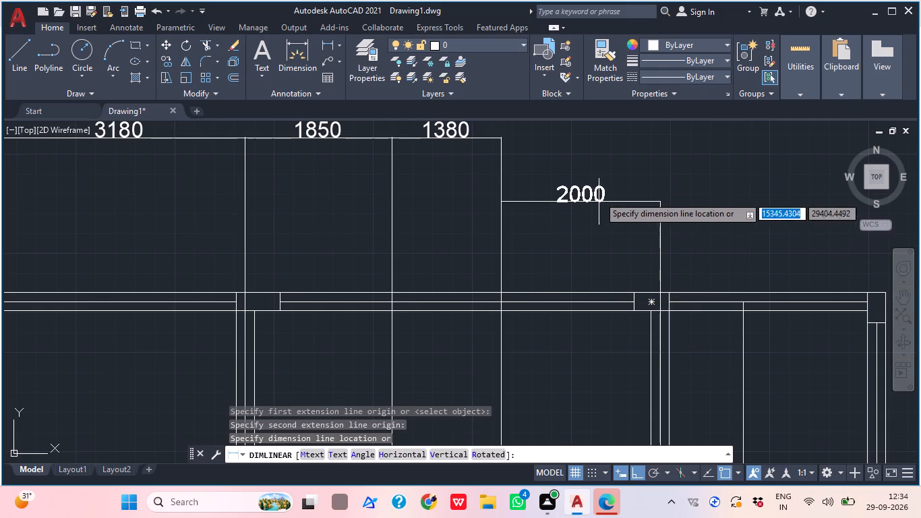
pyautogui.click(500, 138)
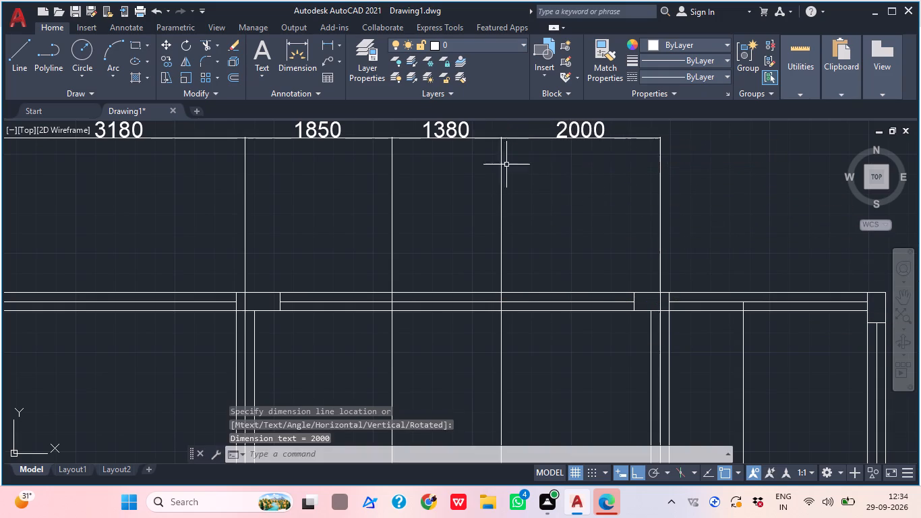
# Add a linear dimension from the fifth vertical wall's centreline to the rightmost wall's centreline, aligned with the top dimension row.
pyautogui.moveTo(550, 212); pyautogui.dragTo(390, 247, button='middle')
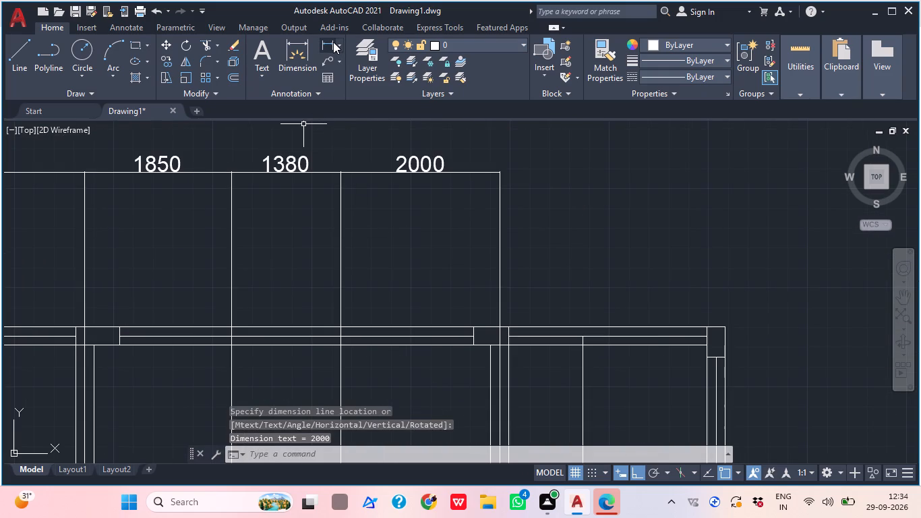
pyautogui.click(332, 42)
pyautogui.click(501, 343)
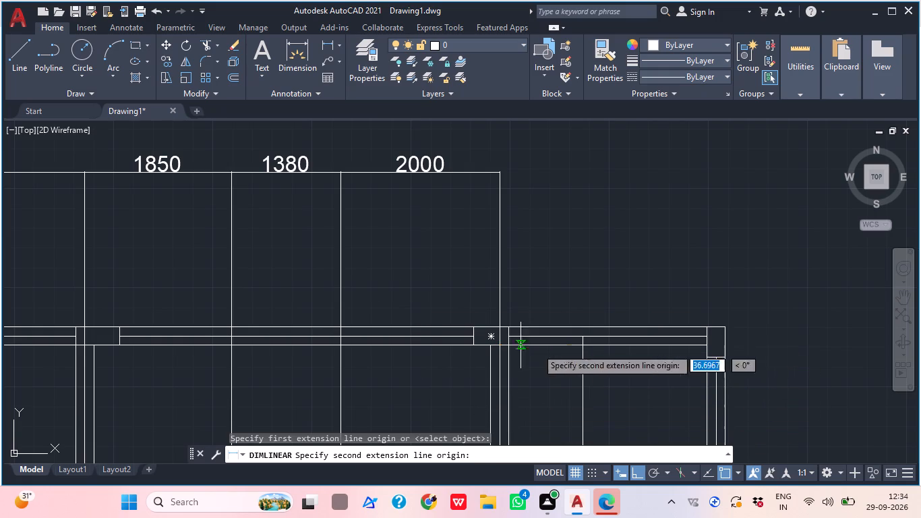
pyautogui.click(715, 345)
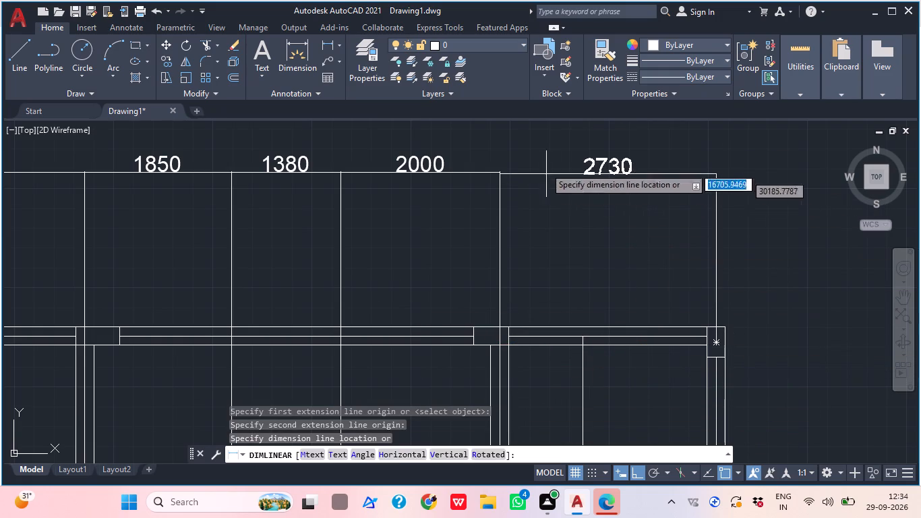
pyautogui.click(499, 168)
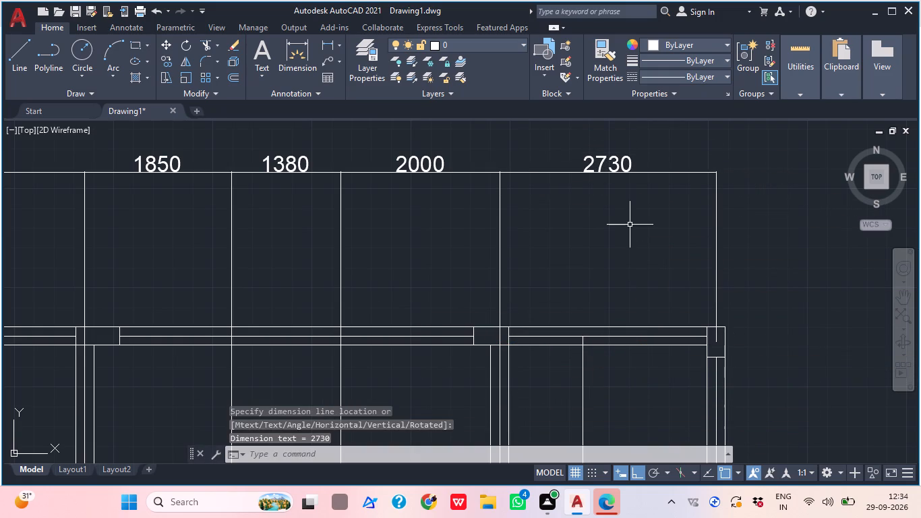
pyautogui.press('Escape')
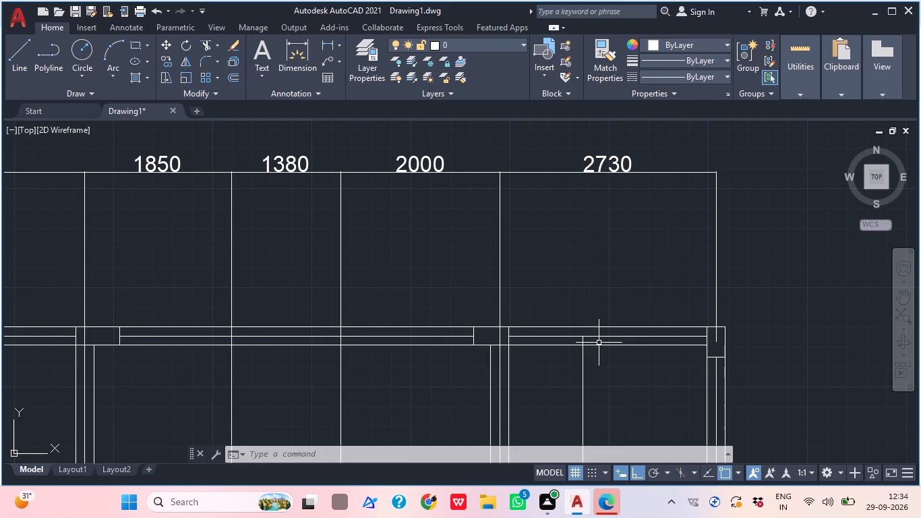
# Examine the top dimension row together with the overall plan and the grid circles along its left side.
pyautogui.scroll(-1, 641, 277)
pyautogui.moveTo(630, 281); pyautogui.dragTo(558, 277, button='middle')
pyautogui.scroll(-1, 558, 275)
pyautogui.moveTo(508, 268); pyautogui.dragTo(524, 268, button='middle')
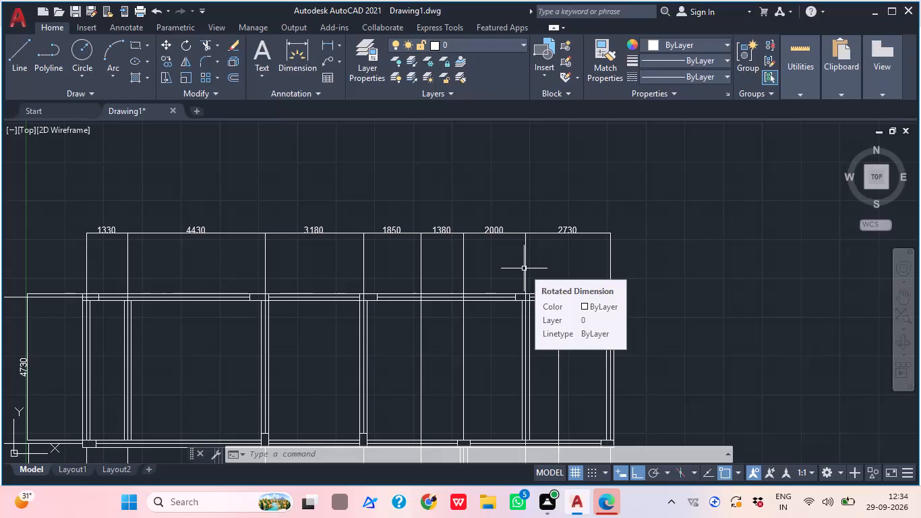
pyautogui.scroll(-1, 746, 281)
pyautogui.scroll(-2, 610, 285)
pyautogui.moveTo(624, 304); pyautogui.dragTo(274, 277, button='middle')
pyautogui.moveTo(286, 282); pyautogui.dragTo(370, 292, button='middle')
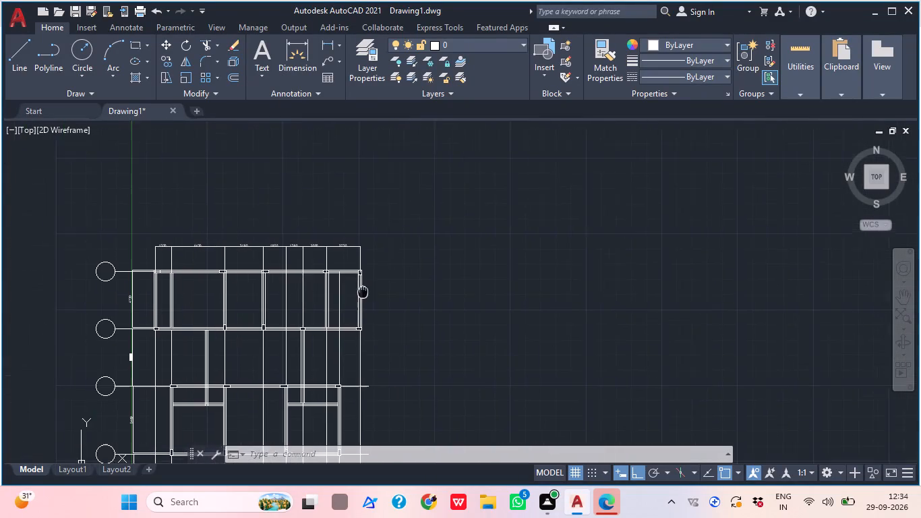
pyautogui.moveTo(370, 292); pyautogui.dragTo(387, 290, button='middle')
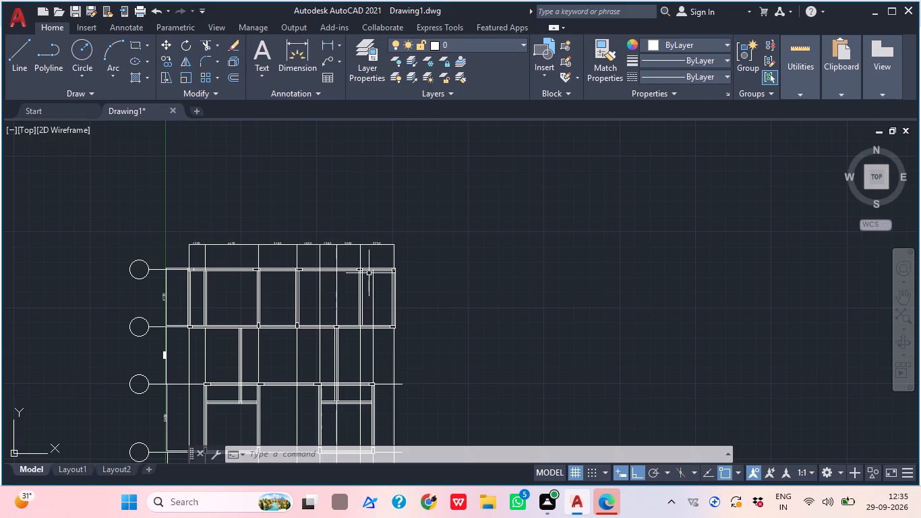
pyautogui.scroll(1, 211, 233)
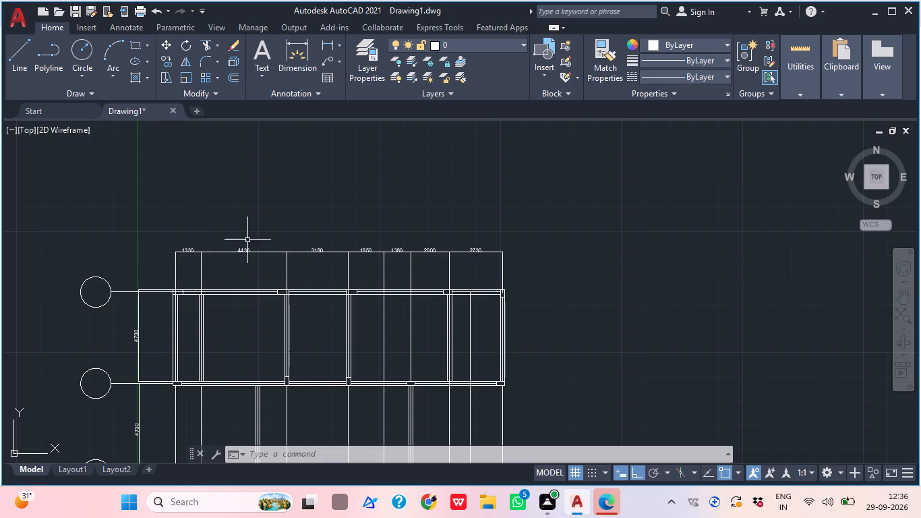
pyautogui.moveTo(283, 286); pyautogui.dragTo(358, 304, button='middle')
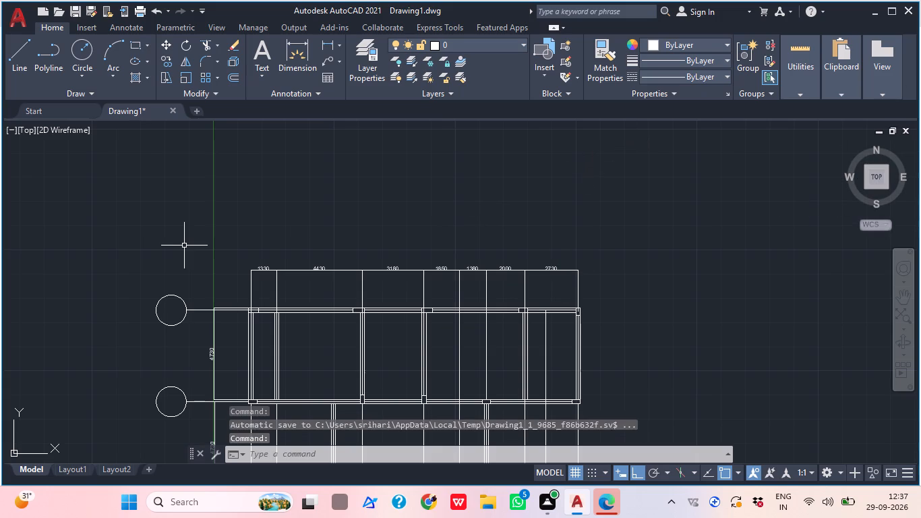
# Draw a vertical line about 1600 units upward from the left end of the top dimension row.
pyautogui.write('l')
pyautogui.press('space')
pyautogui.scroll(2, 221, 271)
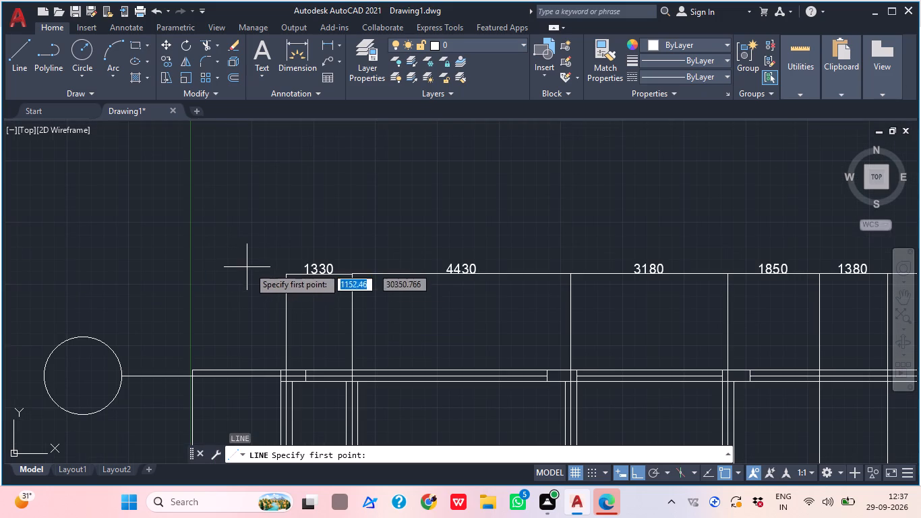
pyautogui.click(285, 276)
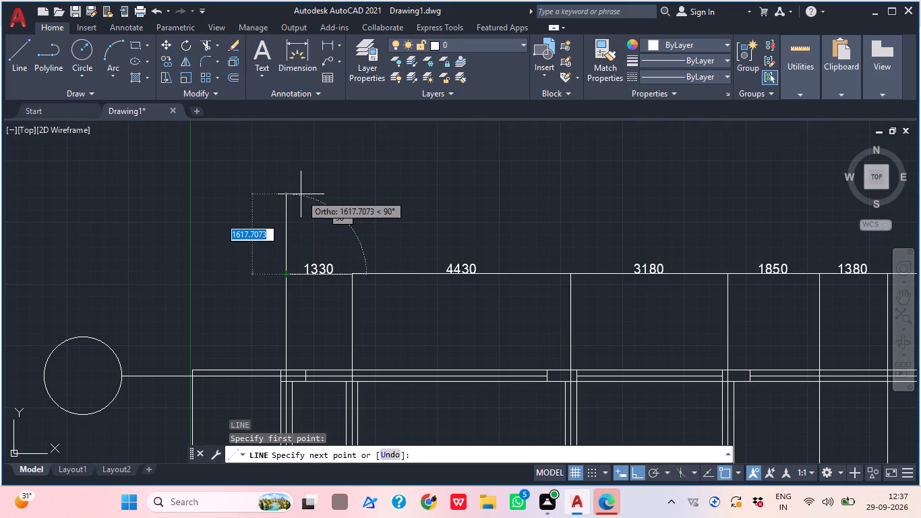
pyautogui.click(299, 191)
pyautogui.moveTo(369, 216); pyautogui.dragTo(280, 221, button='middle')
pyautogui.press('Escape')
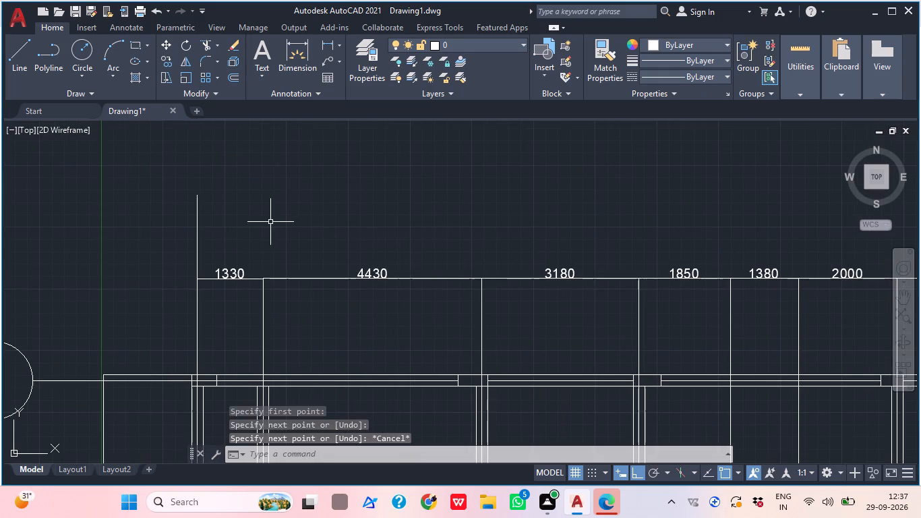
# Draw a vertical line about 1600 units upward from the junction of the 1330 and 4430 dimensions.
pyautogui.press('l')
pyautogui.press('space')
pyautogui.click(260, 277)
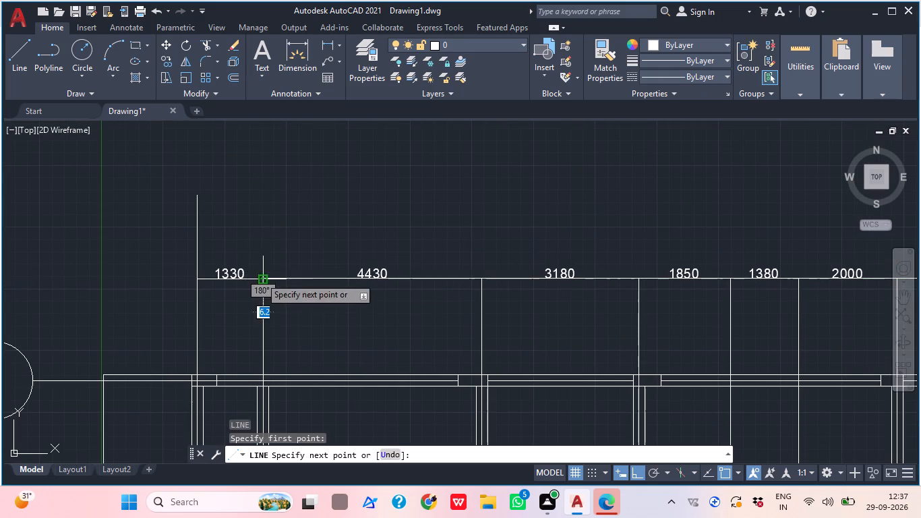
pyautogui.click(267, 197)
pyautogui.moveTo(319, 225); pyautogui.dragTo(251, 225, button='middle')
pyautogui.press('Escape')
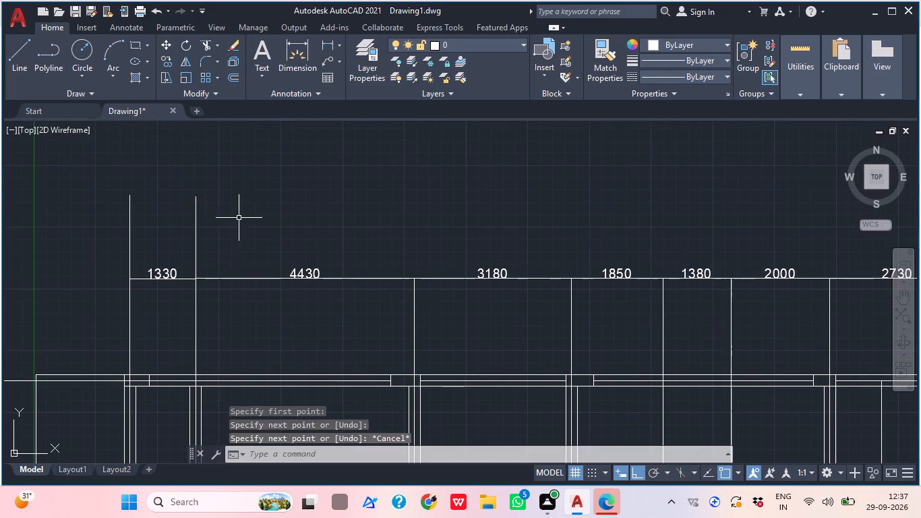
# Draw a vertical line upward from the junction of the 4430 and 3180 dimensions, ending about level with the previous two lines.
pyautogui.press('l')
pyautogui.press('space')
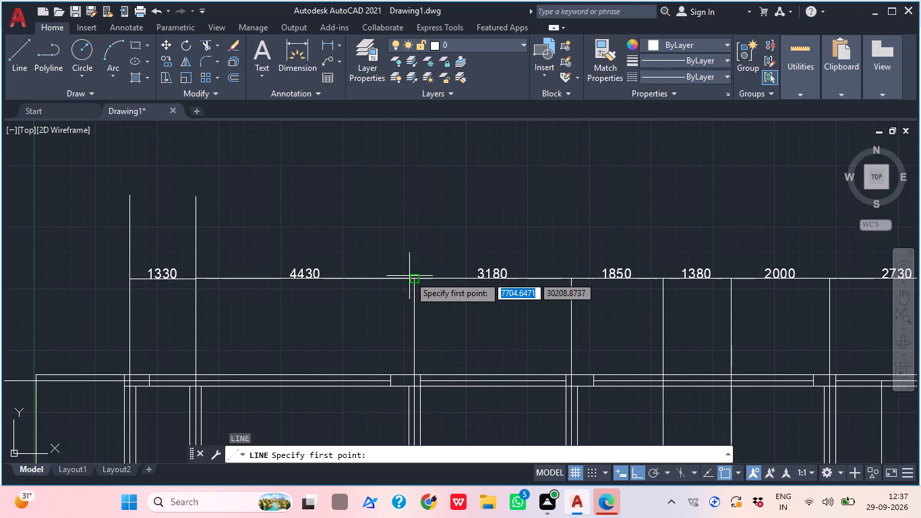
pyautogui.moveTo(415, 283); pyautogui.dragTo(415, 277)
pyautogui.click(406, 194)
pyautogui.moveTo(463, 208); pyautogui.dragTo(423, 212, button='middle')
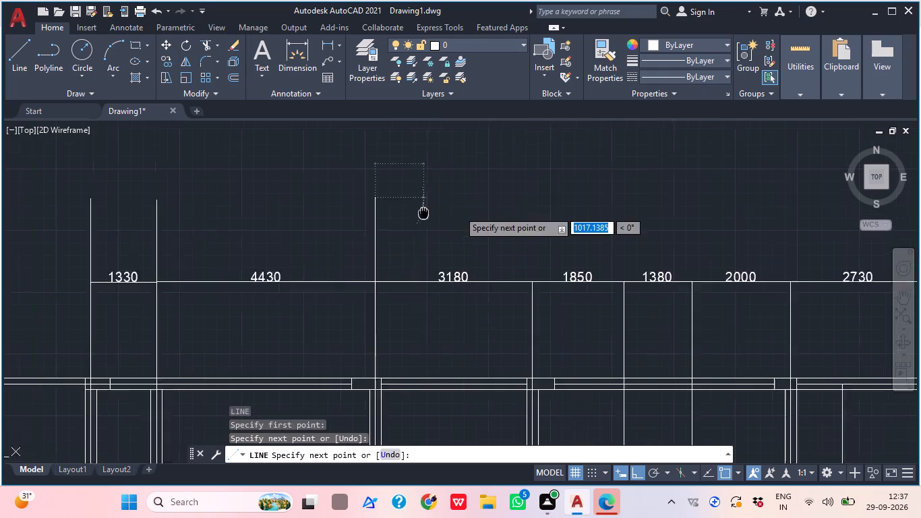
pyautogui.moveTo(423, 212); pyautogui.dragTo(339, 213, button='middle')
pyautogui.press('Escape')
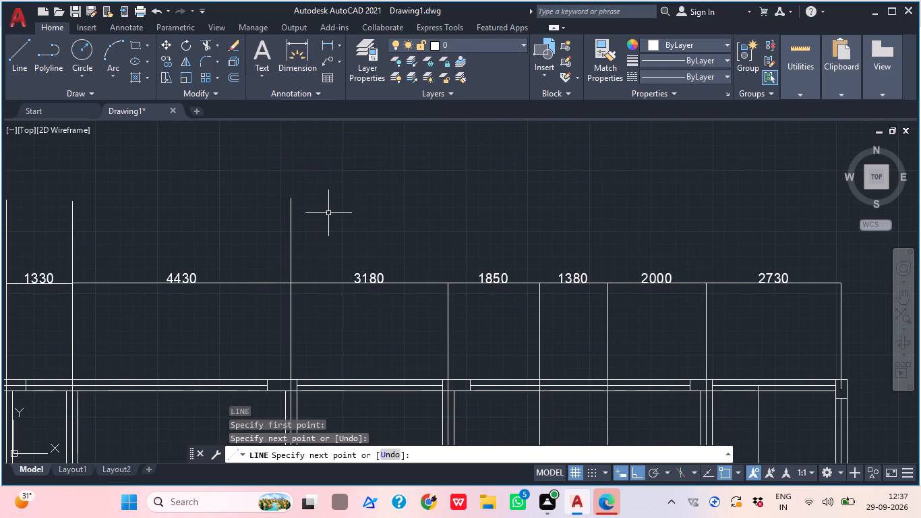
# Draw a vertical line about 1640 units upward from the junction of the 3180 and 1850 dimensions.
pyautogui.click(382, 236)
pyautogui.press('l')
pyautogui.press('space')
pyautogui.click(446, 280)
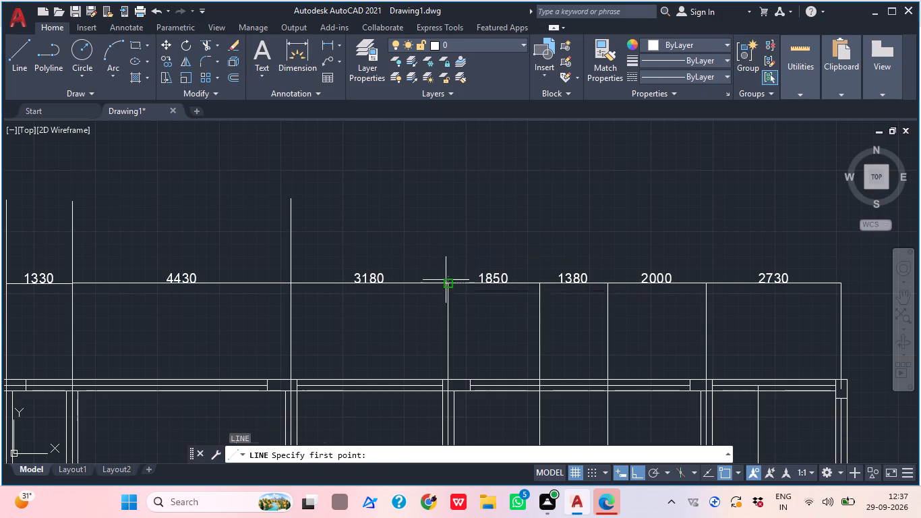
pyautogui.click(441, 202)
pyautogui.moveTo(578, 188); pyautogui.dragTo(489, 189, button='middle')
pyautogui.press('Escape')
# Draw a vertical line upward from the junction of the 1850 and 1380 dimensions, ending about level with the neighbouring grid line.
pyautogui.write('l')
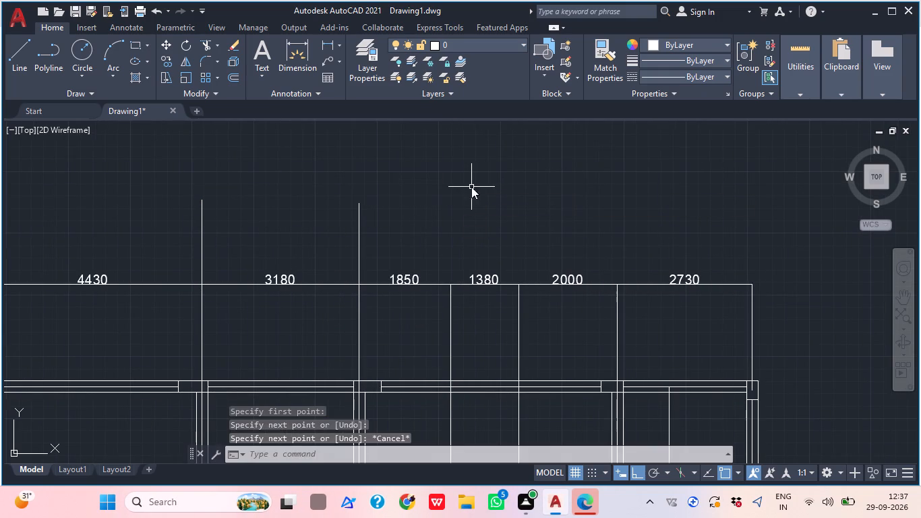
pyautogui.press('space')
pyautogui.click(453, 289)
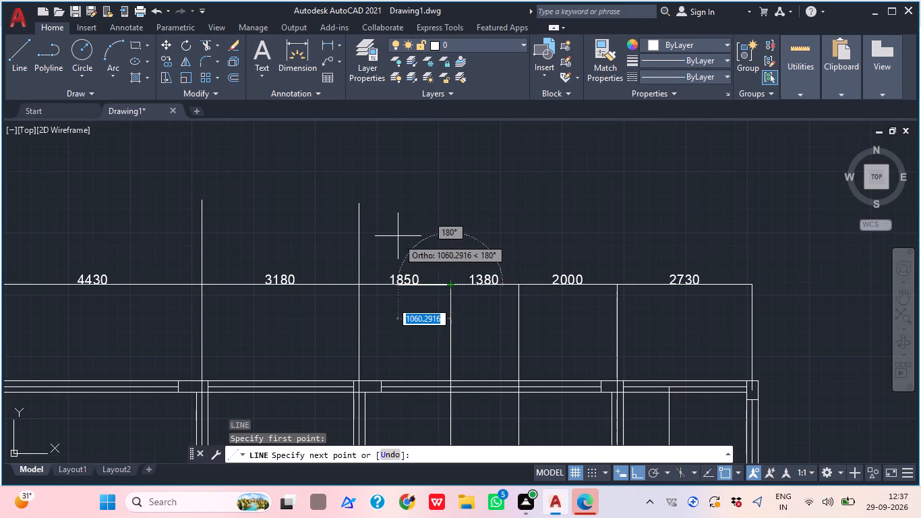
pyautogui.click(436, 207)
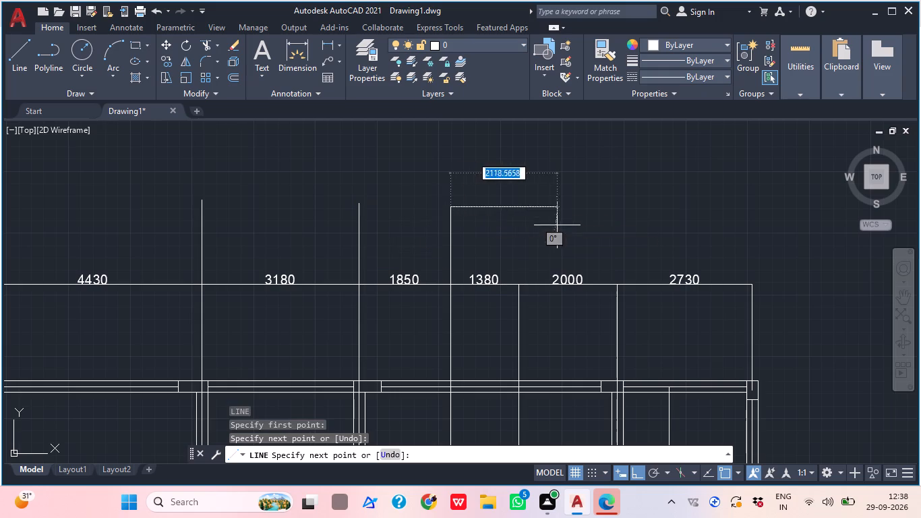
pyautogui.press('Escape')
# Draw a vertical line about 1546 units upward from the junction of the 1380 and 2000 dimensions.
pyautogui.moveTo(523, 252); pyautogui.dragTo(467, 253, button='middle')
pyautogui.press('l')
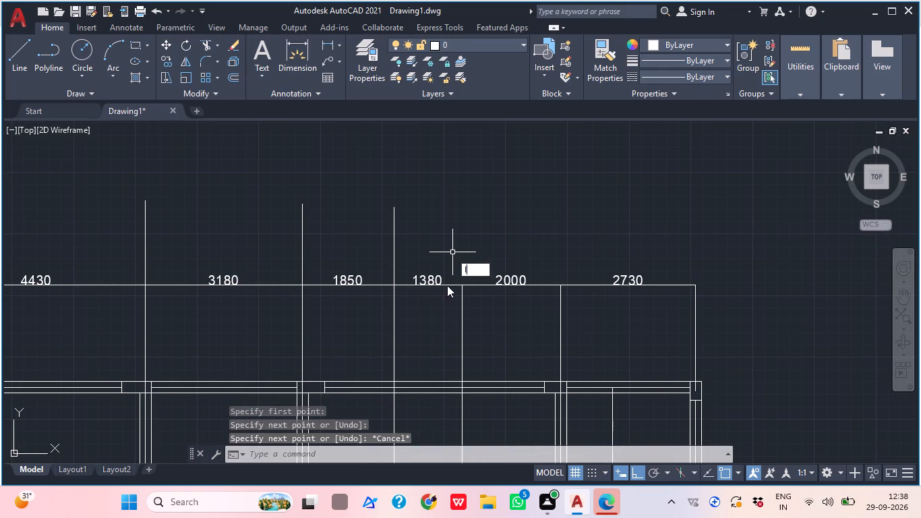
pyautogui.press('space')
pyautogui.click(461, 286)
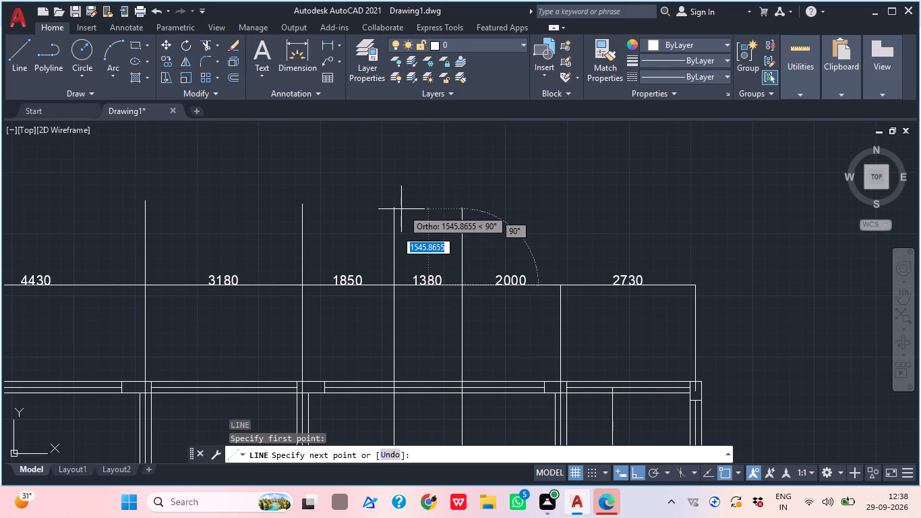
pyautogui.click(452, 209)
pyautogui.moveTo(575, 228); pyautogui.dragTo(460, 233, button='middle')
pyautogui.press('Escape')
# Draw a vertical line upward from the junction of the 2000 and 2730 dimensions, ending about level with the other grid lines.
pyautogui.write('l')
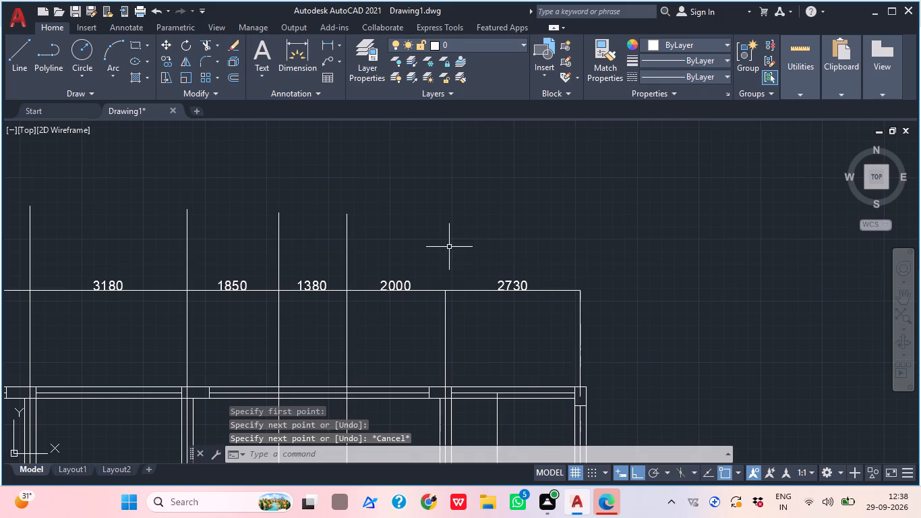
pyautogui.press('space')
pyautogui.click(446, 291)
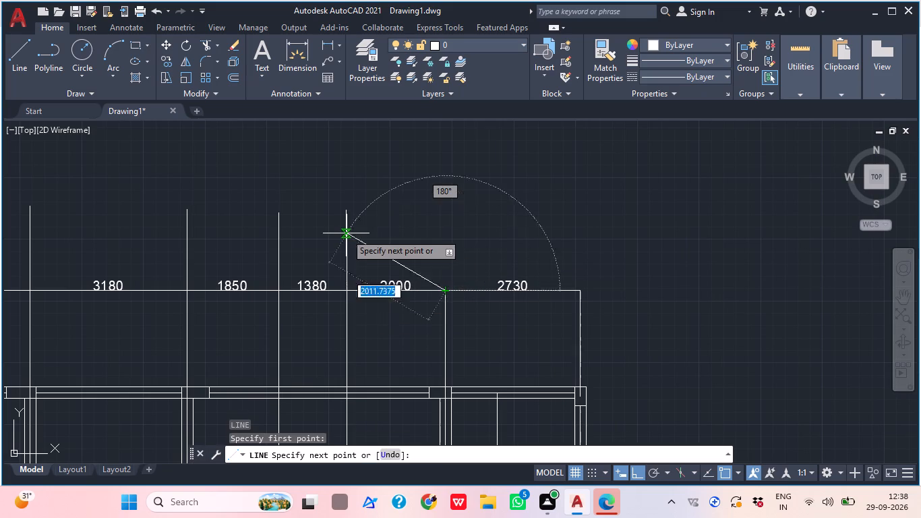
pyautogui.click(431, 213)
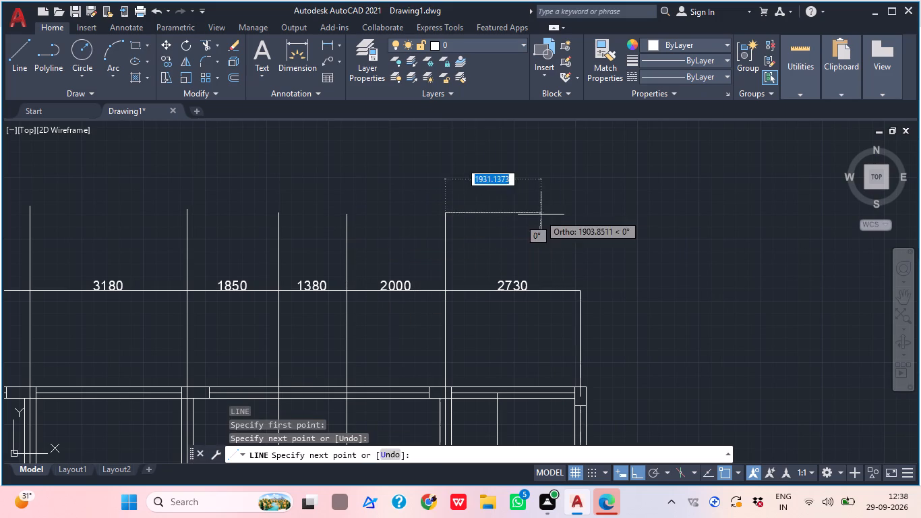
pyautogui.press('Escape')
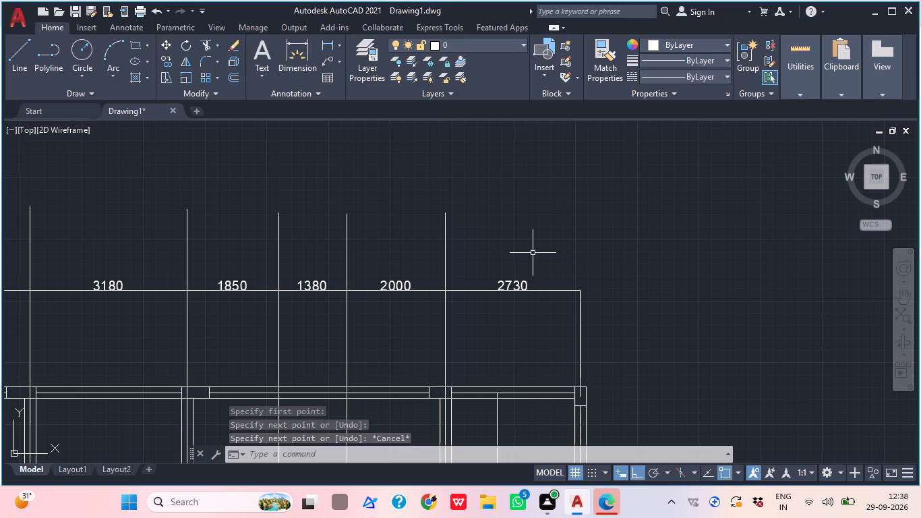
# Draw a vertical line upward from the right end of the 2730 dimension, ending about level with the other grid lines.
pyautogui.press('l')
pyautogui.press('space')
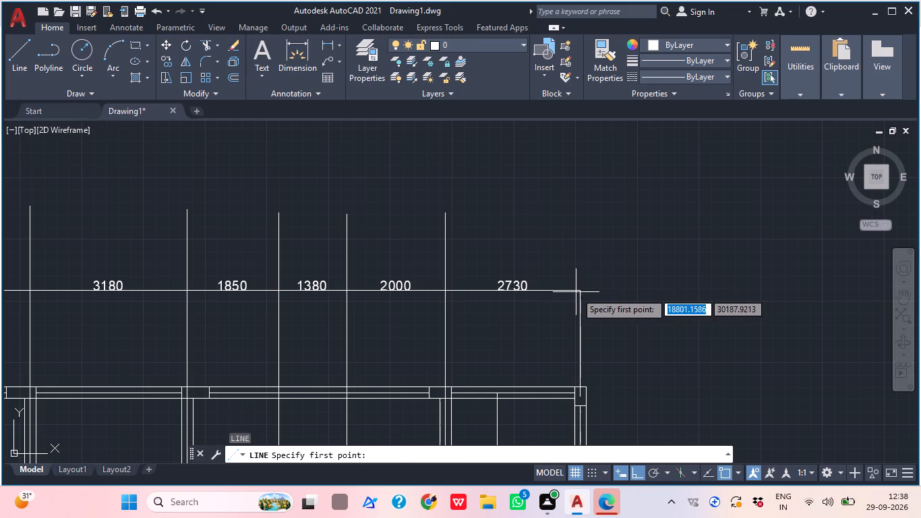
pyautogui.click(576, 292)
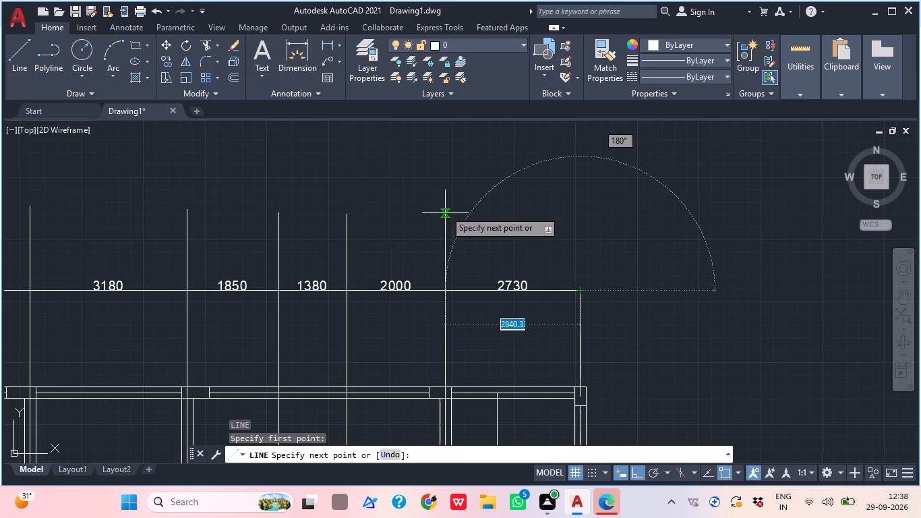
pyautogui.click(568, 216)
pyautogui.press('Escape')
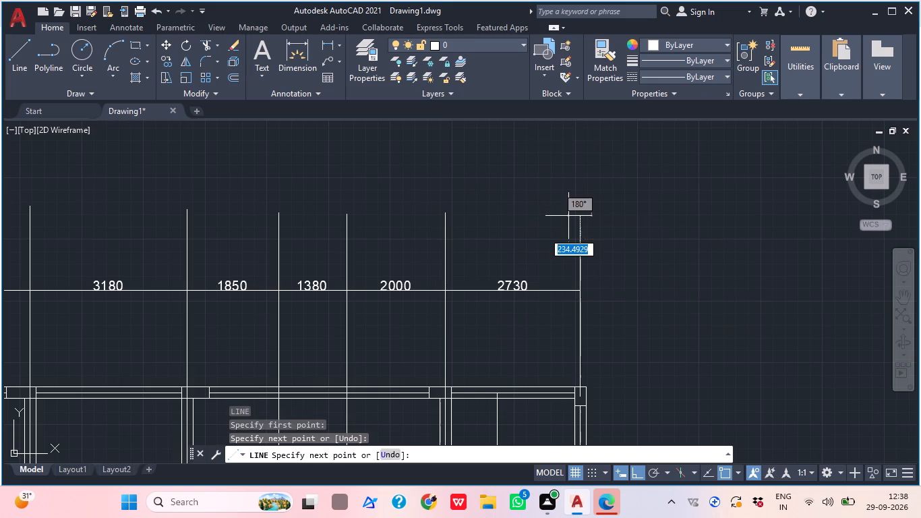
# Copy the topmost grid circle on the plan's left side by its centre onto the upper ends of the first four vertical grid lines.
pyautogui.scroll(-1, 539, 221)
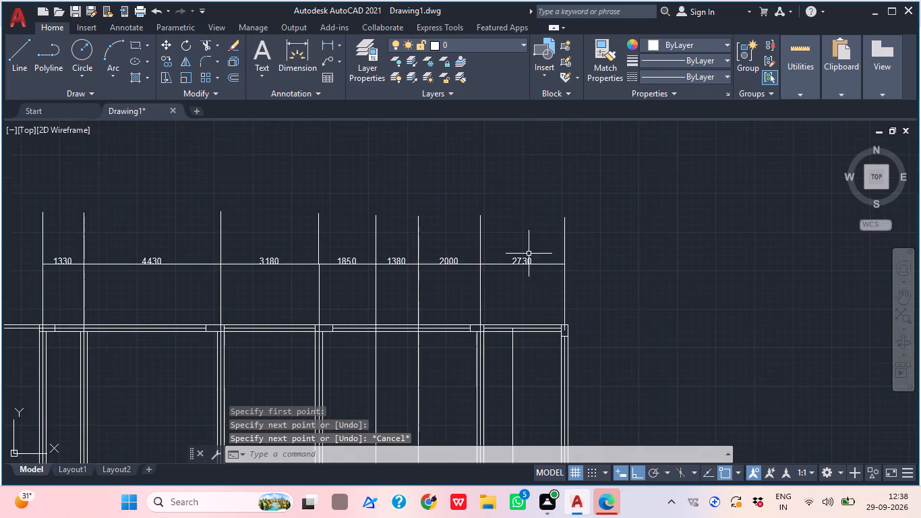
pyautogui.moveTo(528, 257); pyautogui.dragTo(581, 257, button='middle')
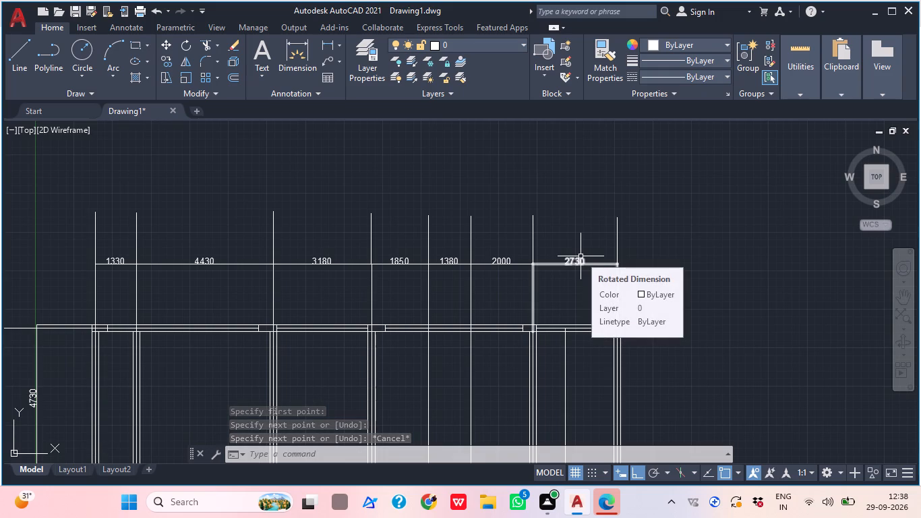
pyautogui.moveTo(109, 333); pyautogui.dragTo(297, 291, button='middle')
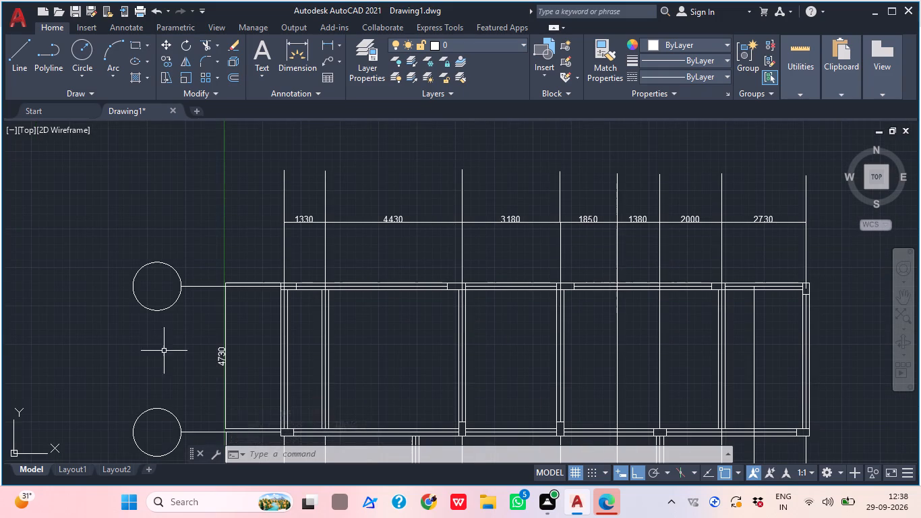
pyautogui.click(158, 328)
pyautogui.click(104, 275)
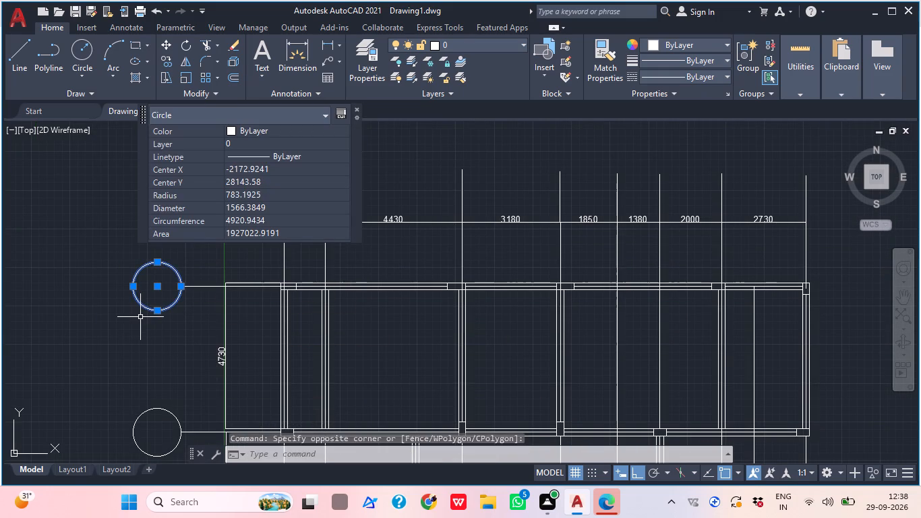
pyautogui.press('c')
pyautogui.write('o')
pyautogui.press('space')
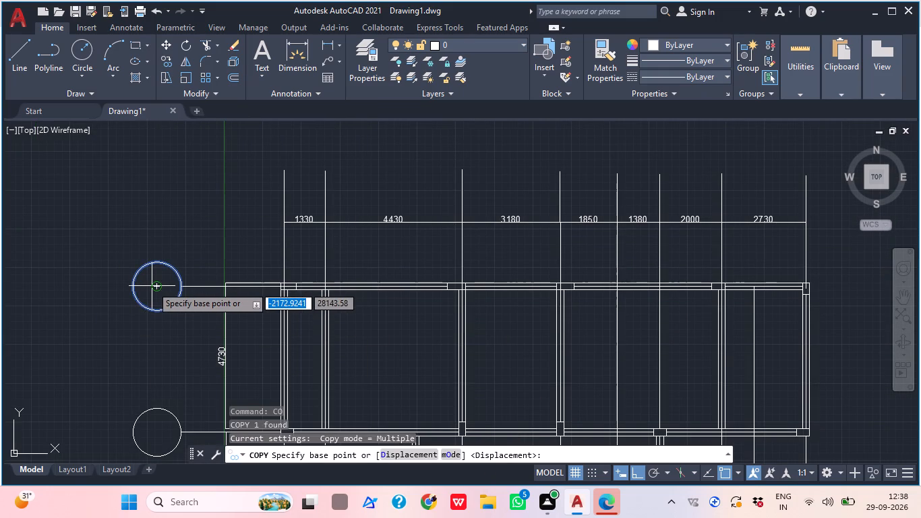
pyautogui.click(160, 286)
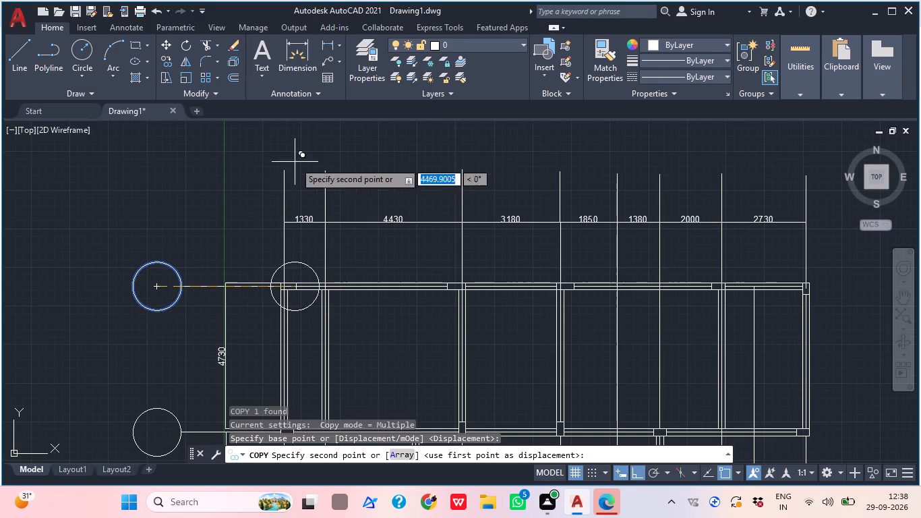
pyautogui.click(285, 171)
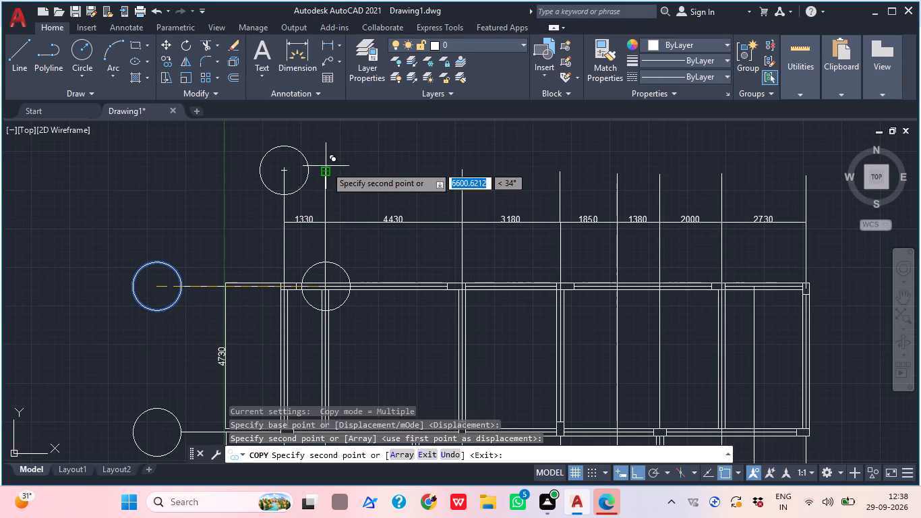
pyautogui.scroll(2, 326, 166)
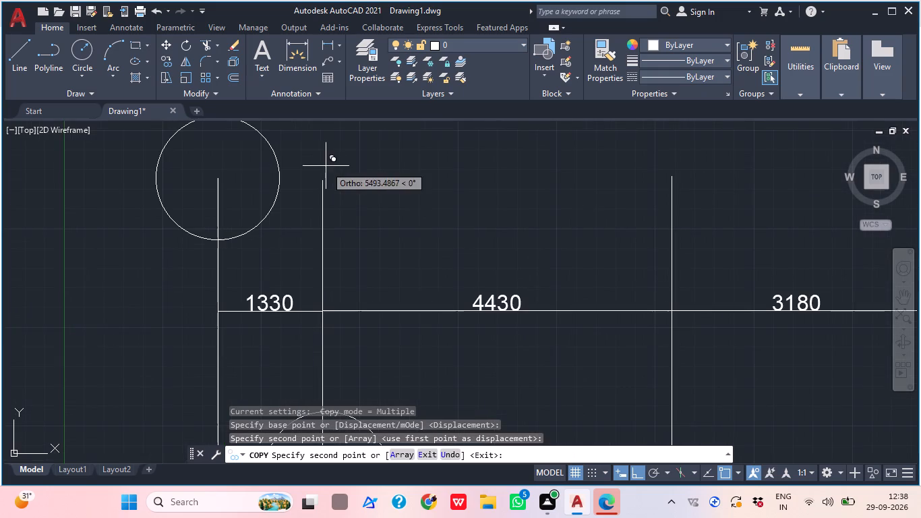
pyautogui.click(324, 187)
pyautogui.scroll(-1, 324, 187)
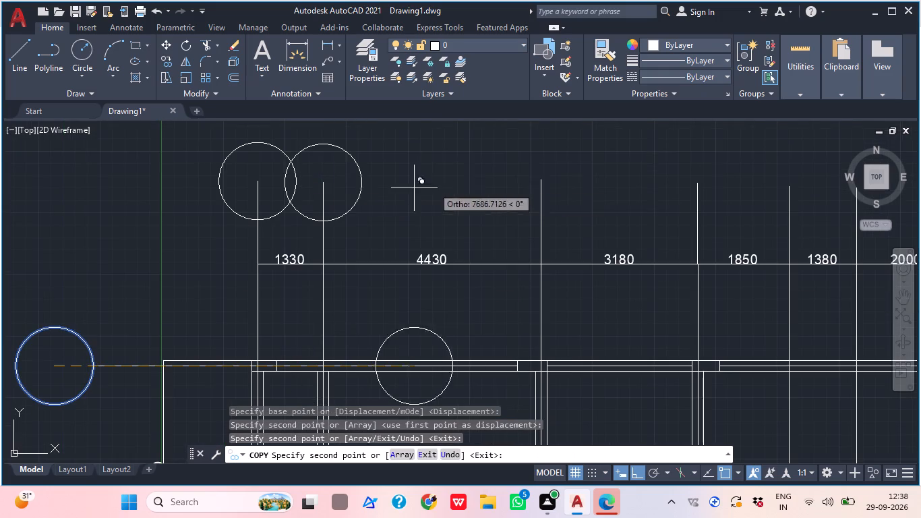
pyautogui.click(537, 179)
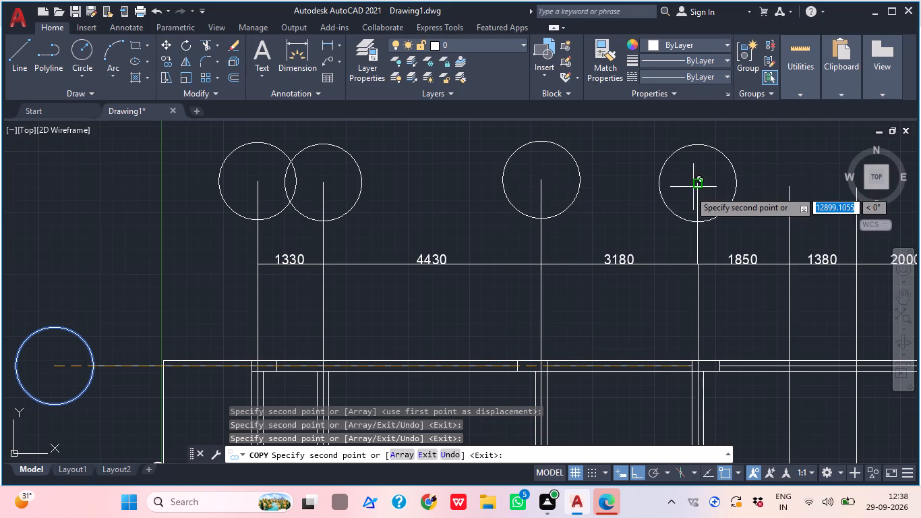
pyautogui.click(693, 187)
# Place four more circle copies centred on the upper ends of the remaining grid lines, from the 1850/1380 junction to the row's right end.
pyautogui.moveTo(706, 196); pyautogui.dragTo(510, 201, button='middle')
pyautogui.click(591, 195)
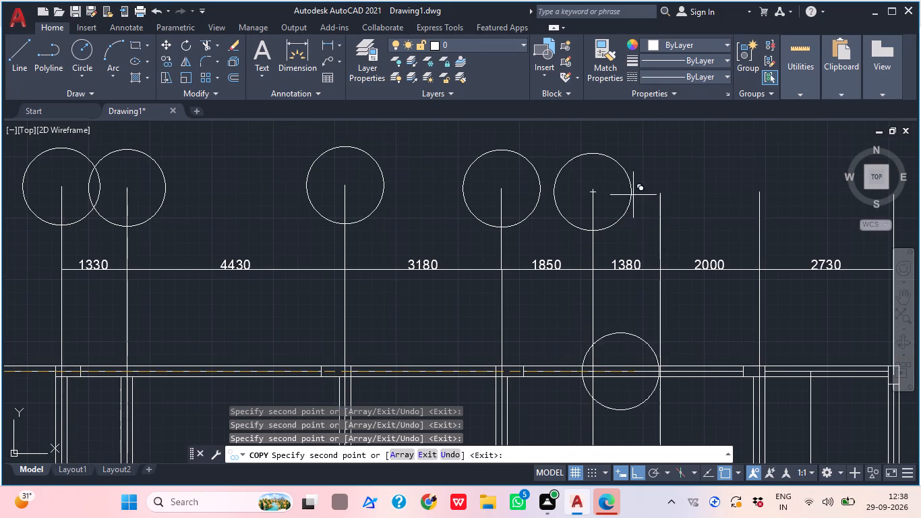
pyautogui.click(657, 193)
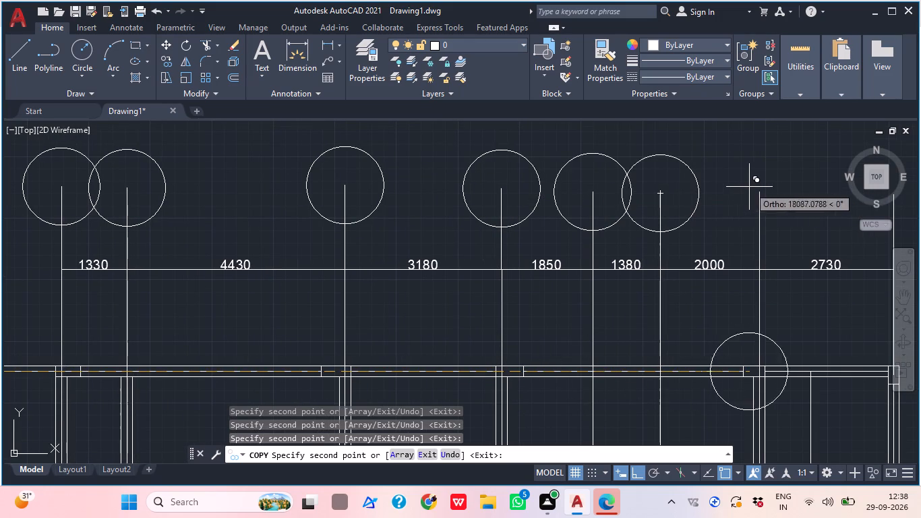
pyautogui.click(755, 192)
pyautogui.moveTo(740, 200); pyautogui.dragTo(468, 216, button='middle')
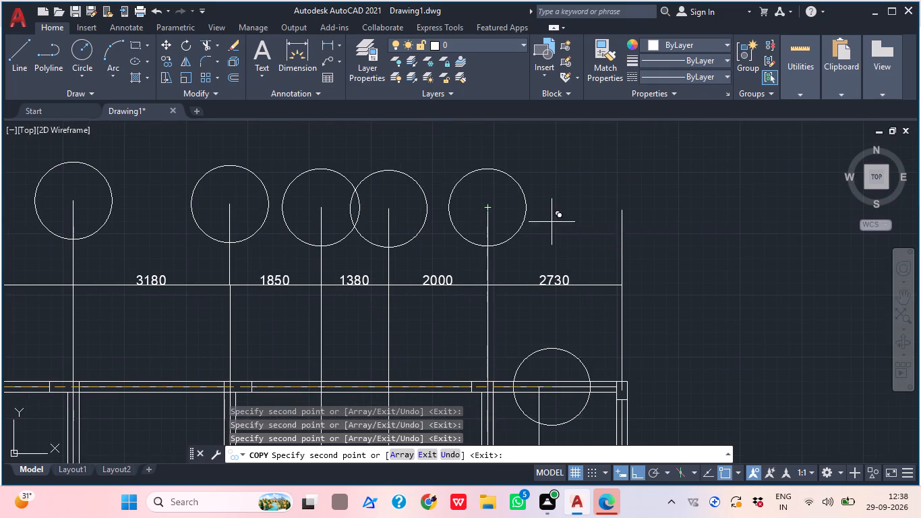
pyautogui.click(622, 204)
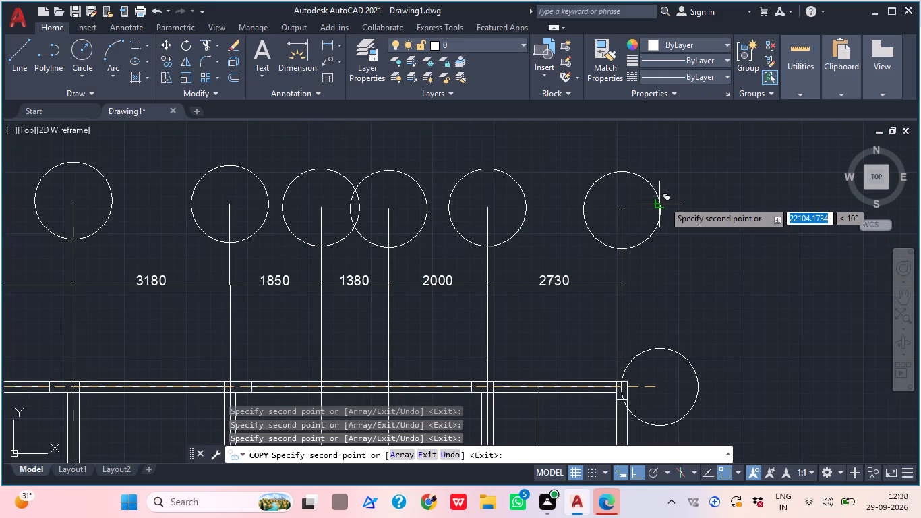
pyautogui.press('Escape')
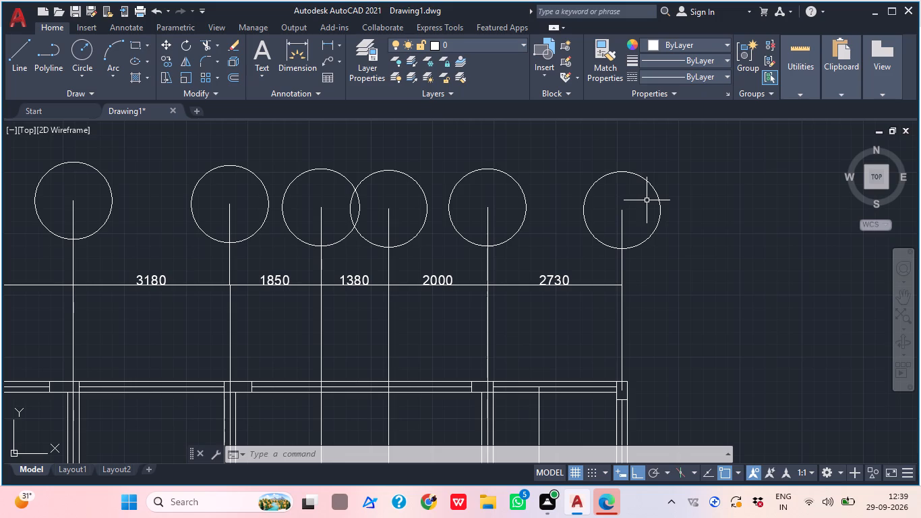
# Trim the line segments inside the circles of the first four vertical grid lines, from the row's left end to the 3180/1850 junction.
pyautogui.scroll(1, 376, 240)
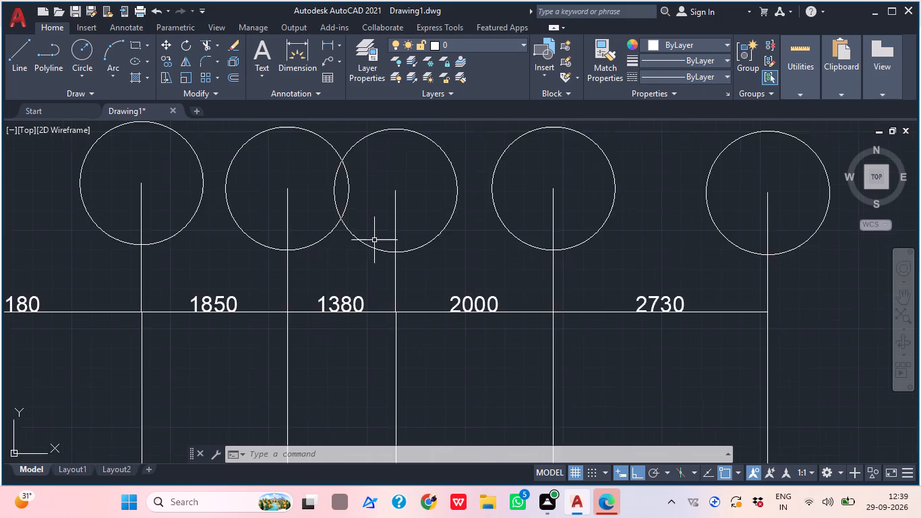
pyautogui.scroll(-3, 372, 231)
pyautogui.scroll(2, 169, 227)
pyautogui.press('t')
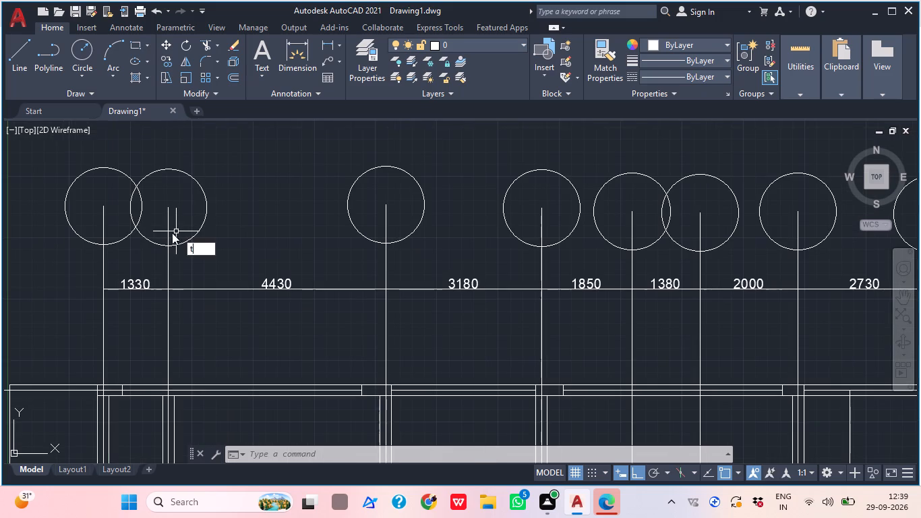
pyautogui.write('r')
pyautogui.press('space')
pyautogui.click(110, 226)
pyautogui.click(97, 220)
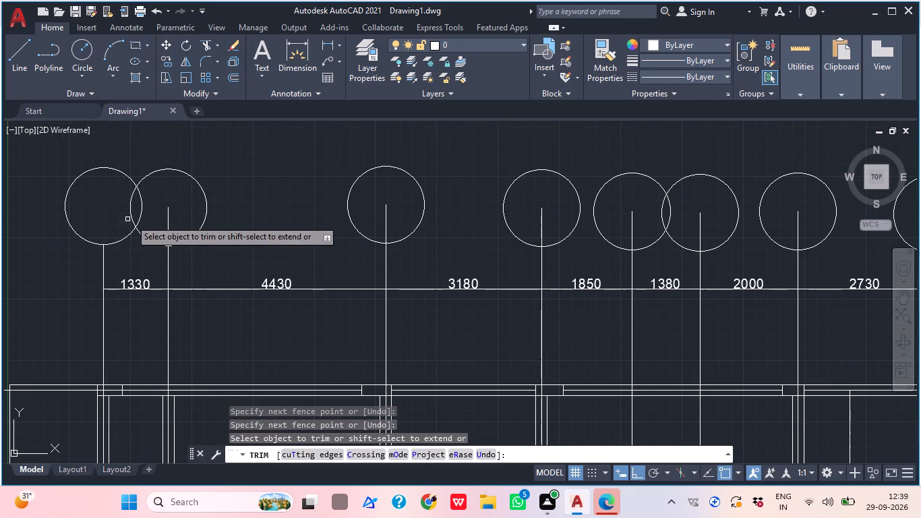
pyautogui.click(162, 216)
pyautogui.click(204, 217)
pyautogui.moveTo(372, 216); pyautogui.dragTo(387, 215)
pyautogui.click(407, 212)
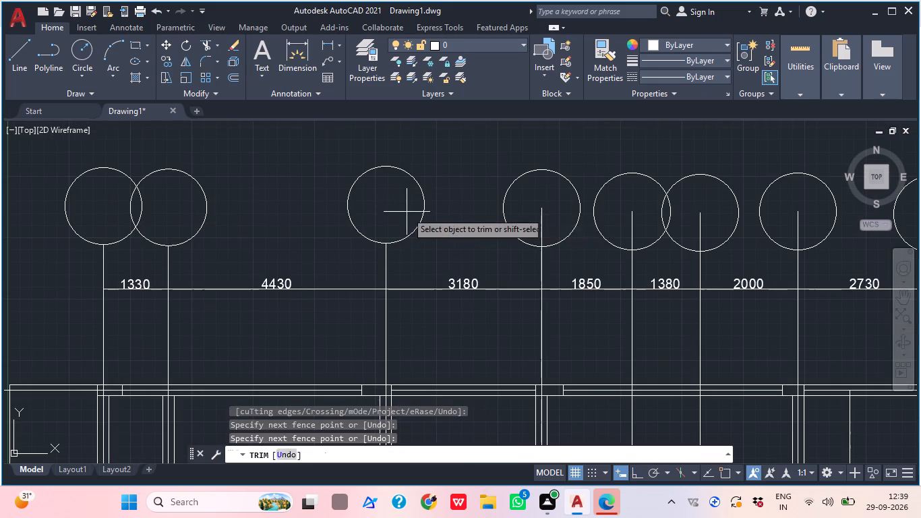
pyautogui.click(545, 223)
# Trim the line segments inside the circles of the last four vertical grid lines, from the 1850/1380 junction to the row's right end.
pyautogui.click(641, 233)
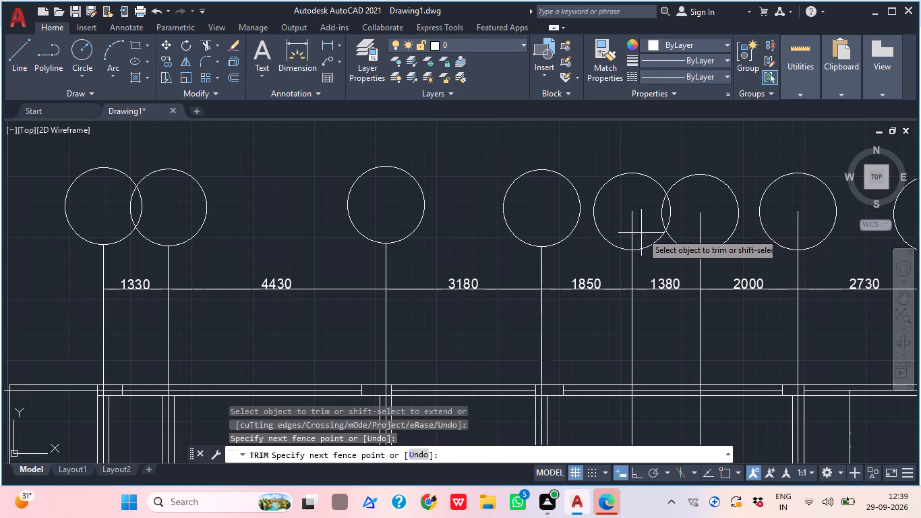
pyautogui.click(627, 235)
pyautogui.click(709, 232)
pyautogui.click(686, 229)
pyautogui.click(796, 224)
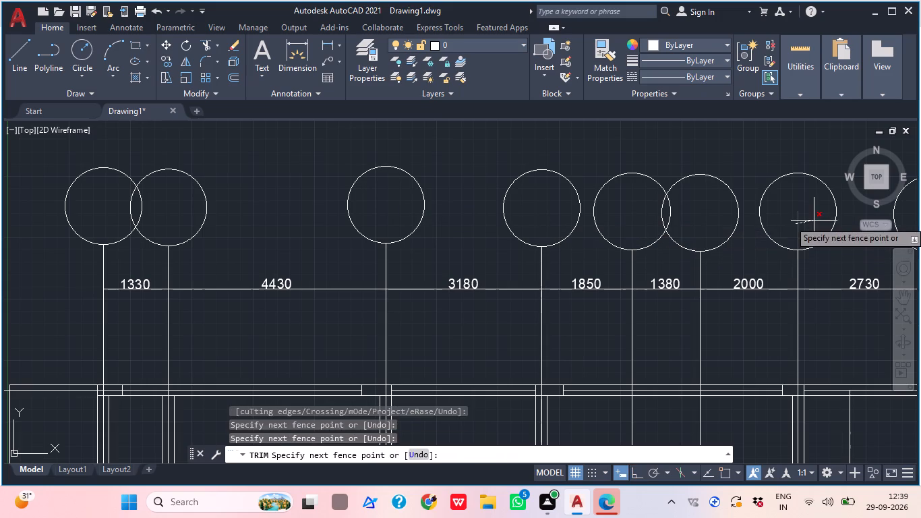
pyautogui.click(814, 221)
pyautogui.scroll(-2, 794, 221)
pyautogui.moveTo(775, 219); pyautogui.dragTo(574, 239, button='middle')
pyautogui.scroll(3, 654, 241)
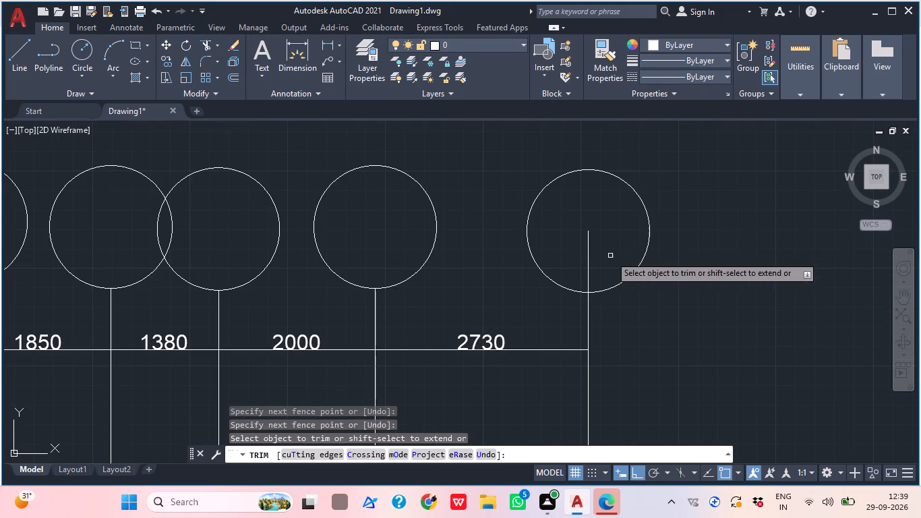
pyautogui.click(610, 256)
pyautogui.click(586, 257)
pyautogui.press('Escape')
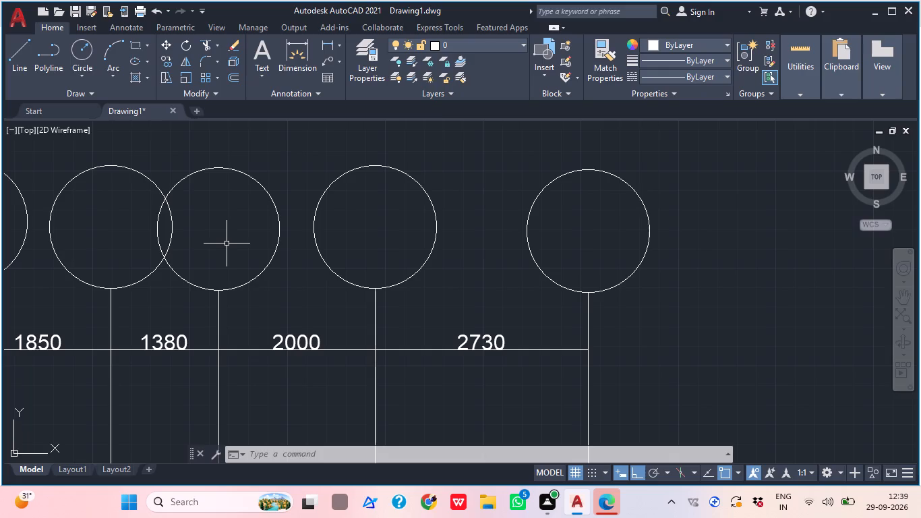
pyautogui.press('Escape')
# Review the floor plan's grid lines and circles, from the top dimension row down to the lower rooms and bottom grid line.
pyautogui.scroll(-1, 314, 260)
pyautogui.moveTo(314, 260); pyautogui.dragTo(423, 260, button='middle')
pyautogui.scroll(-1, 365, 268)
pyautogui.scroll(1, 365, 268)
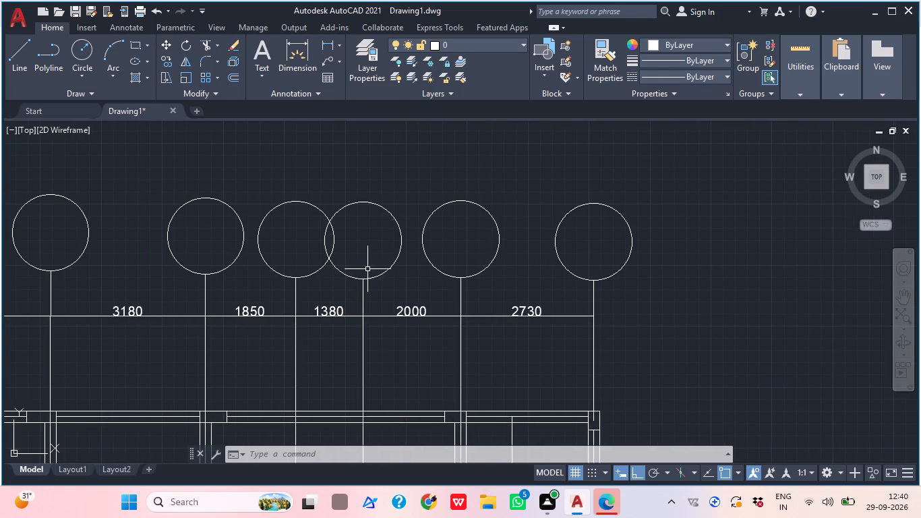
pyautogui.scroll(-2, 476, 256)
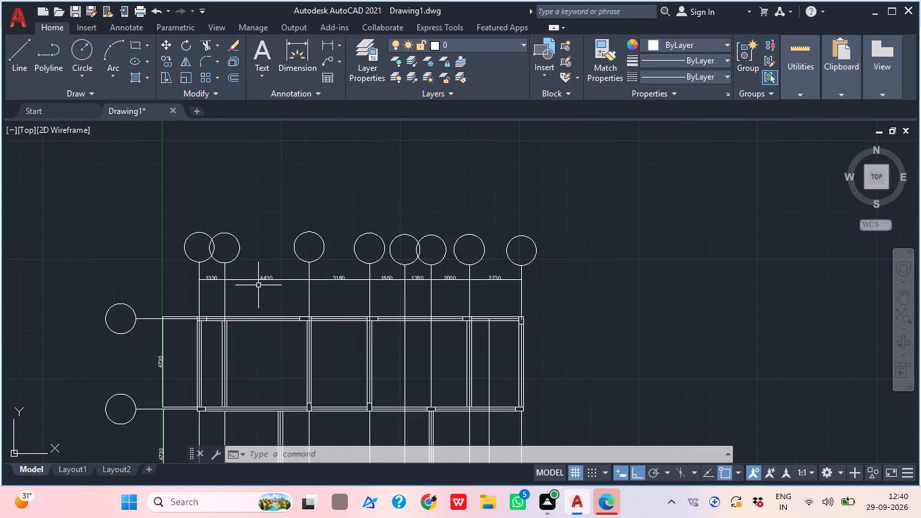
pyautogui.scroll(-1, 252, 287)
pyautogui.moveTo(260, 282); pyautogui.dragTo(324, 223, button='middle')
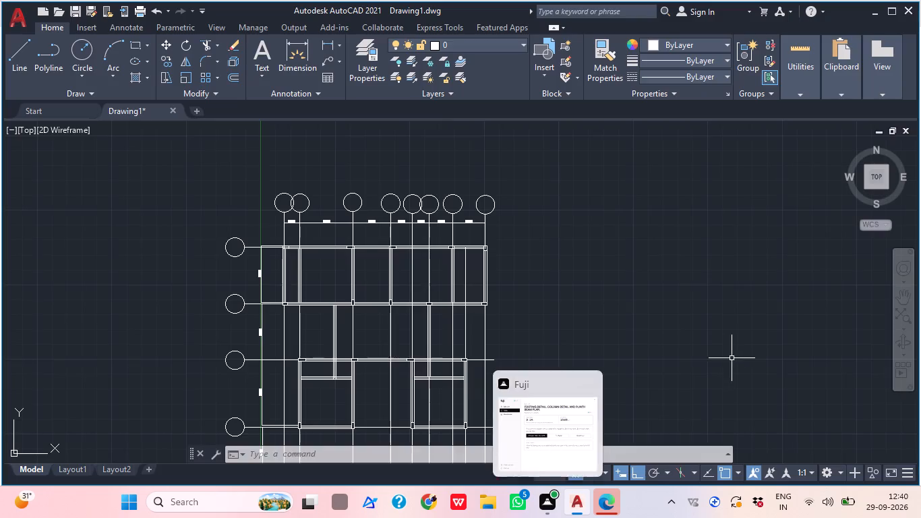
pyautogui.moveTo(189, 341); pyautogui.dragTo(214, 304, button='middle')
pyautogui.middleClick(480, 306)
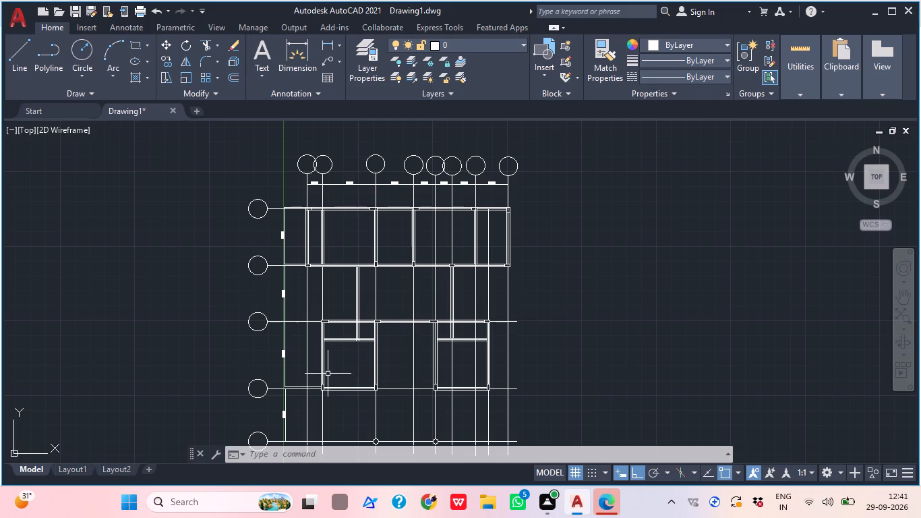
pyautogui.moveTo(329, 370); pyautogui.dragTo(334, 331, button='middle')
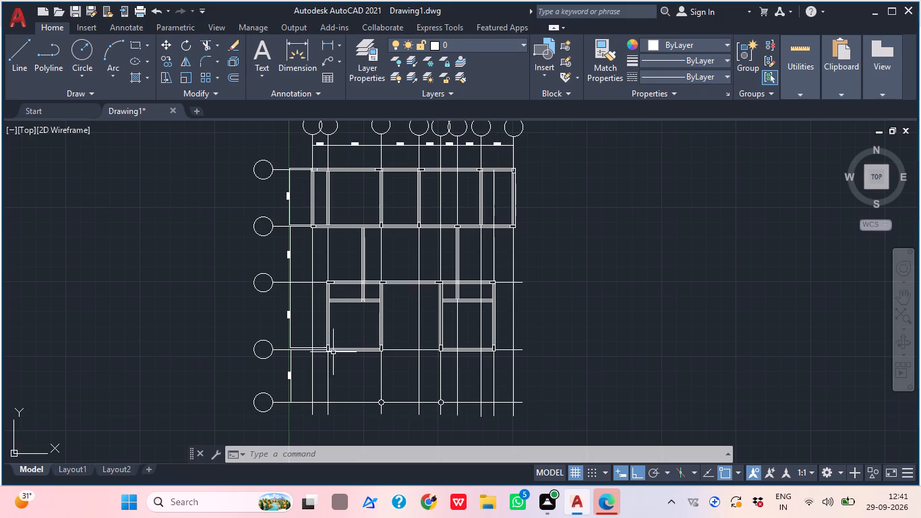
pyautogui.moveTo(423, 325); pyautogui.dragTo(303, 366, button='middle')
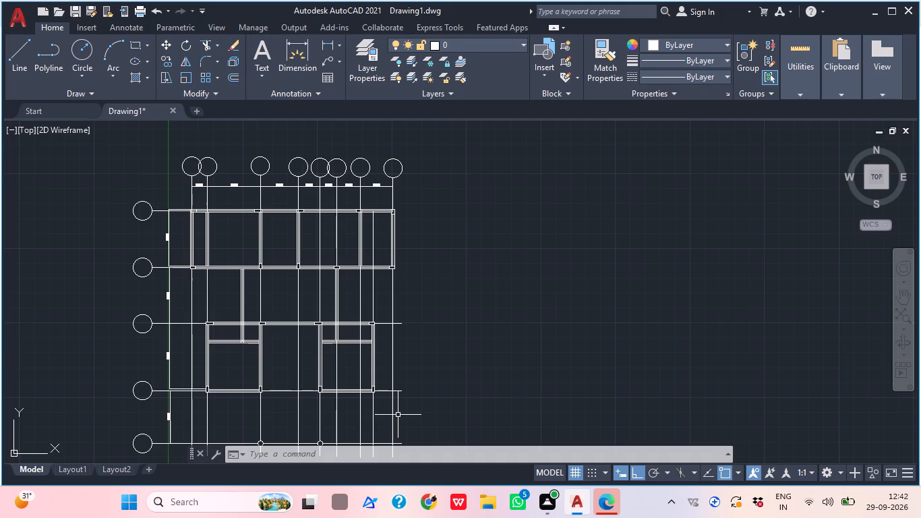
pyautogui.moveTo(429, 354); pyautogui.dragTo(365, 230, button='middle')
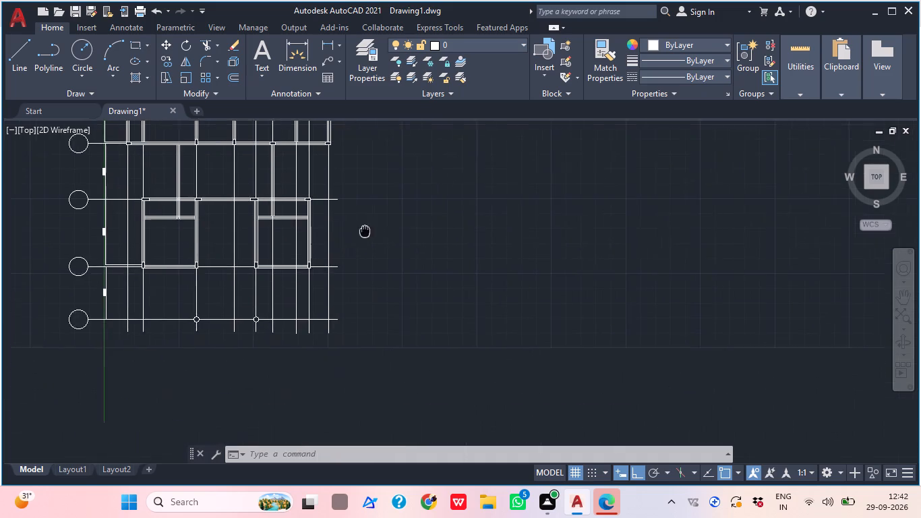
pyautogui.moveTo(365, 230); pyautogui.dragTo(363, 229, button='middle')
pyautogui.scroll(-1, 338, 234)
pyautogui.moveTo(341, 241); pyautogui.dragTo(372, 330, button='middle')
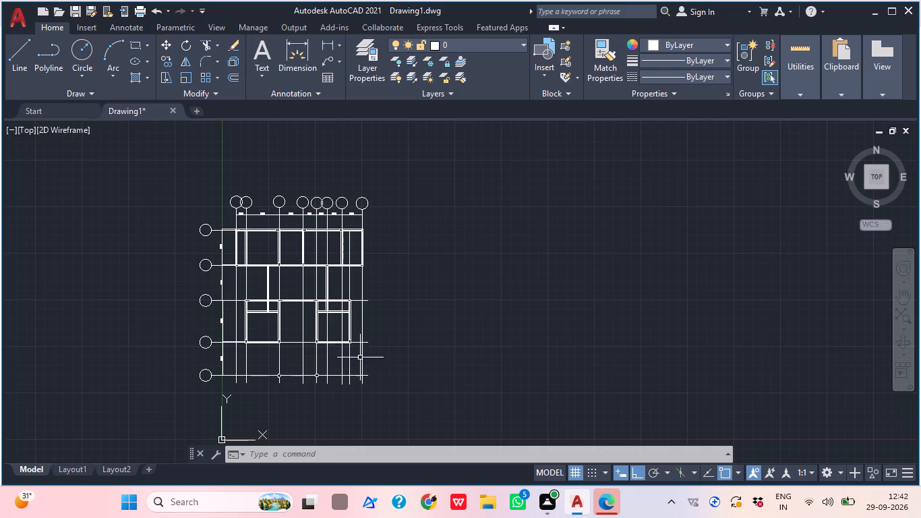
pyautogui.moveTo(360, 357); pyautogui.dragTo(373, 342, button='middle')
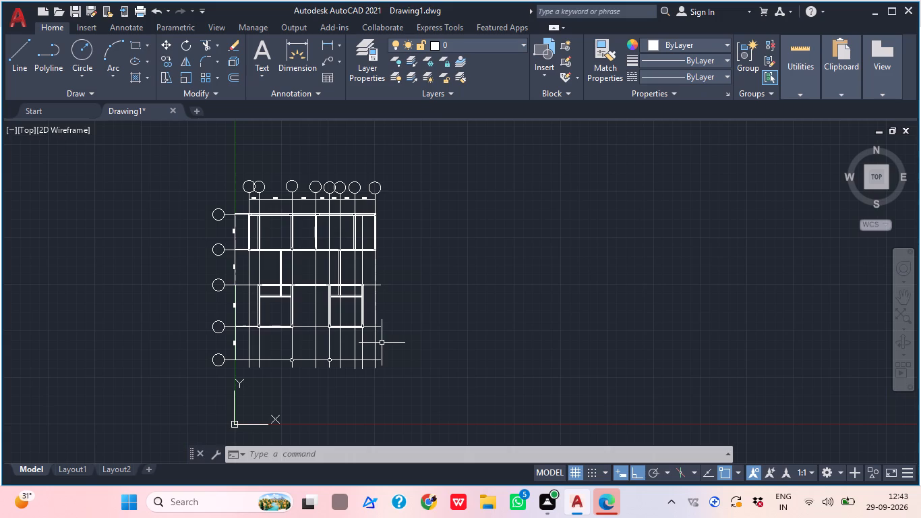
pyautogui.moveTo(403, 355); pyautogui.dragTo(363, 359, button='middle')
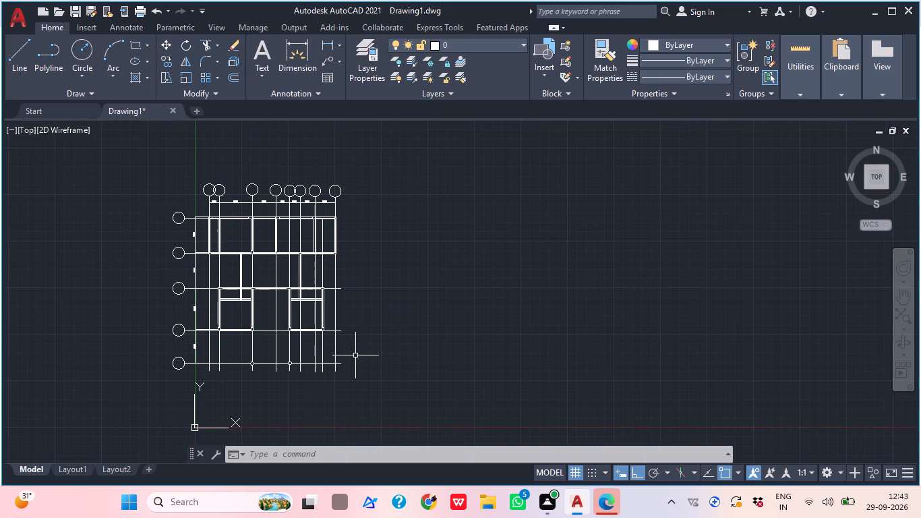
pyautogui.middleClick(355, 355)
pyautogui.moveTo(349, 397); pyautogui.dragTo(363, 385, button='middle')
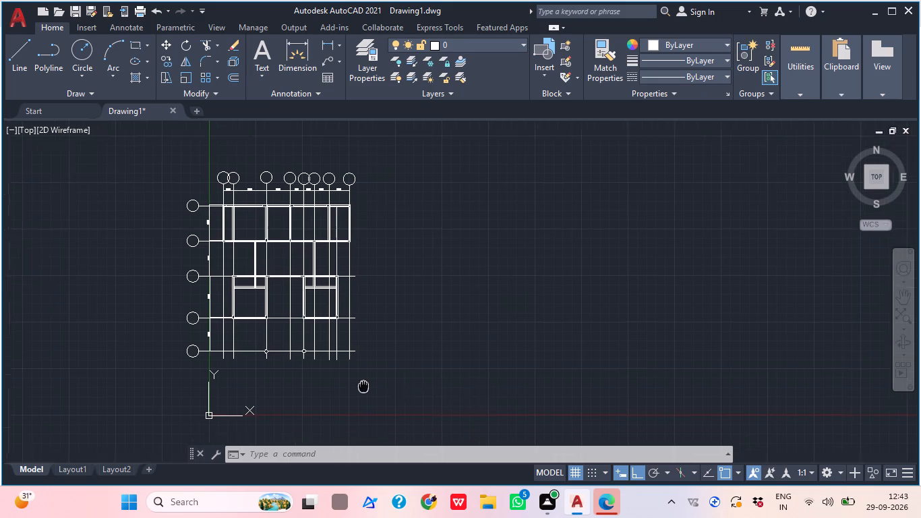
pyautogui.moveTo(363, 385); pyautogui.dragTo(372, 376, button='middle')
pyautogui.scroll(1, 241, 326)
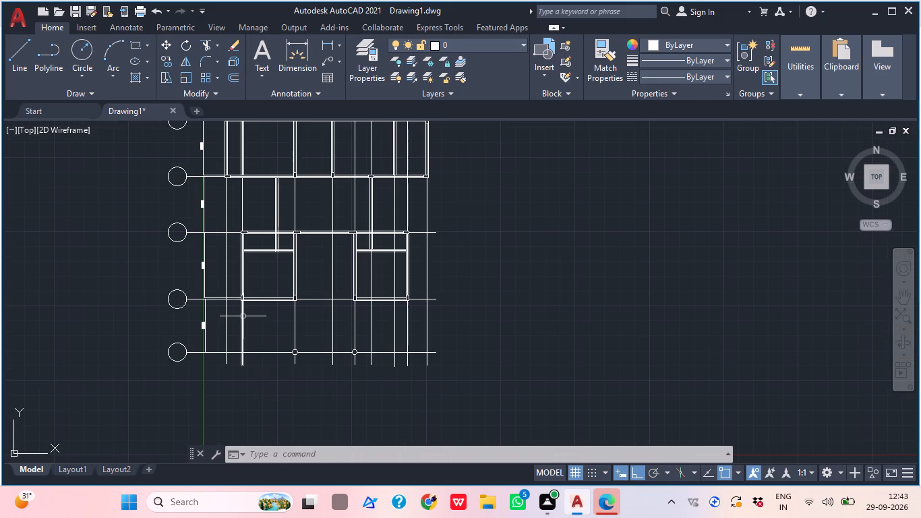
pyautogui.moveTo(332, 308); pyautogui.dragTo(274, 323, button='middle')
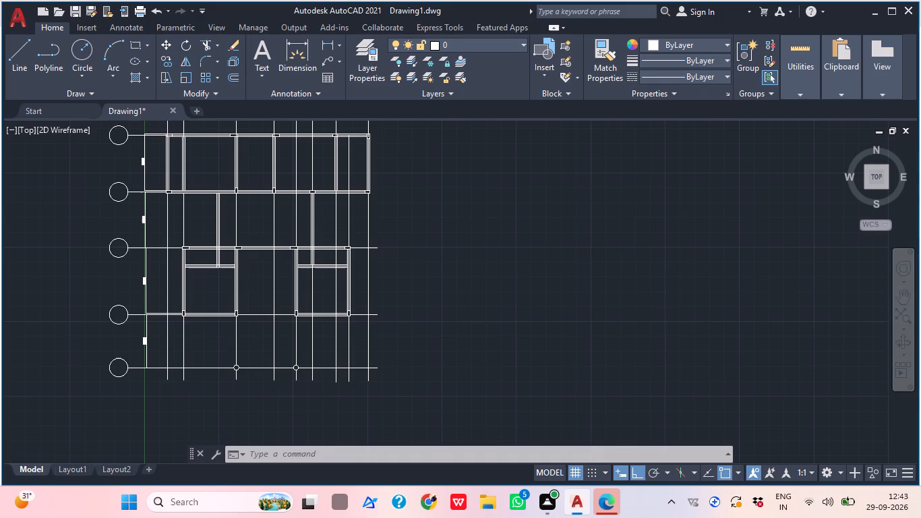
pyautogui.middleClick(277, 330)
pyautogui.scroll(1, 277, 330)
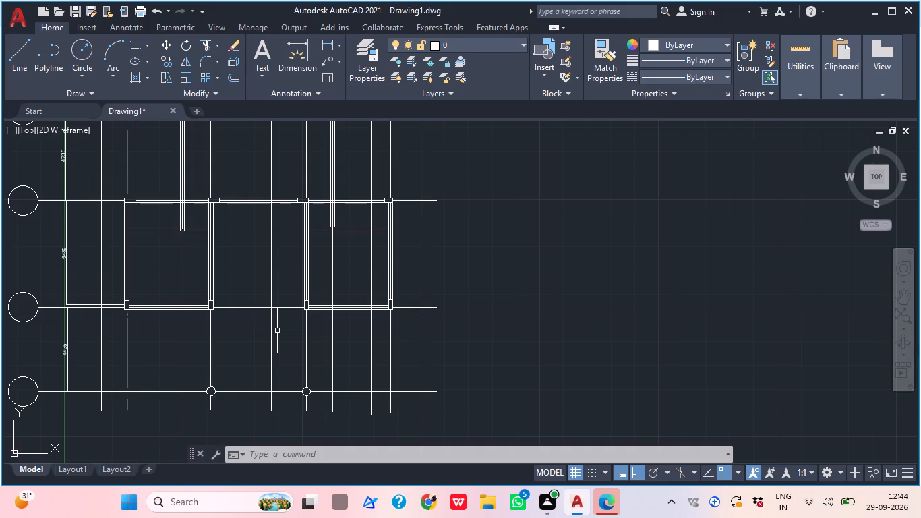
pyautogui.moveTo(376, 338); pyautogui.dragTo(381, 336, button='middle')
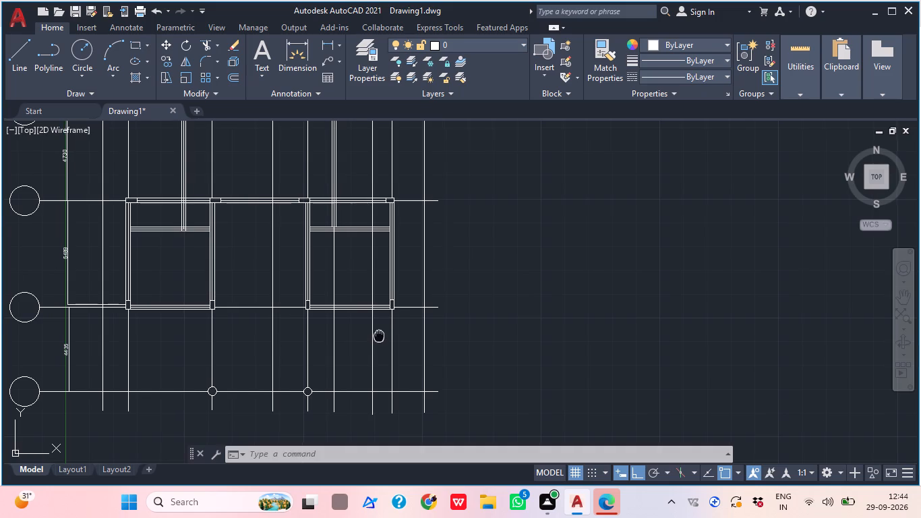
pyautogui.moveTo(381, 336); pyautogui.dragTo(382, 334, button='middle')
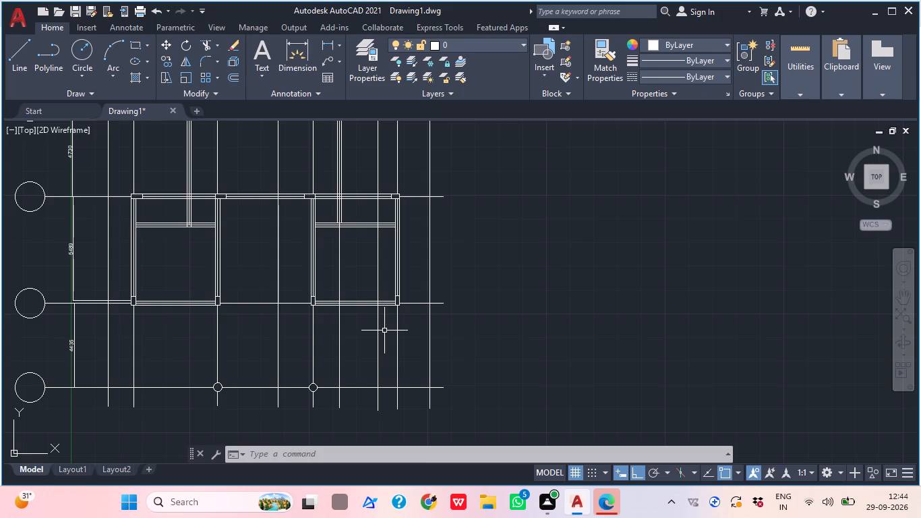
pyautogui.moveTo(485, 320); pyautogui.dragTo(485, 359, button='middle')
pyautogui.scroll(-1, 382, 333)
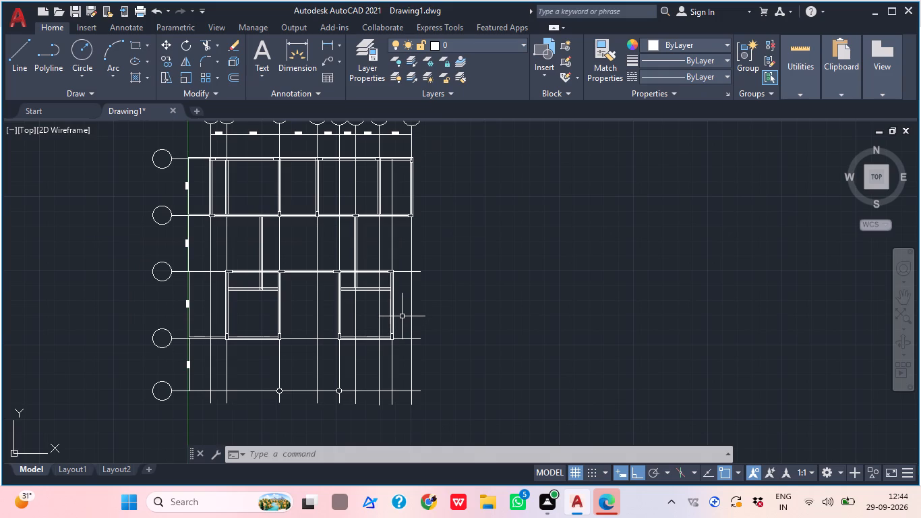
pyautogui.moveTo(332, 383); pyautogui.dragTo(365, 379, button='middle')
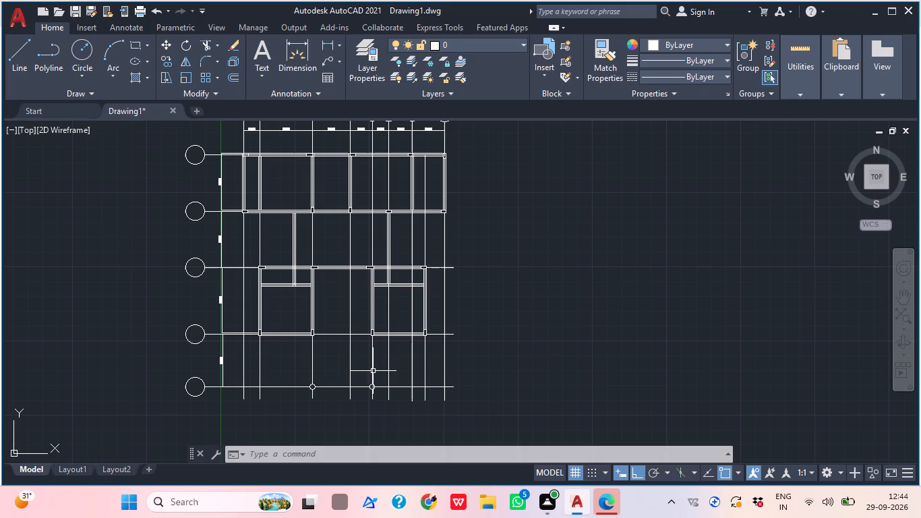
pyautogui.moveTo(309, 366); pyautogui.dragTo(318, 366, button='middle')
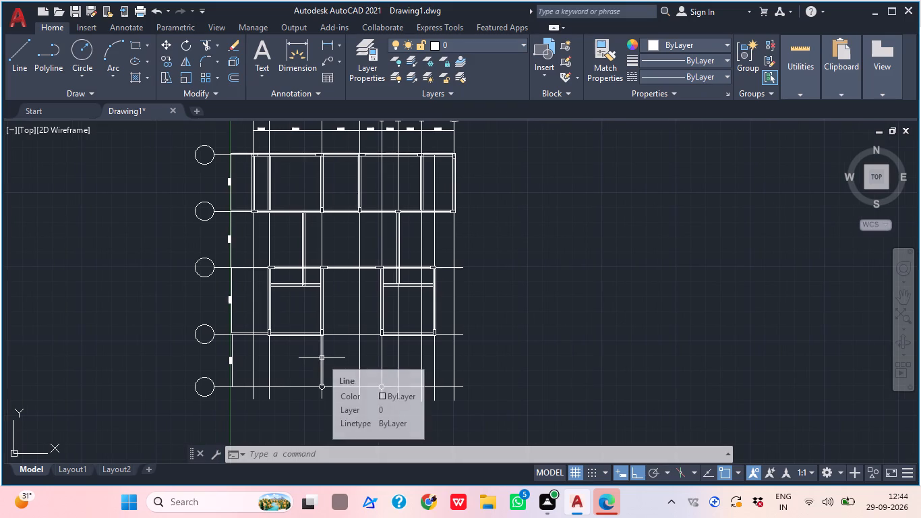
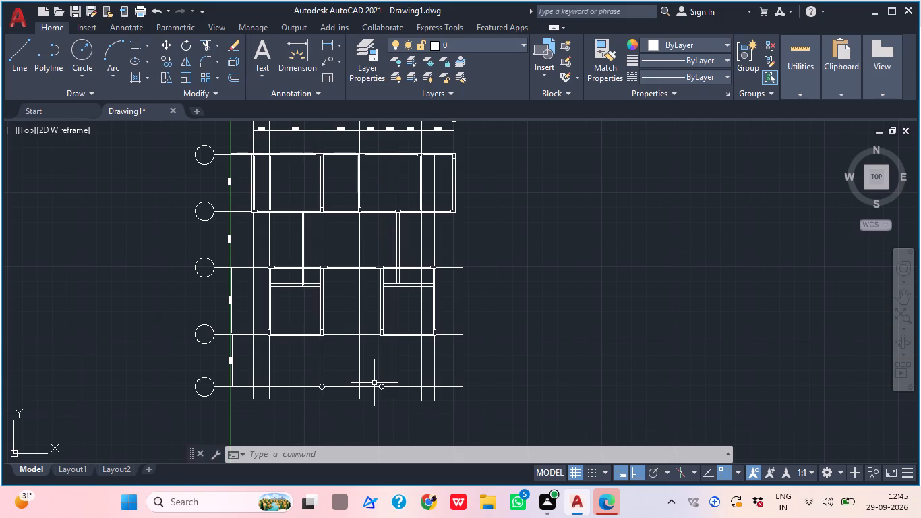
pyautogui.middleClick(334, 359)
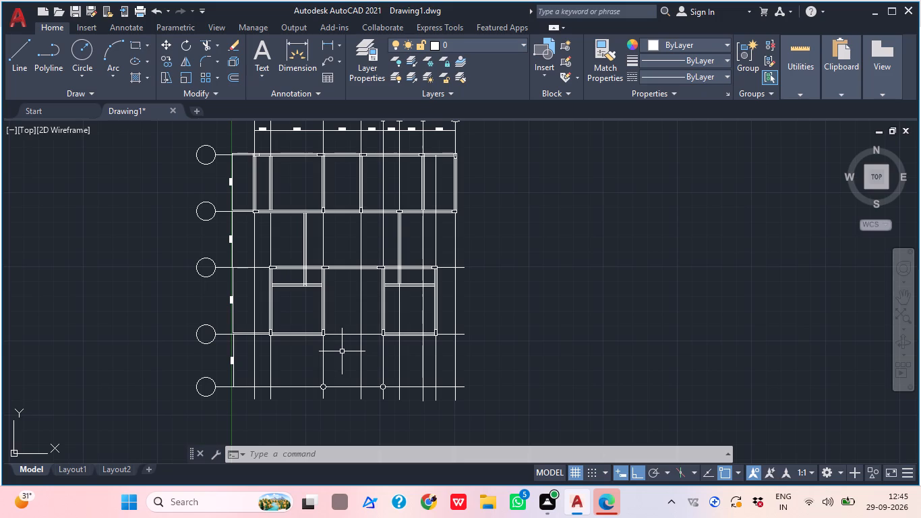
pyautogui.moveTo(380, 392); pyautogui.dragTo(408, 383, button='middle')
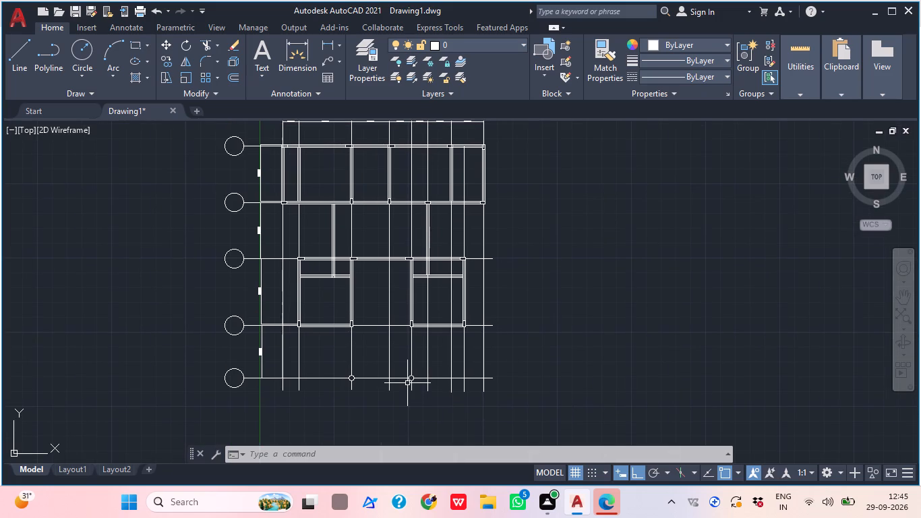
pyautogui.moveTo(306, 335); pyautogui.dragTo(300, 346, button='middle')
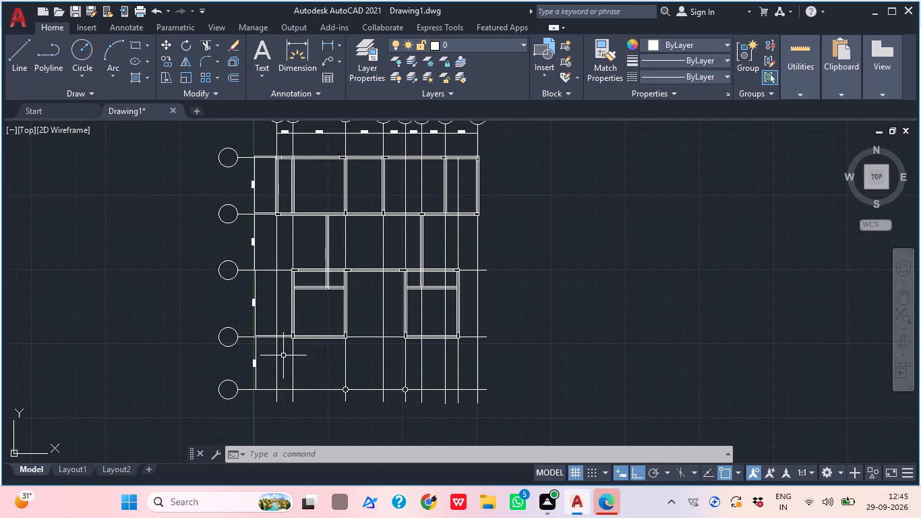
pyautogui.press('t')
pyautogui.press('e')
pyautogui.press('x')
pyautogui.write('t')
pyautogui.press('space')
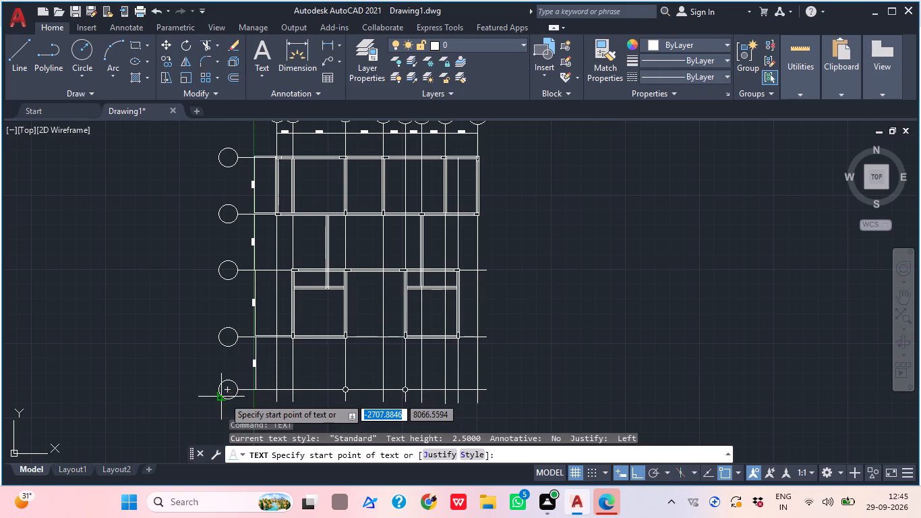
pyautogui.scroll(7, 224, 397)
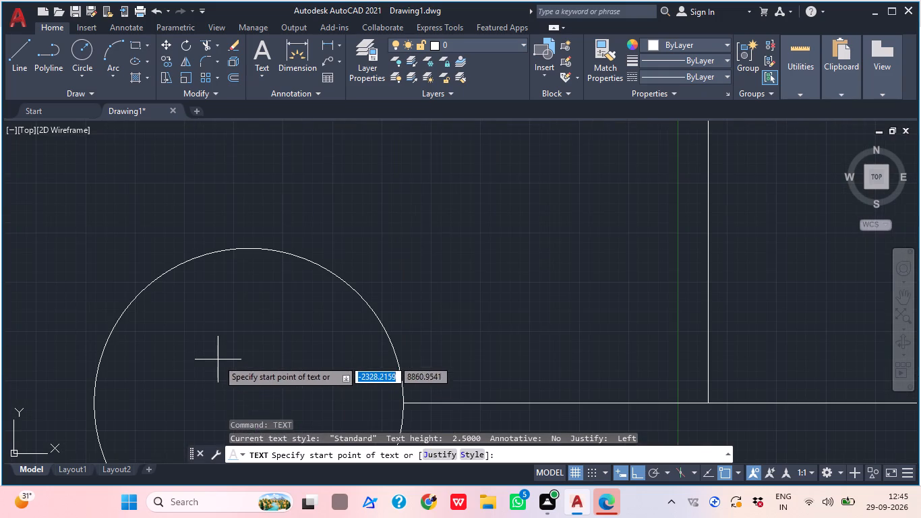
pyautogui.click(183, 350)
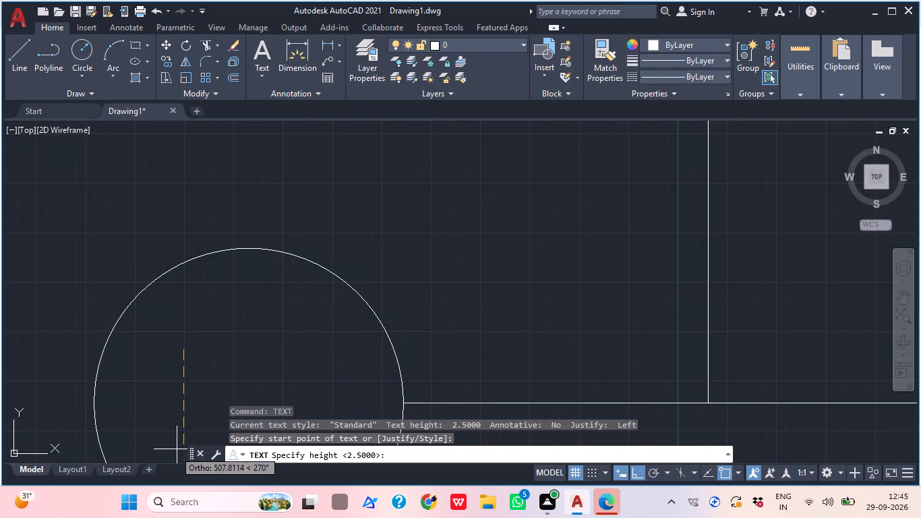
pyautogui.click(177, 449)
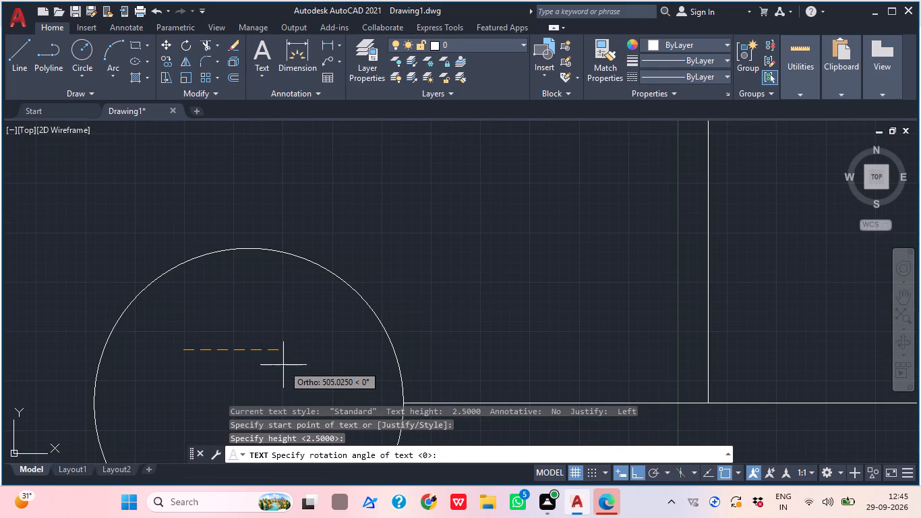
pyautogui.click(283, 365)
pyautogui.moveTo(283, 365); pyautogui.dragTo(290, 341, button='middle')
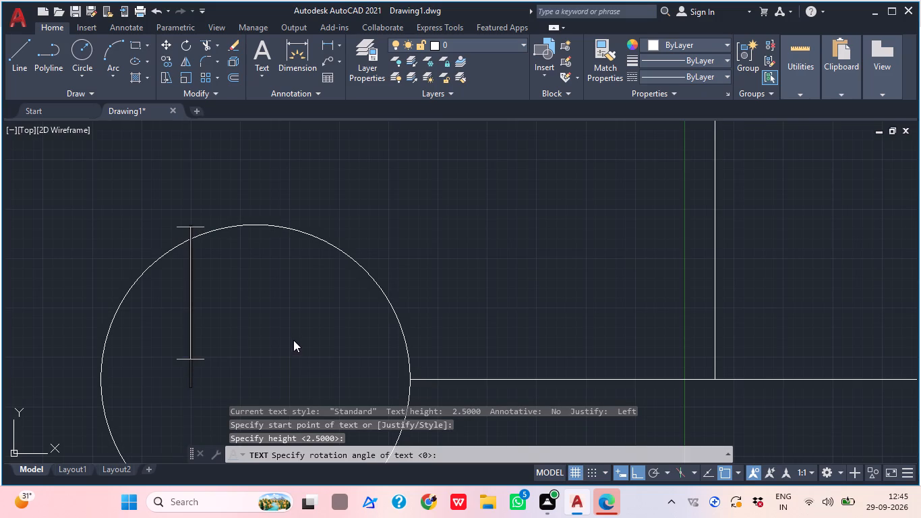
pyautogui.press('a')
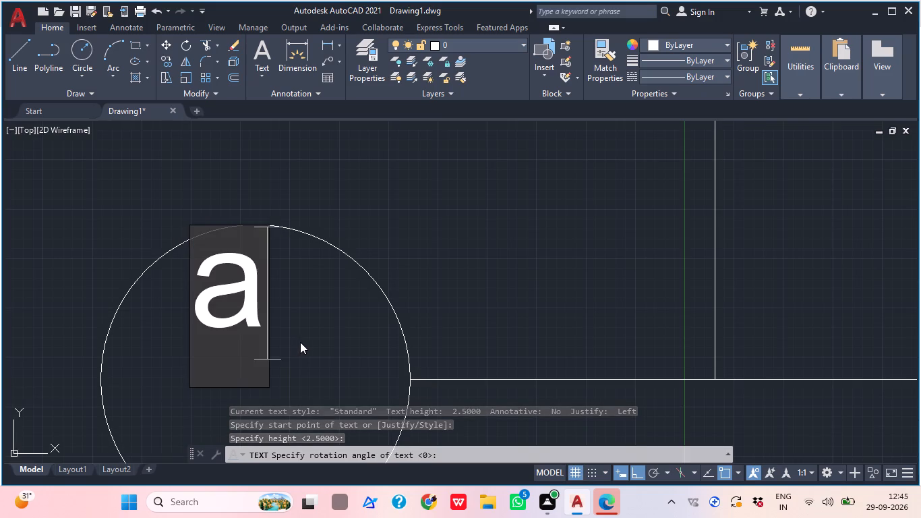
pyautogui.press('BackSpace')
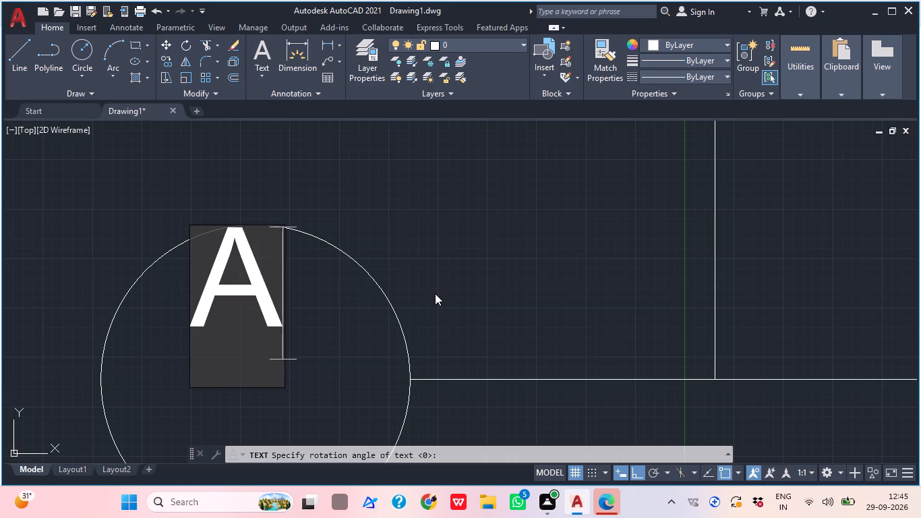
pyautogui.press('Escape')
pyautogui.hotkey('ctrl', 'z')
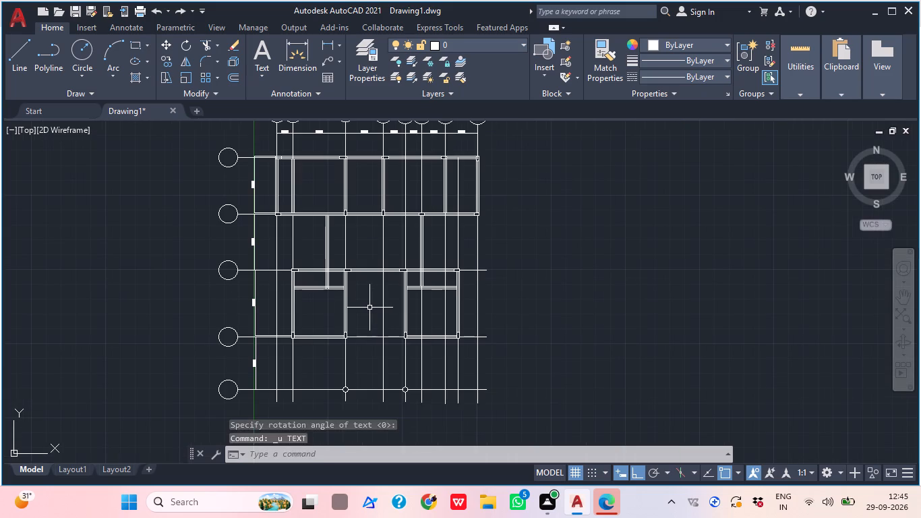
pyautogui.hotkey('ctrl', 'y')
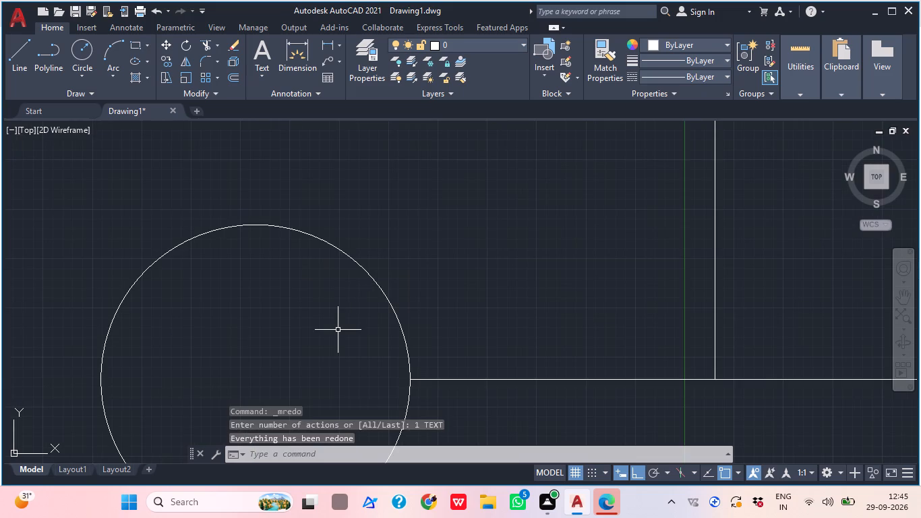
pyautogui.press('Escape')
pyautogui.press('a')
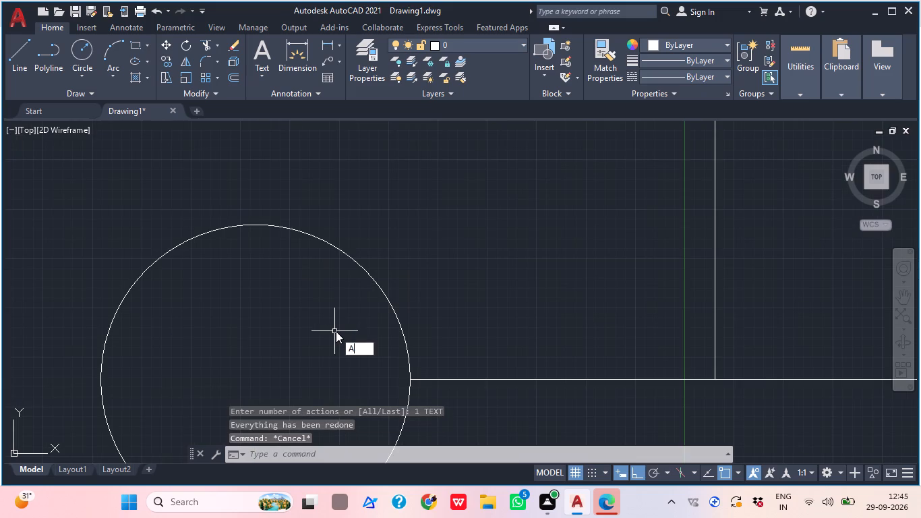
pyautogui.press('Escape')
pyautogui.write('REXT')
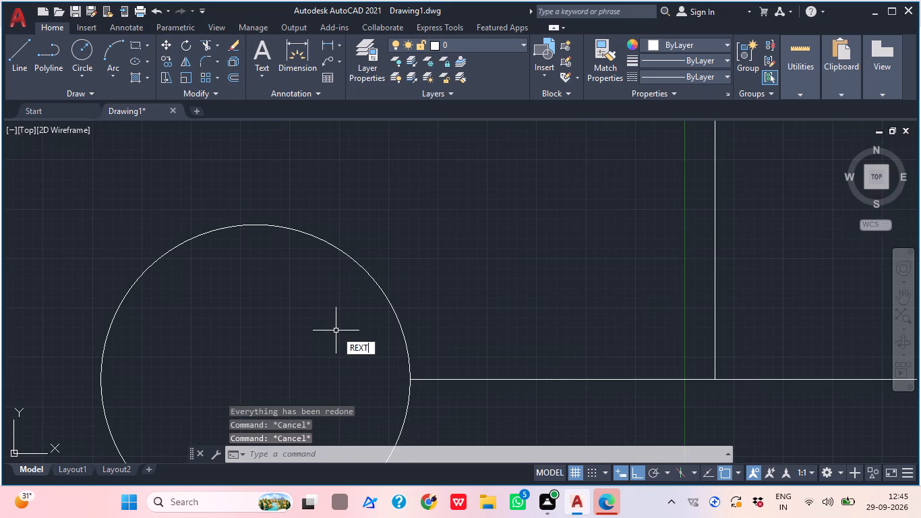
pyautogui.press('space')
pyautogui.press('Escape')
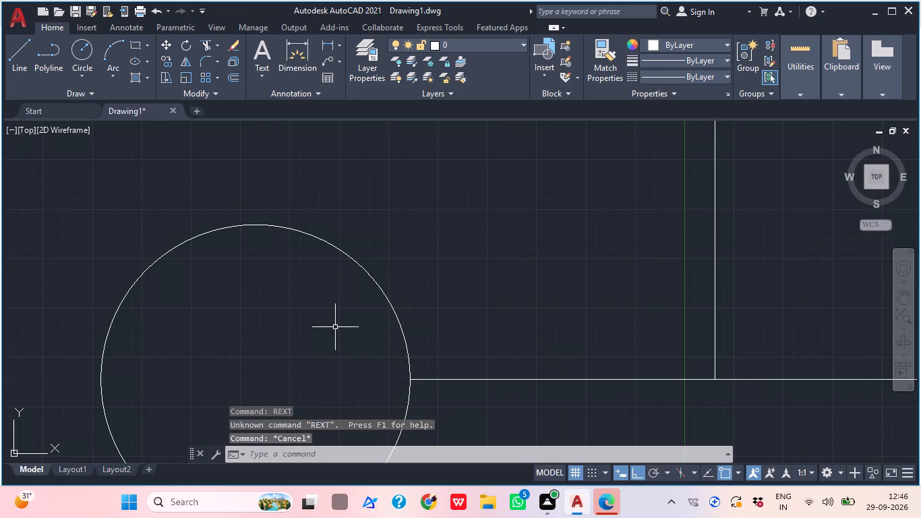
# Add single-line text "A" about 577 high with 0° rotation at the circle of the bottom horizontal grid line.
pyautogui.write('TEXT')
pyautogui.press('space')
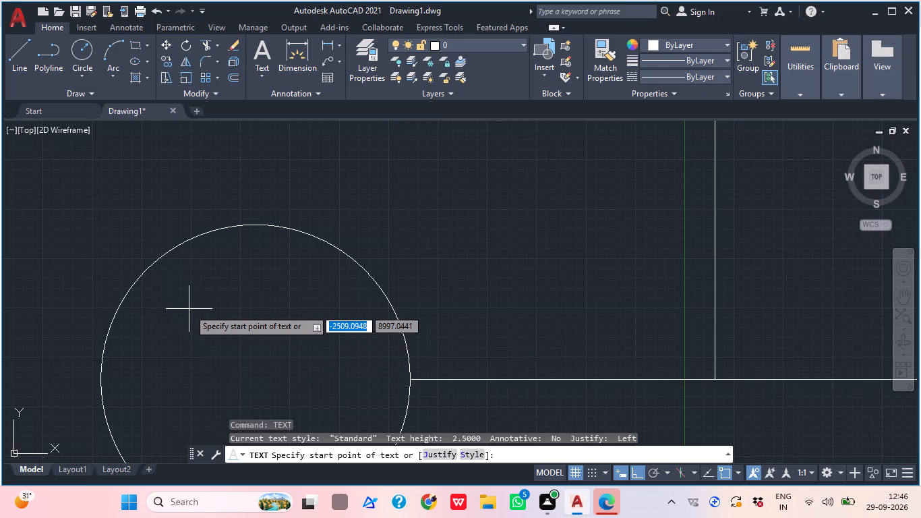
pyautogui.click(189, 333)
pyautogui.scroll(-1, 201, 312)
pyautogui.moveTo(201, 318); pyautogui.dragTo(204, 309, button='middle')
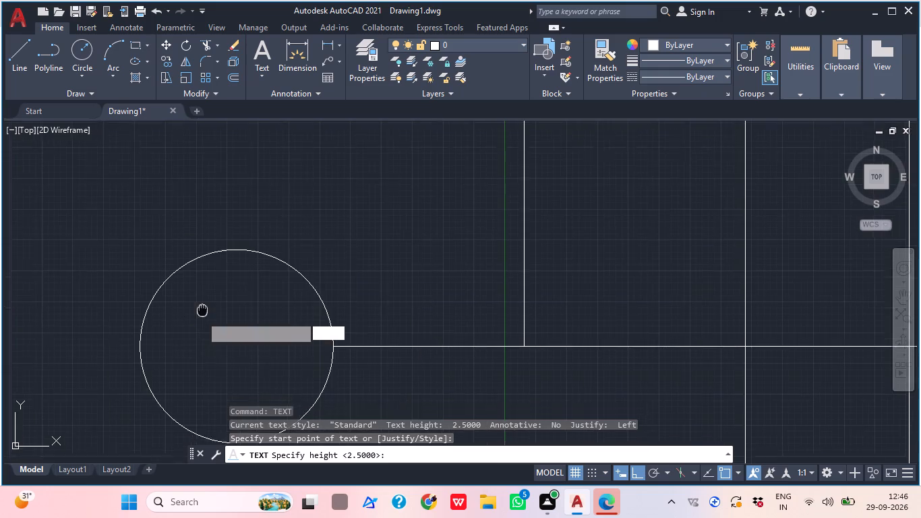
pyautogui.moveTo(204, 309); pyautogui.dragTo(216, 281, button='middle')
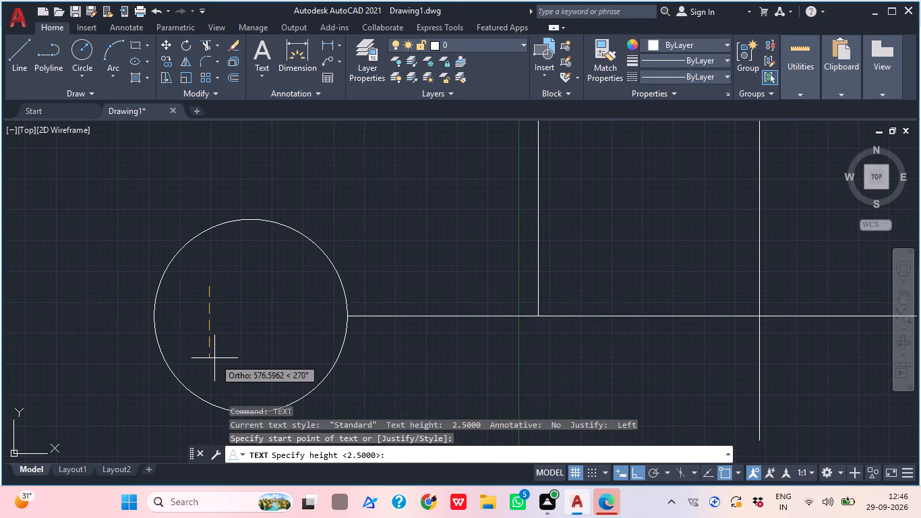
pyautogui.click(214, 358)
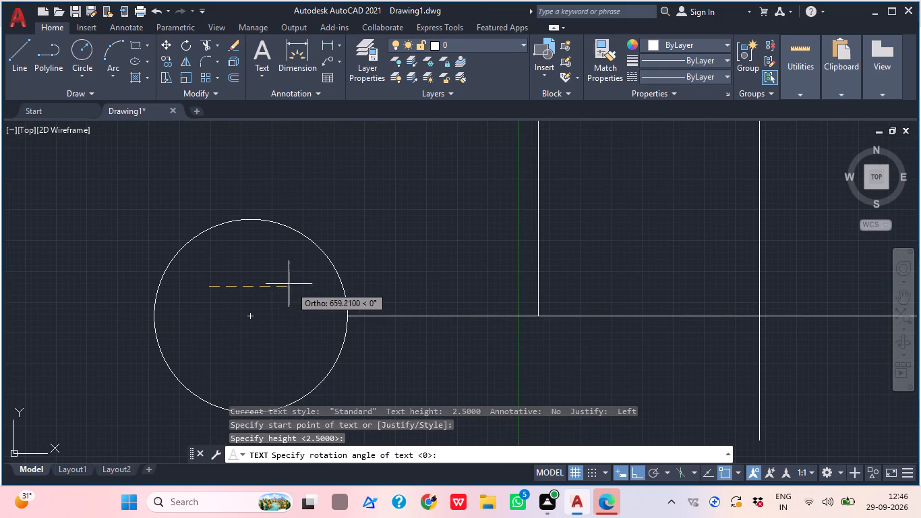
pyautogui.click(289, 285)
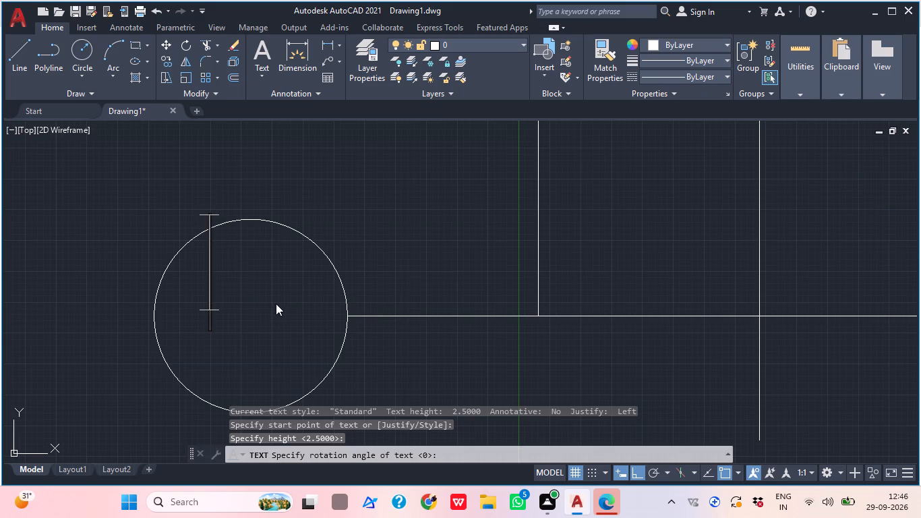
pyautogui.press('a')
pyautogui.click(378, 268)
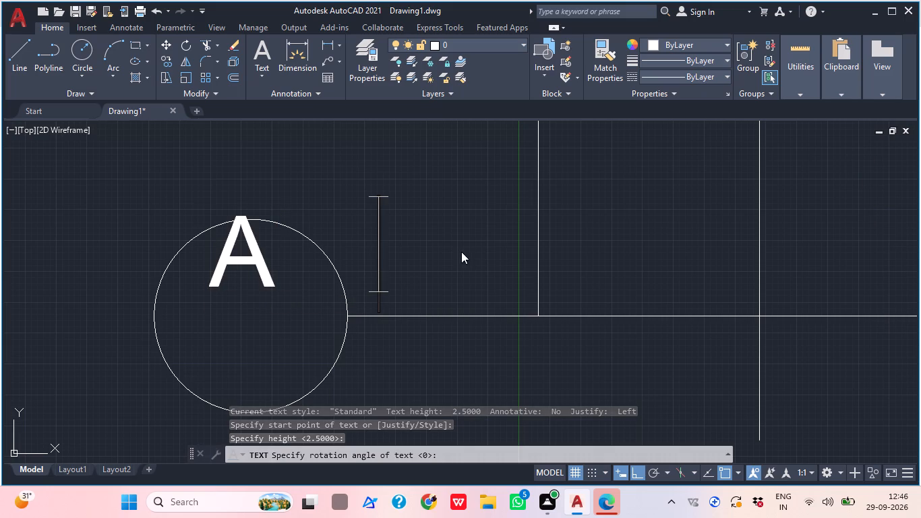
pyautogui.press('Return')
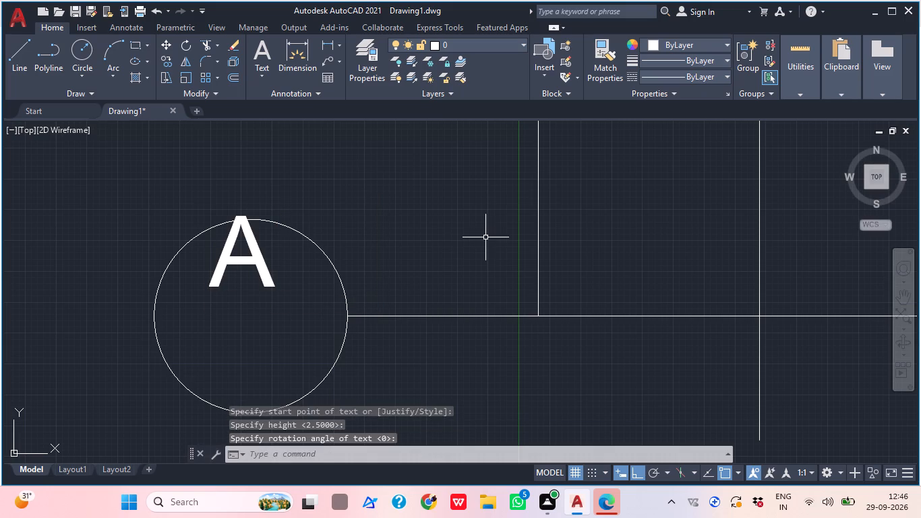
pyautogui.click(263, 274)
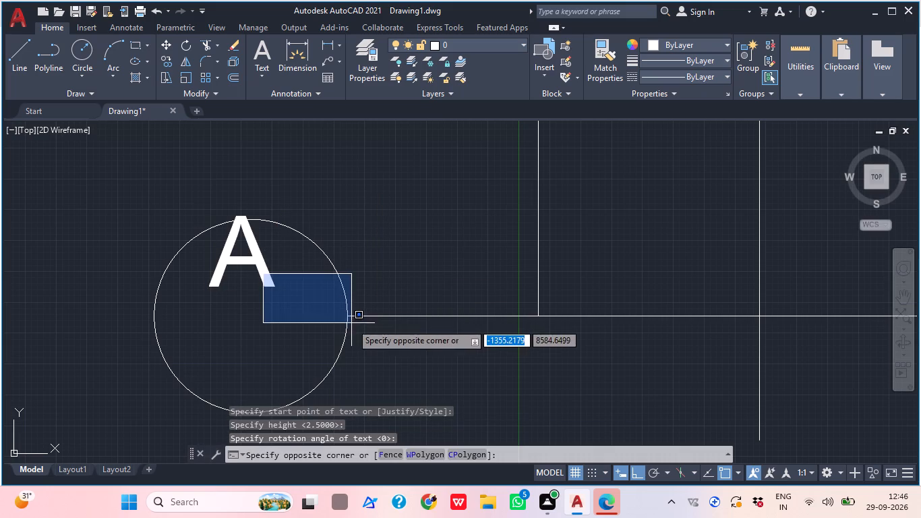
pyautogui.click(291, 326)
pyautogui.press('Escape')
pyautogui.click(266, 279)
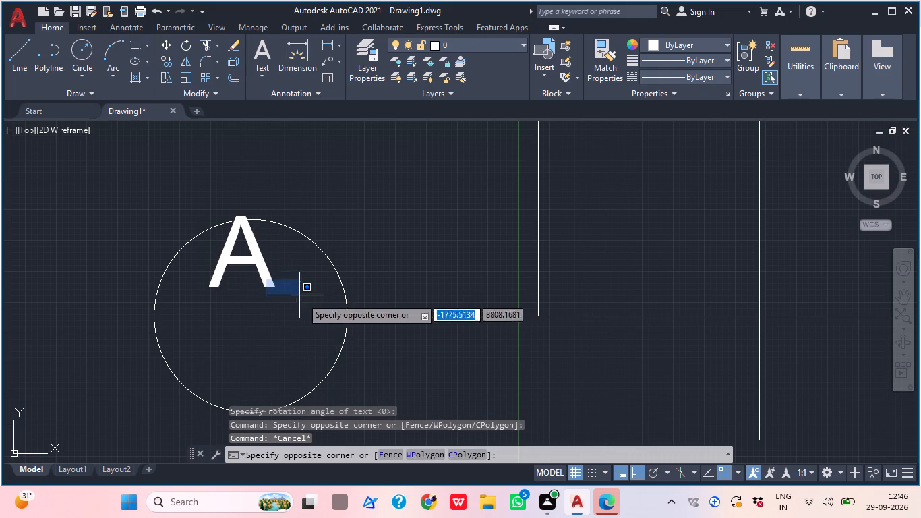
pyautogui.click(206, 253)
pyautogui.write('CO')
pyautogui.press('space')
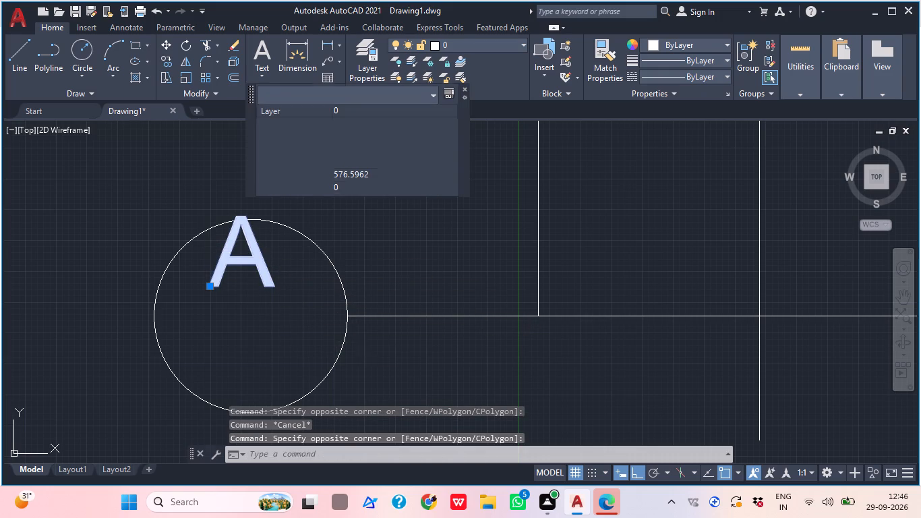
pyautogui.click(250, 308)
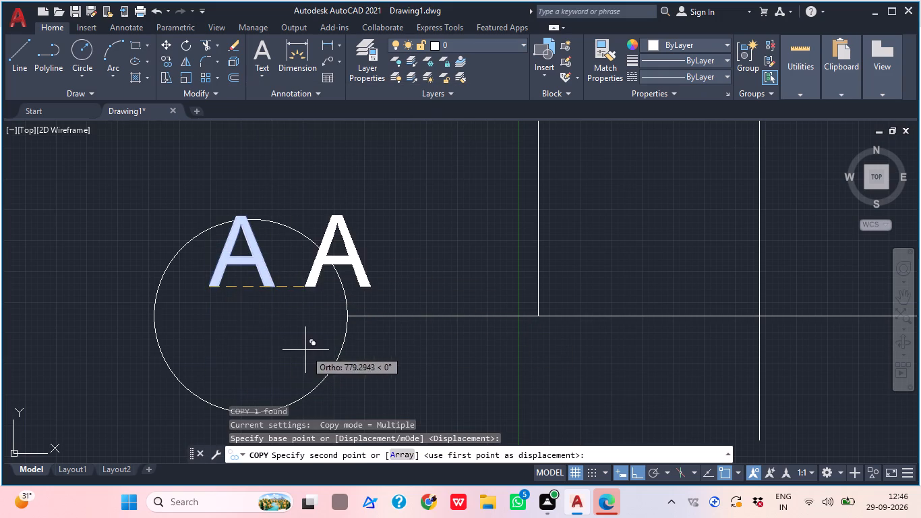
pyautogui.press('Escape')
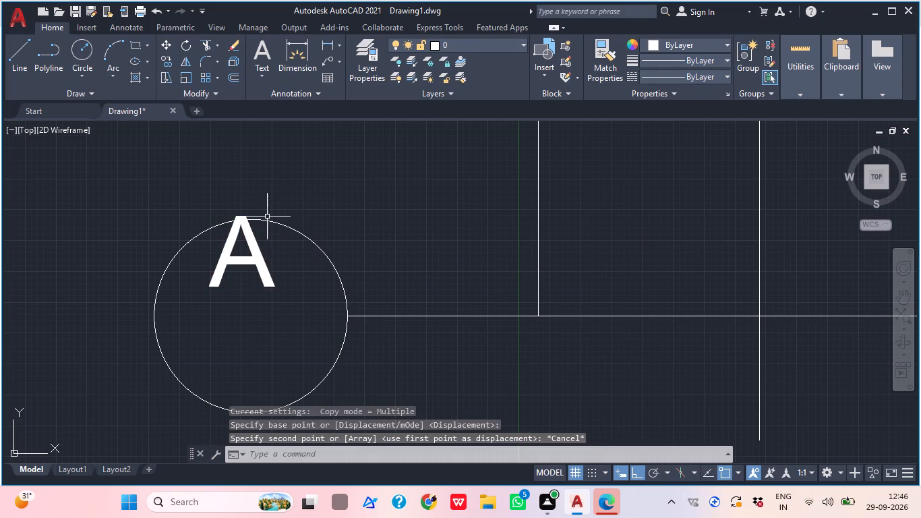
# Turn Ortho off and move the letter A down to the middle of the bottom grid line's circle.
pyautogui.click(251, 256)
pyautogui.write('M')
pyautogui.press('space')
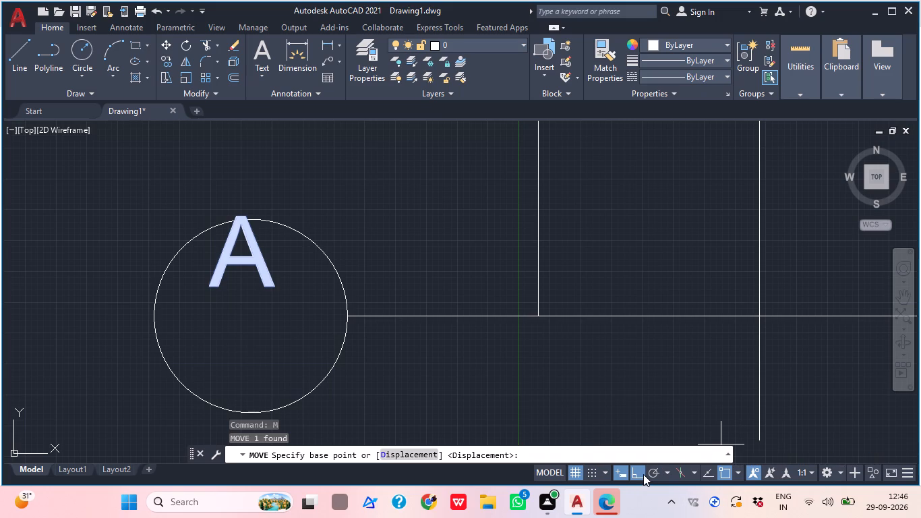
pyautogui.doubleClick(643, 474)
pyautogui.click(256, 268)
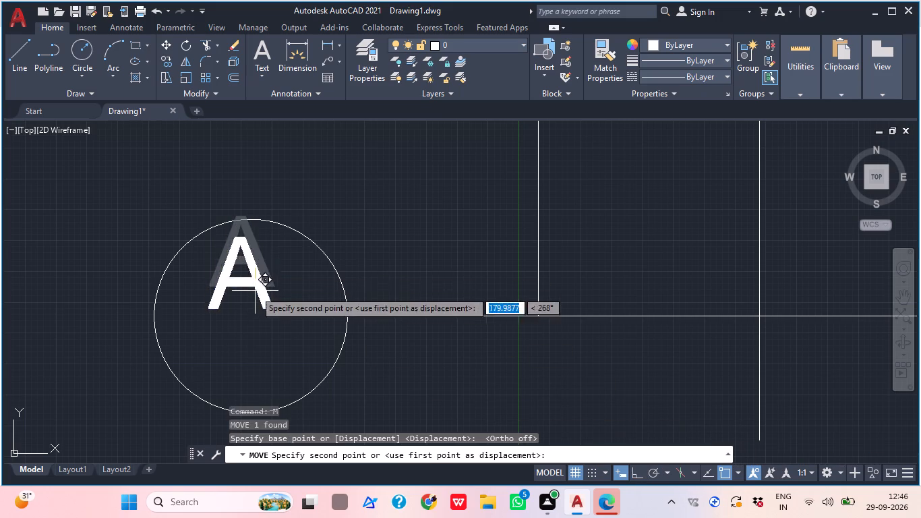
pyautogui.click(264, 332)
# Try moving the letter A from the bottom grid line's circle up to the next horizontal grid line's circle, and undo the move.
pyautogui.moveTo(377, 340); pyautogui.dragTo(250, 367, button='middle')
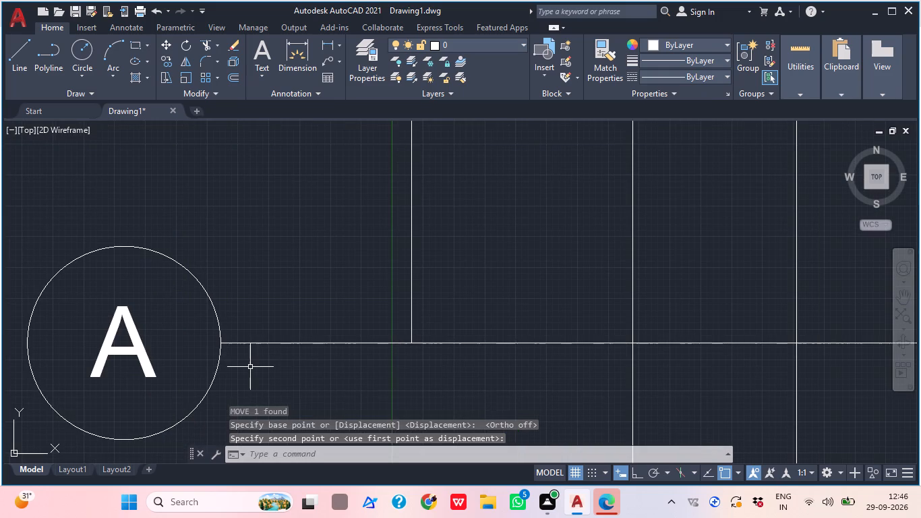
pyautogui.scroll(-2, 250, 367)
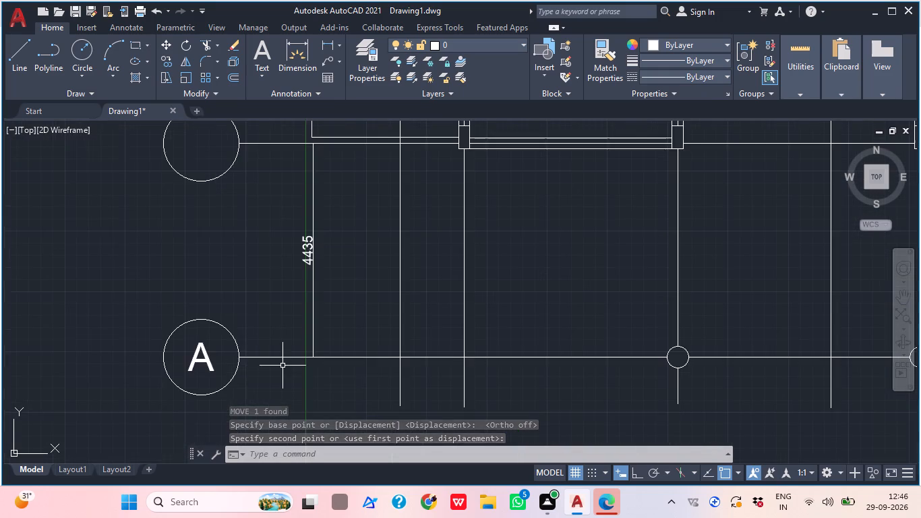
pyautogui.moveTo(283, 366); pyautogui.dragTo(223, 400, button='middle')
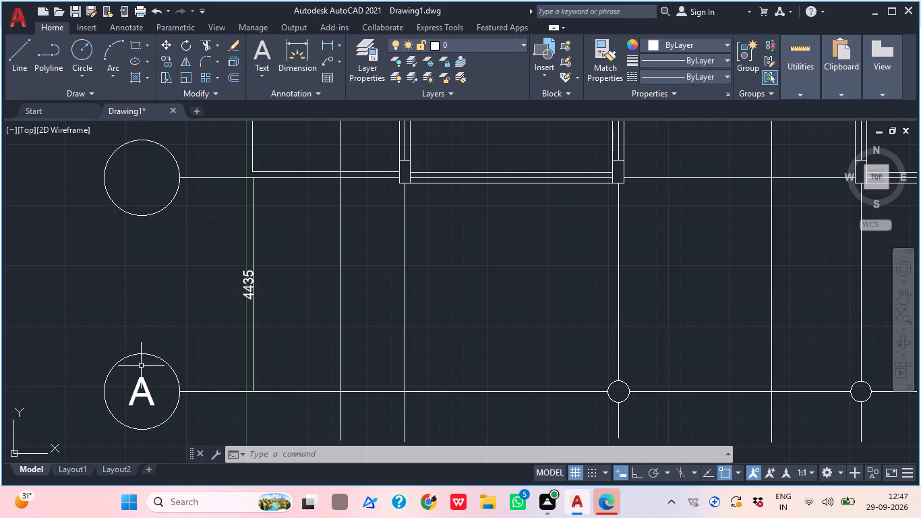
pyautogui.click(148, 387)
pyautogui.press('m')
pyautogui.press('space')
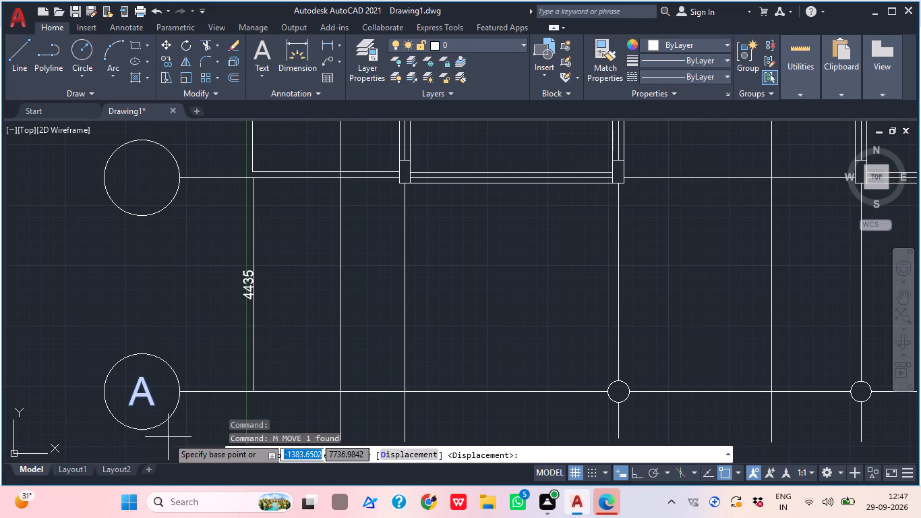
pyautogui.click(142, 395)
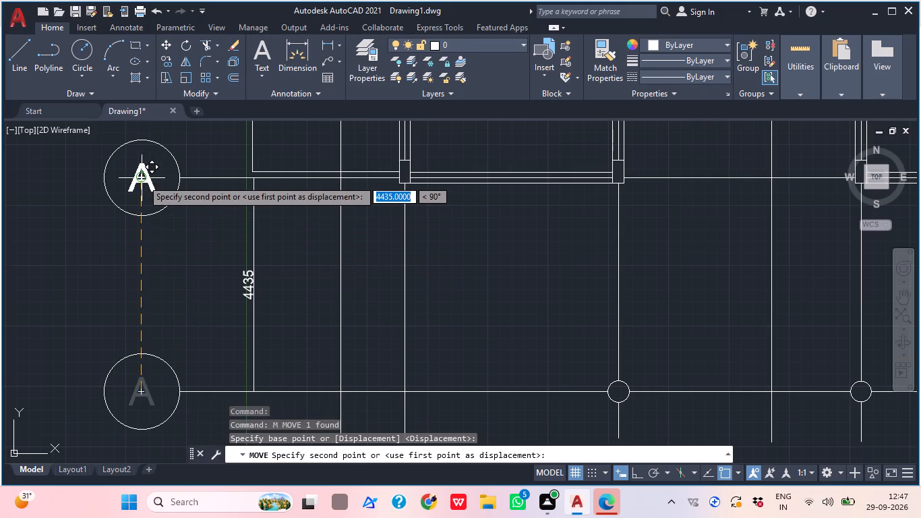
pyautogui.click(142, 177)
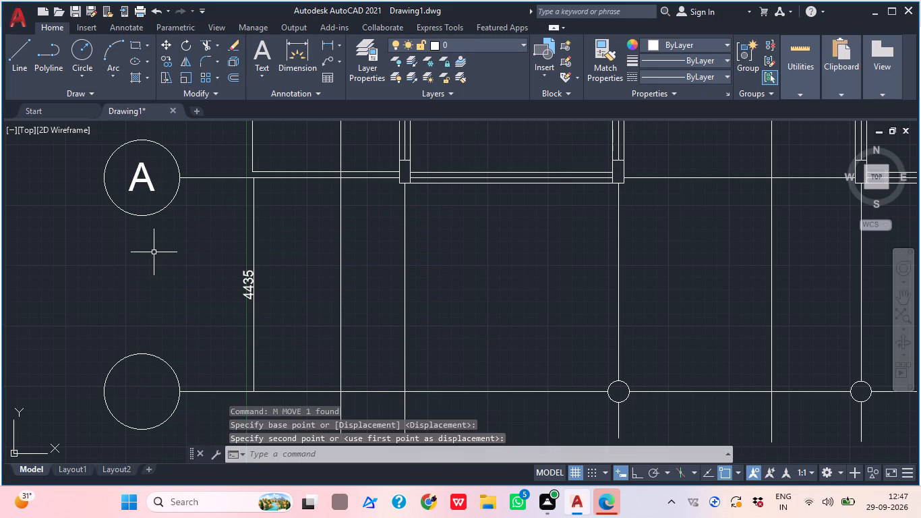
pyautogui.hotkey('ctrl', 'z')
# Copy the letter A from the bottom grid line's circle into the circles of the four horizontal grid lines above it.
pyautogui.click(144, 401)
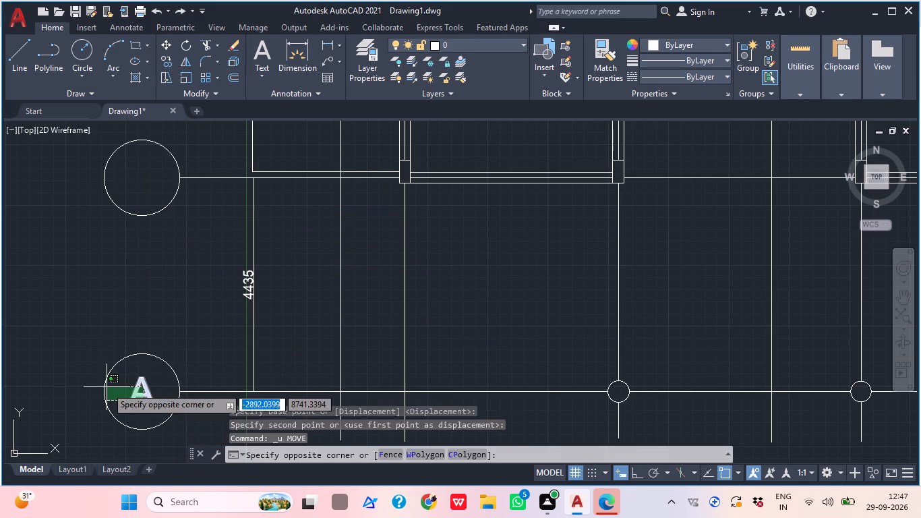
pyautogui.click(107, 387)
pyautogui.press('c')
pyautogui.press('o')
pyautogui.press('space')
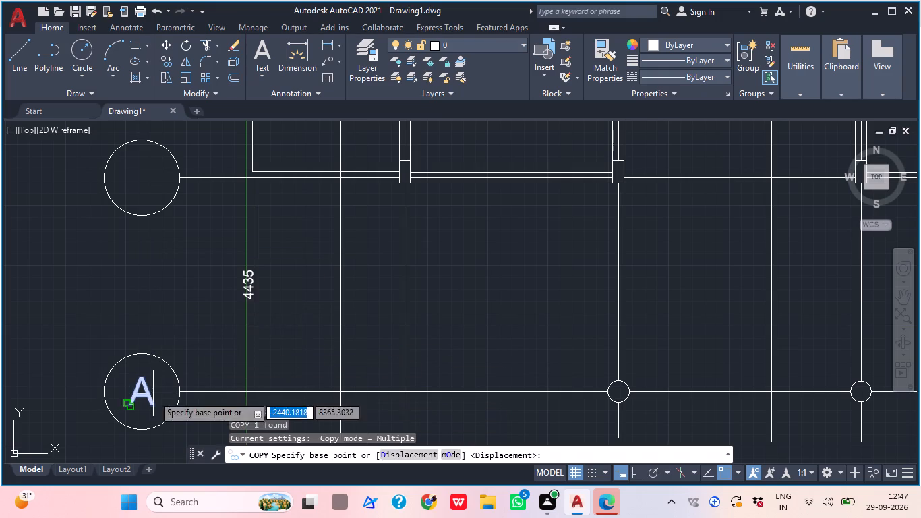
pyautogui.click(144, 393)
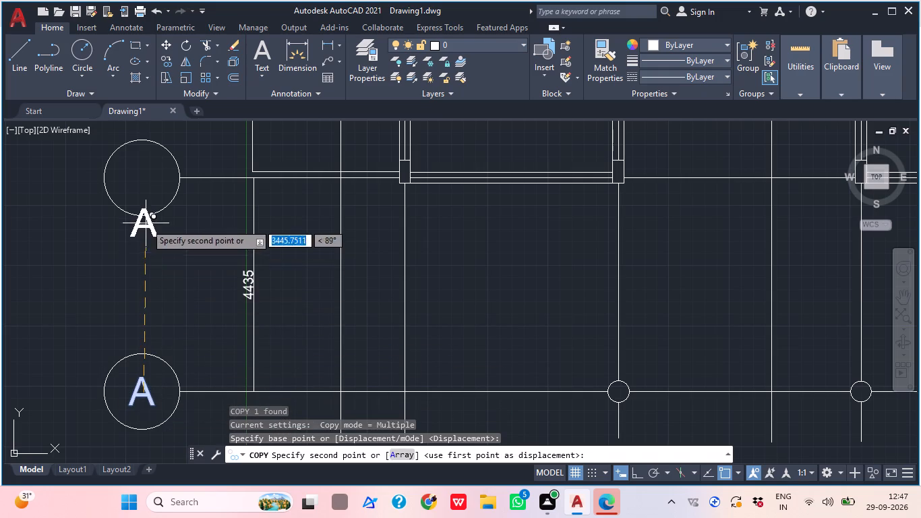
pyautogui.click(145, 173)
pyautogui.scroll(-1, 153, 194)
pyautogui.moveTo(153, 208); pyautogui.dragTo(152, 215, button='middle')
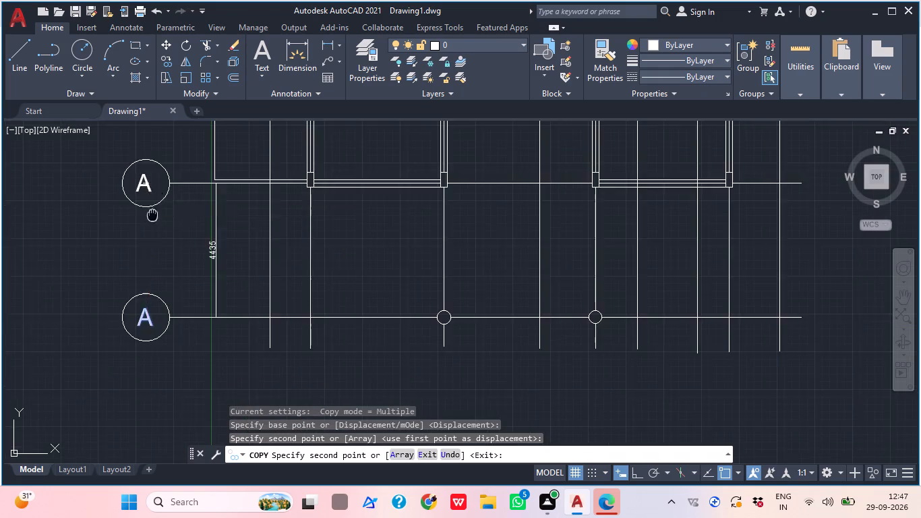
pyautogui.moveTo(152, 215); pyautogui.dragTo(102, 460, button='middle')
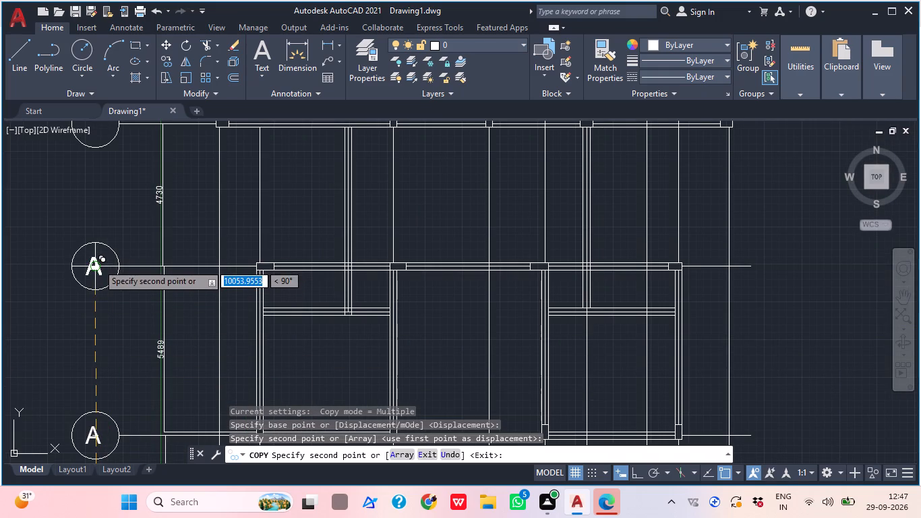
pyautogui.click(98, 264)
pyautogui.moveTo(106, 239); pyautogui.dragTo(119, 337, button='middle')
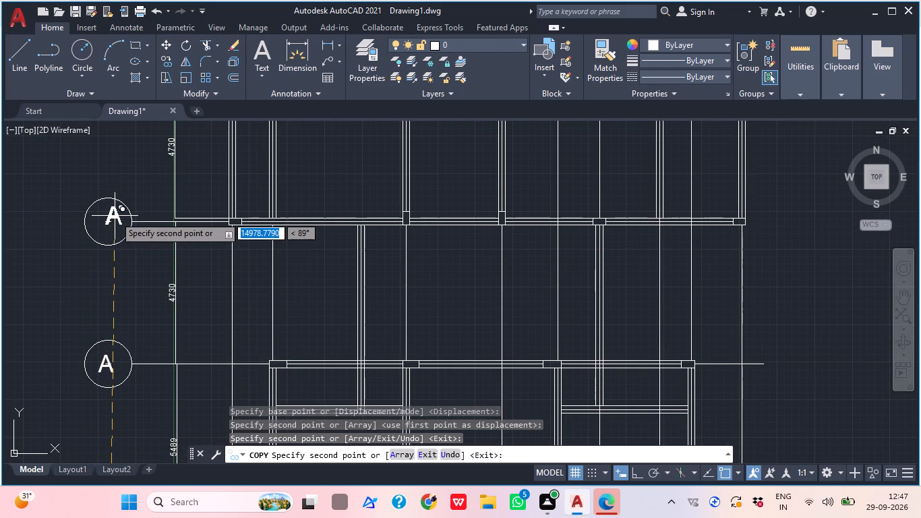
pyautogui.click(111, 217)
pyautogui.moveTo(136, 200); pyautogui.dragTo(136, 364, button='middle')
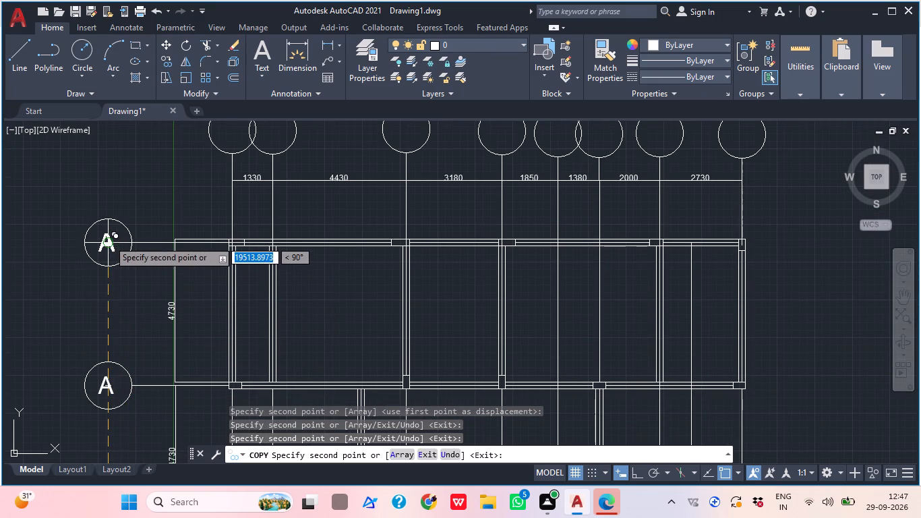
pyautogui.click(109, 240)
# Continue copying the letter A into all eight circles of the vertical grid lines above the top dimension row.
pyautogui.moveTo(119, 232); pyautogui.dragTo(104, 404, button='middle')
pyautogui.scroll(-1, 119, 235)
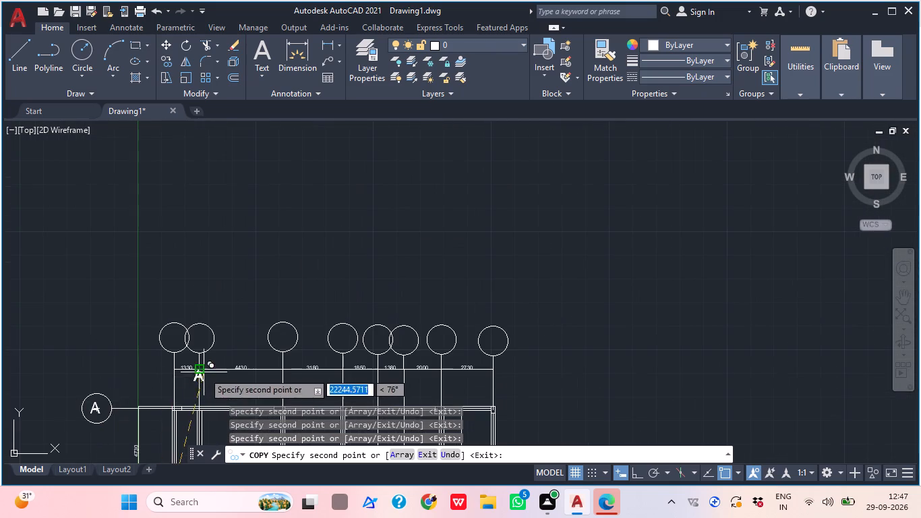
pyautogui.scroll(2, 176, 347)
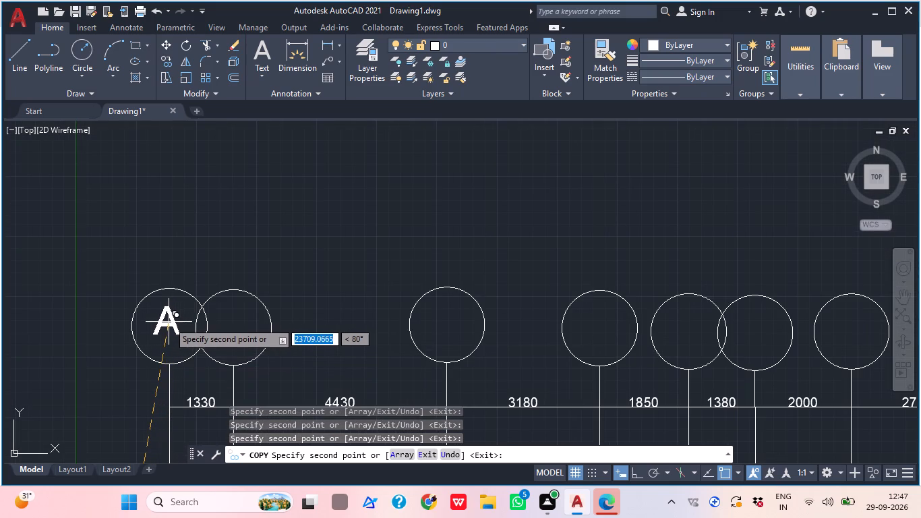
pyautogui.click(169, 322)
pyautogui.click(237, 326)
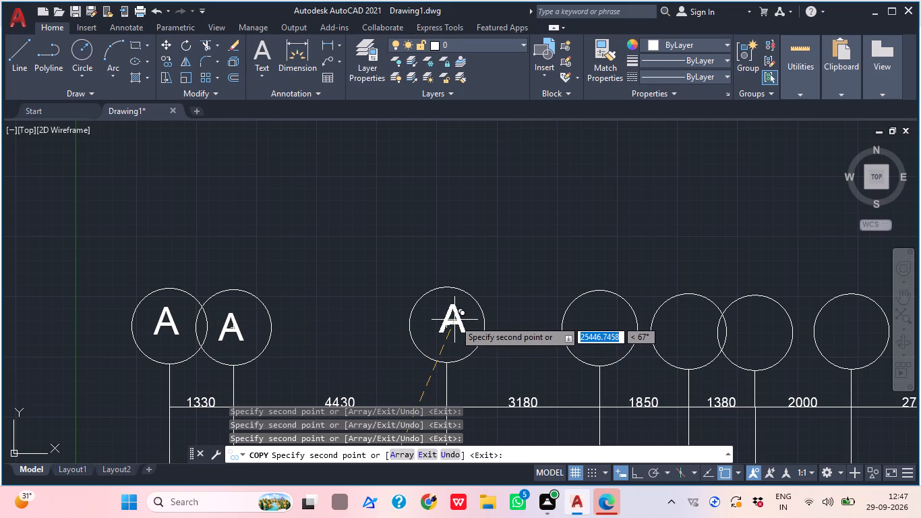
pyautogui.click(444, 324)
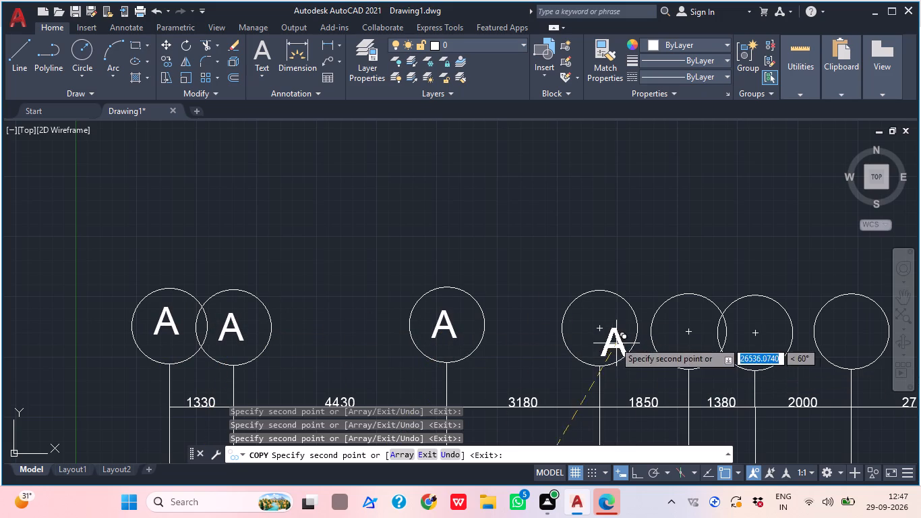
pyautogui.click(604, 325)
pyautogui.moveTo(614, 342); pyautogui.dragTo(458, 384, button='middle')
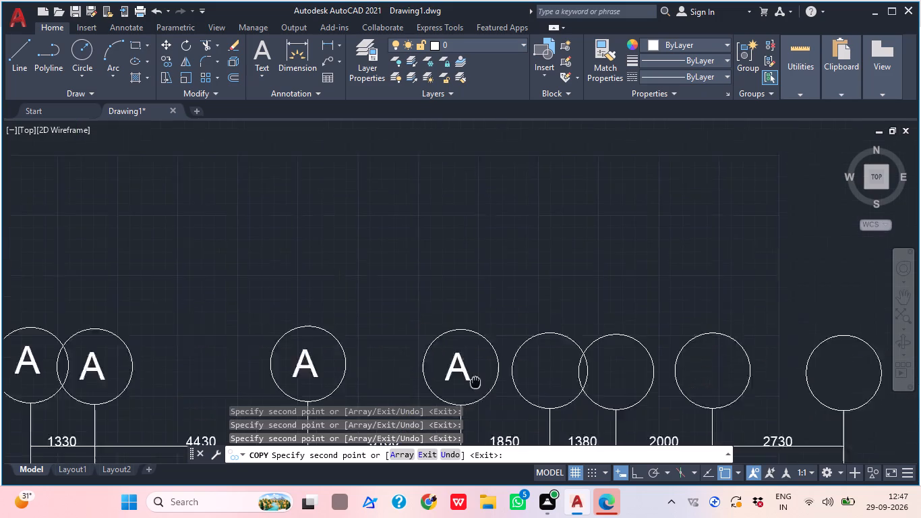
pyautogui.moveTo(458, 384); pyautogui.dragTo(377, 391, button='middle')
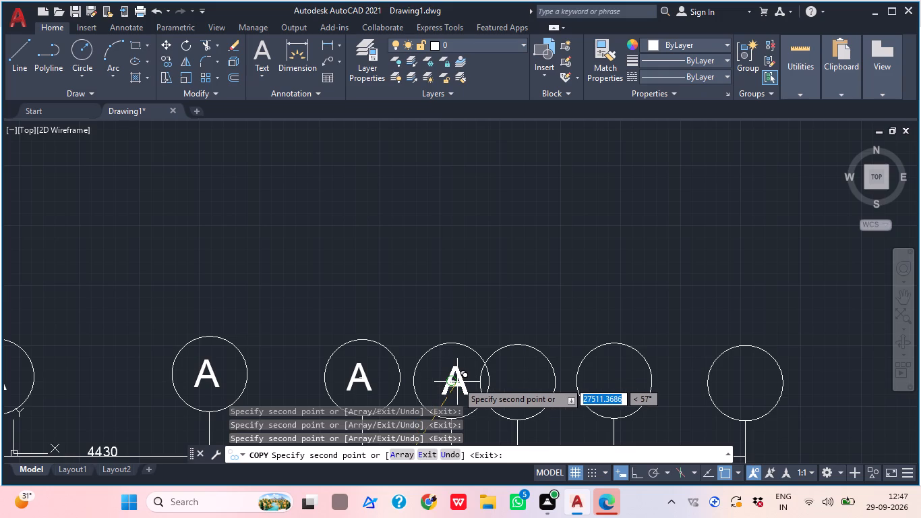
pyautogui.click(457, 382)
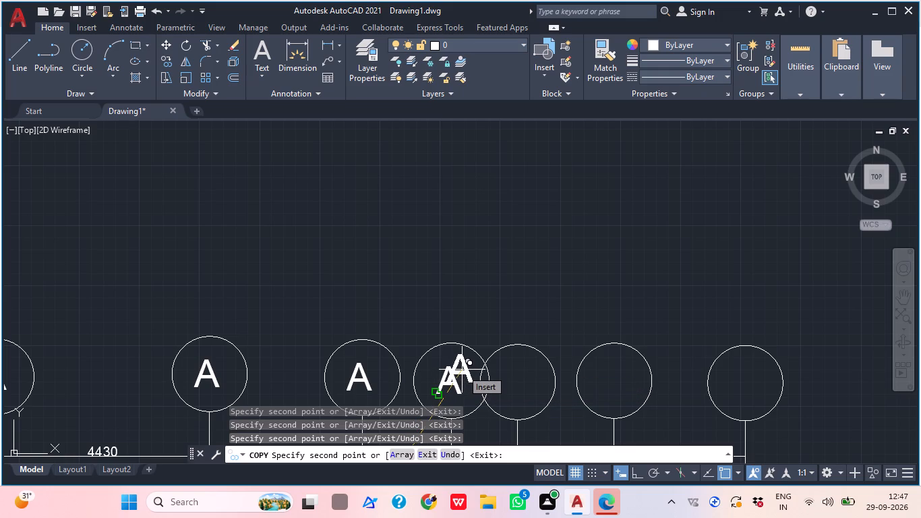
pyautogui.click(523, 376)
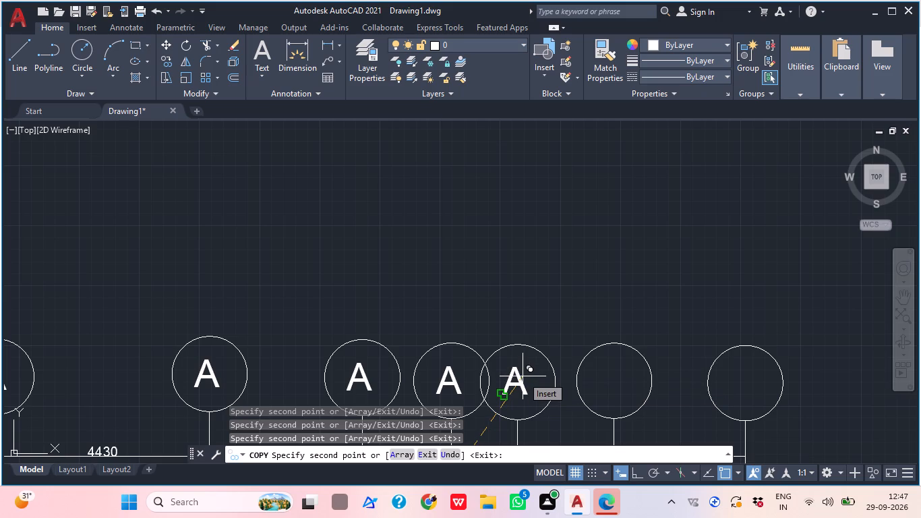
pyautogui.click(610, 379)
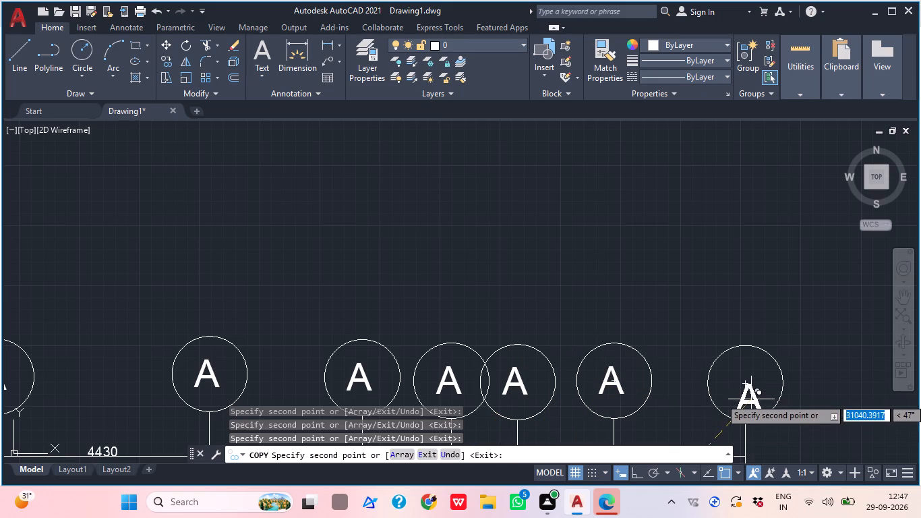
pyautogui.click(751, 381)
pyautogui.moveTo(626, 389); pyautogui.dragTo(569, 357, button='middle')
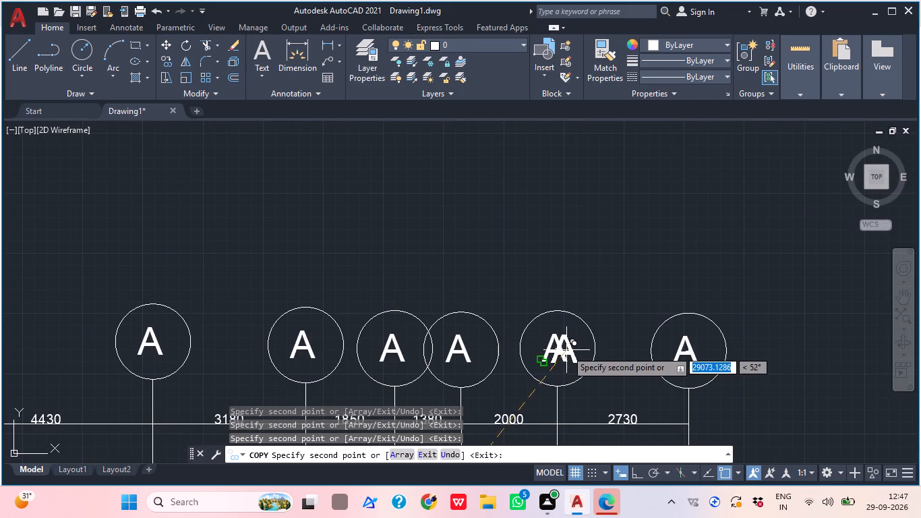
pyautogui.press('Escape')
# Review the lettered grid circles and the whole floor plan, from the top dimension row down to the bottom grid line.
pyautogui.scroll(-2, 568, 350)
pyautogui.moveTo(622, 328); pyautogui.dragTo(593, 289, button='middle')
pyautogui.moveTo(641, 479); pyautogui.dragTo(618, 416, button='middle')
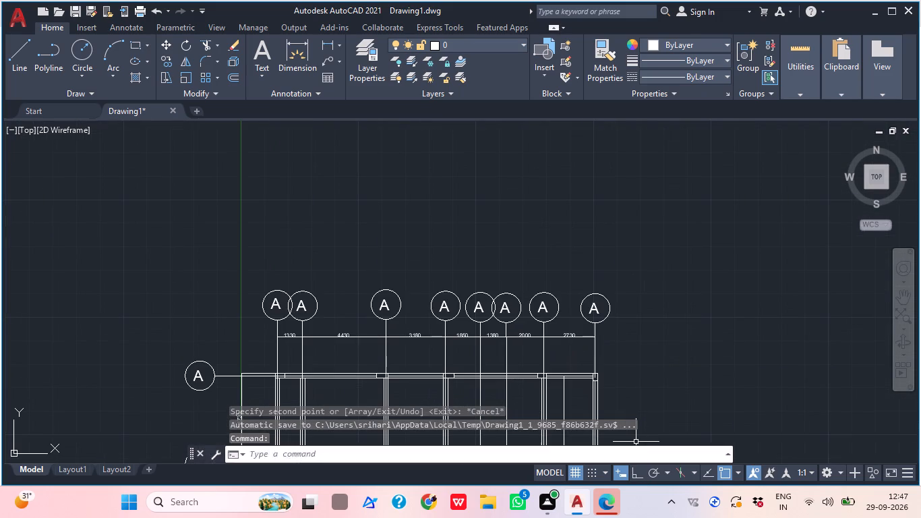
pyautogui.moveTo(618, 416); pyautogui.dragTo(605, 369, button='middle')
pyautogui.scroll(4, 608, 354)
pyautogui.middleClick(608, 354)
pyautogui.scroll(-2, 608, 354)
pyautogui.moveTo(612, 344); pyautogui.dragTo(628, 255, button='middle')
pyautogui.scroll(2, 630, 255)
pyautogui.scroll(-1, 630, 255)
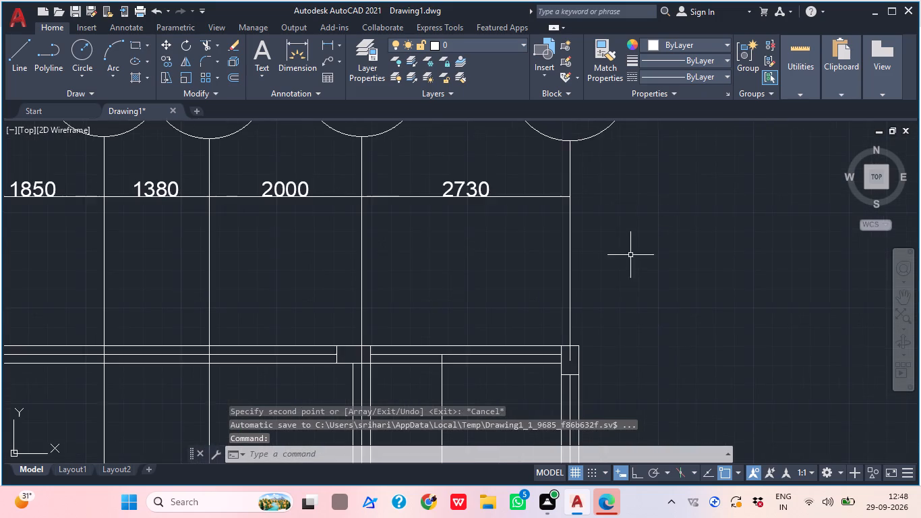
pyautogui.moveTo(627, 266); pyautogui.dragTo(627, 253, button='middle')
pyautogui.scroll(-4, 626, 253)
pyautogui.moveTo(578, 337); pyautogui.dragTo(578, 318, button='middle')
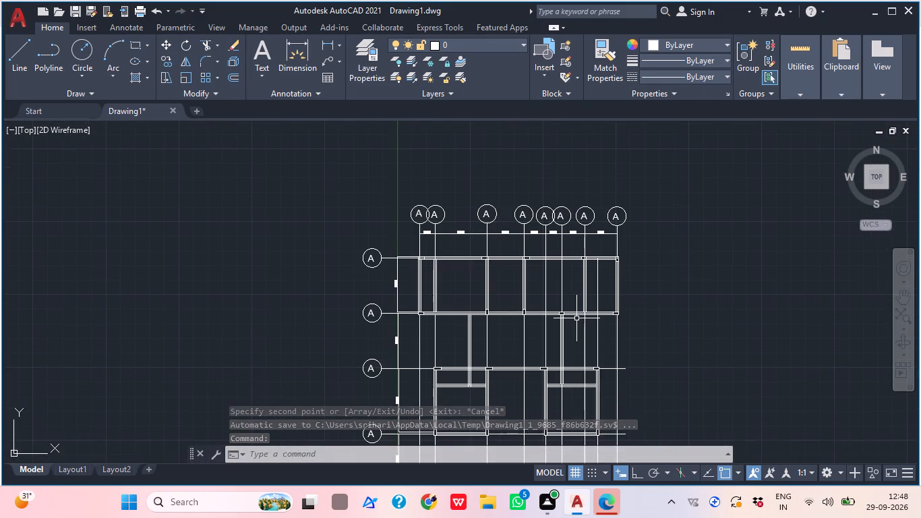
pyautogui.scroll(-2, 576, 318)
pyautogui.moveTo(572, 368); pyautogui.dragTo(593, 283, button='middle')
pyautogui.scroll(1, 581, 308)
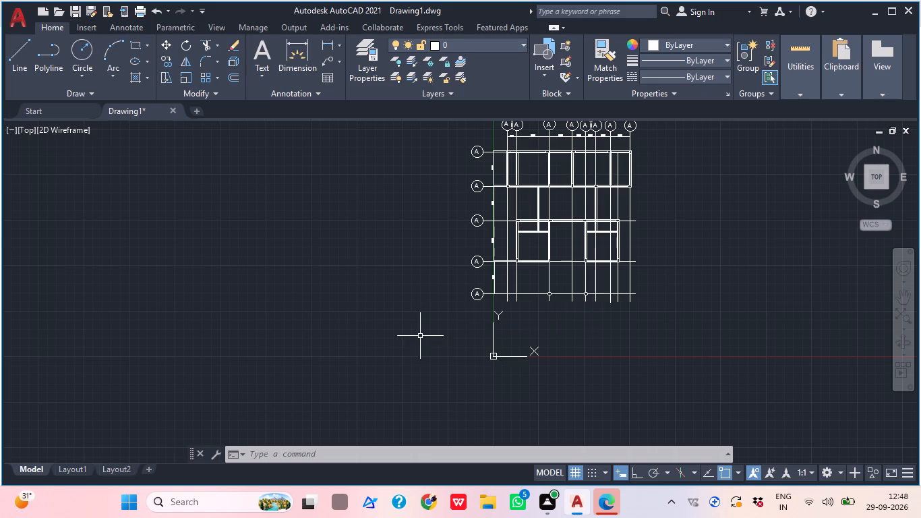
pyautogui.moveTo(384, 345); pyautogui.dragTo(360, 352, button='middle')
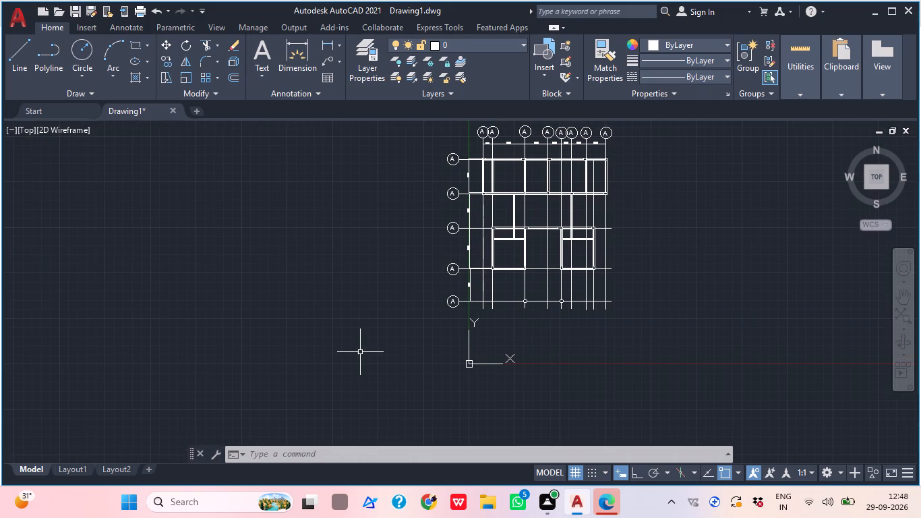
pyautogui.scroll(-2, 361, 352)
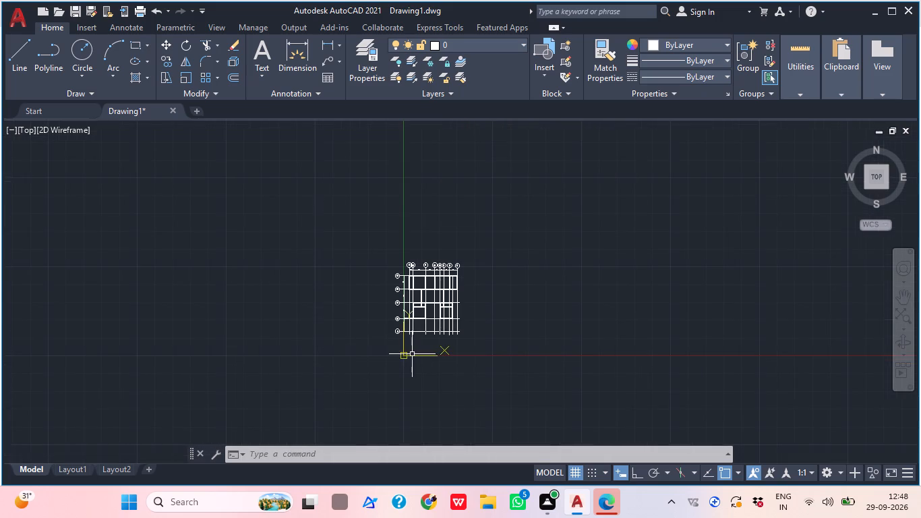
pyautogui.moveTo(414, 354); pyautogui.dragTo(400, 364, button='middle')
pyautogui.scroll(1, 427, 314)
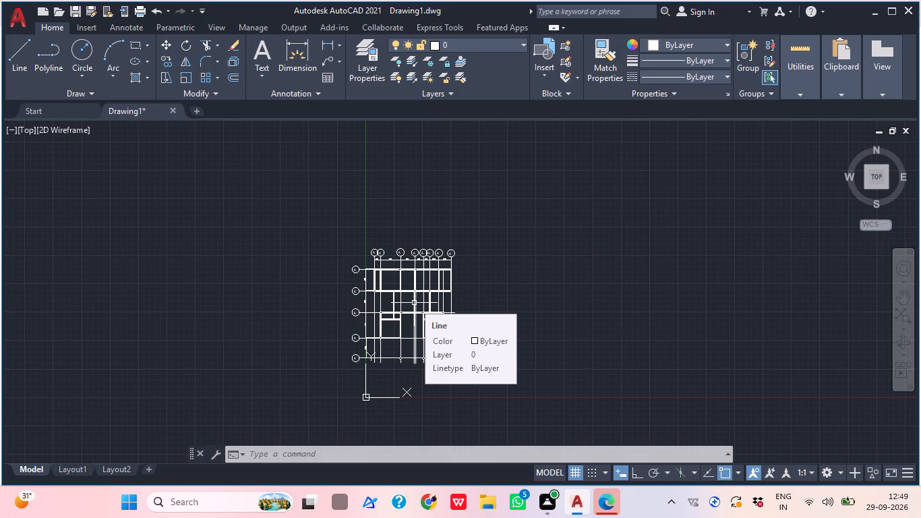
# Change the letters in the second and third horizontal grid line circles from the bottom to B and C.
pyautogui.moveTo(417, 307); pyautogui.dragTo(456, 297, button='middle')
pyautogui.scroll(1, 453, 299)
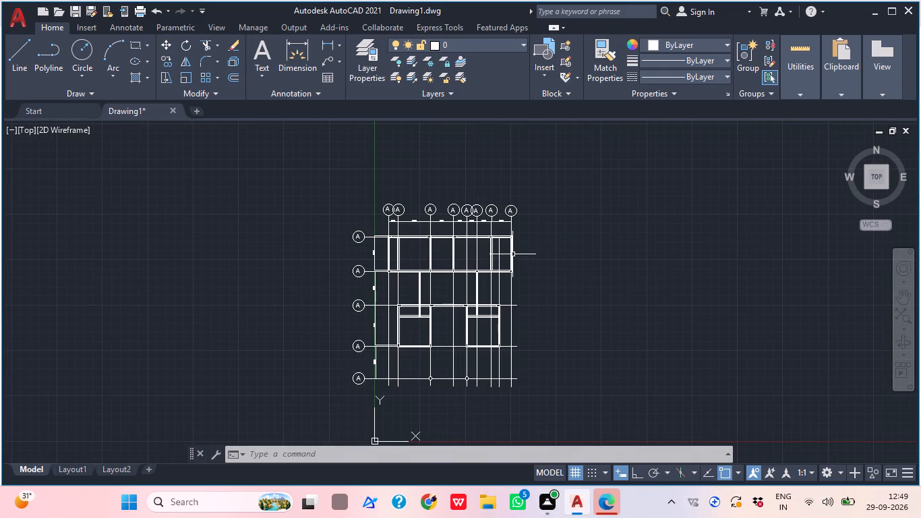
pyautogui.scroll(1, 363, 384)
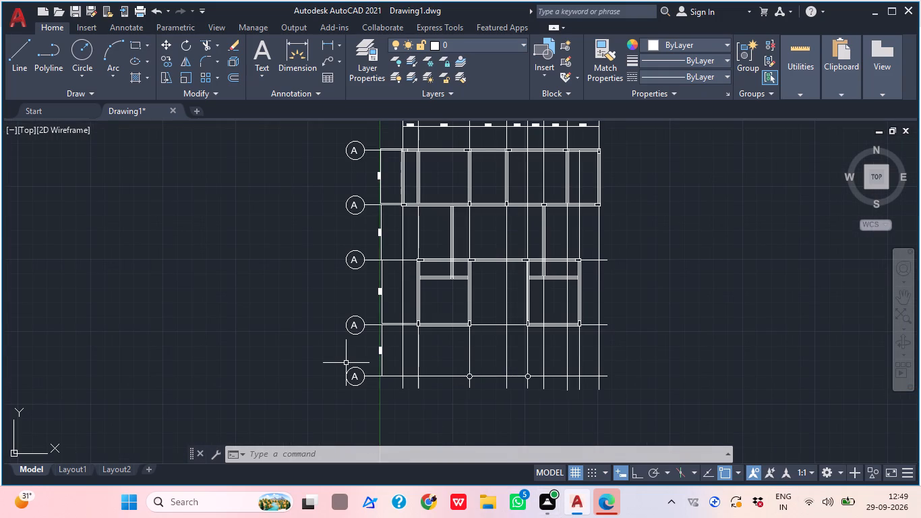
pyautogui.scroll(2, 357, 357)
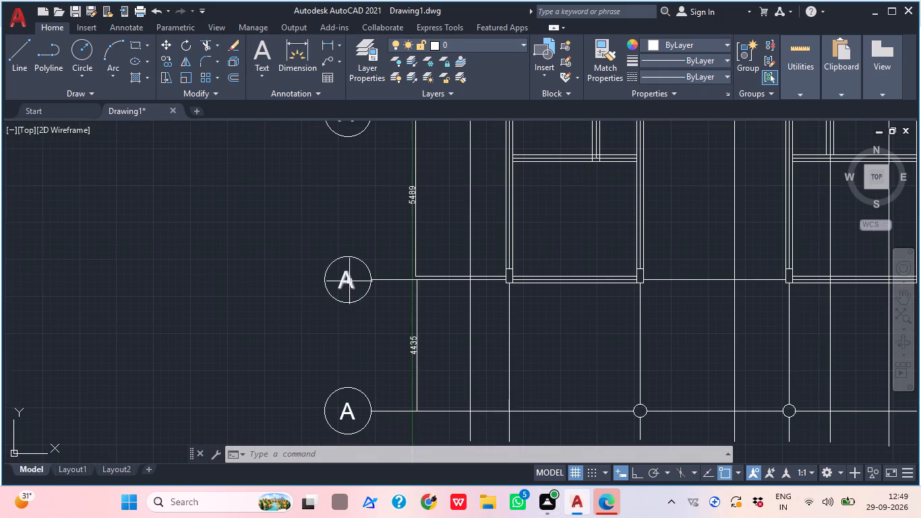
pyautogui.doubleClick(349, 280)
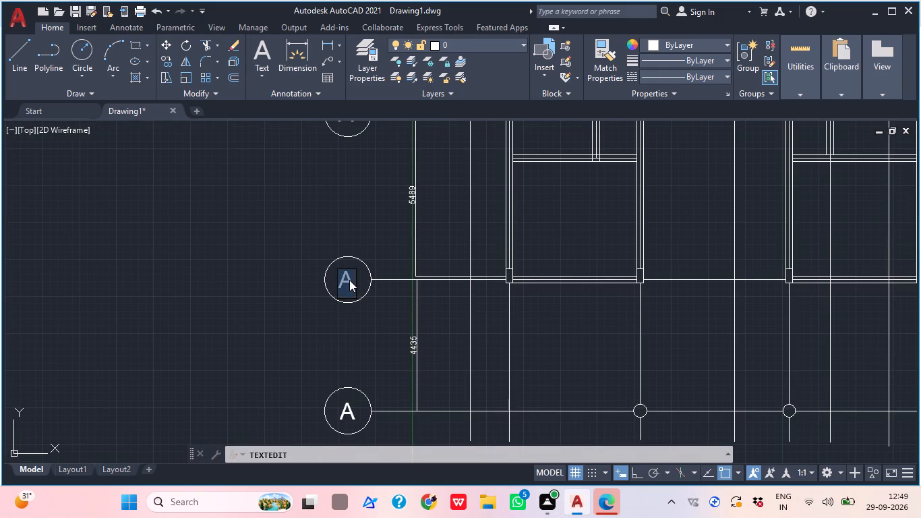
pyautogui.press('b')
pyautogui.moveTo(385, 188); pyautogui.dragTo(356, 334, button='middle')
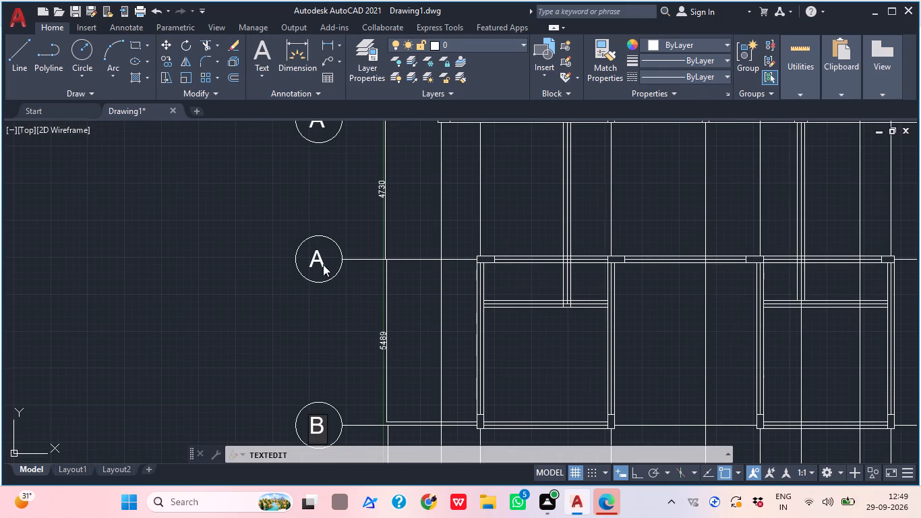
pyautogui.click(323, 264)
pyautogui.doubleClick(321, 263)
pyautogui.press('c')
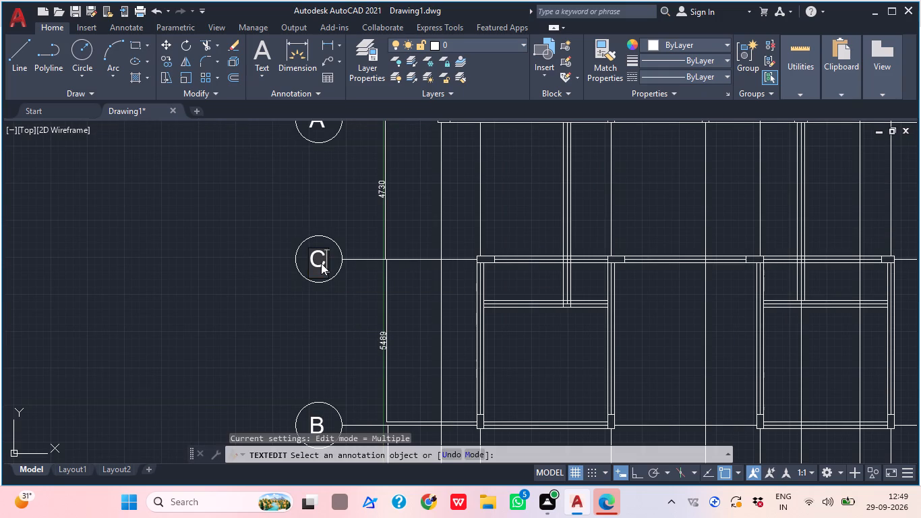
pyautogui.moveTo(324, 318); pyautogui.dragTo(324, 345)
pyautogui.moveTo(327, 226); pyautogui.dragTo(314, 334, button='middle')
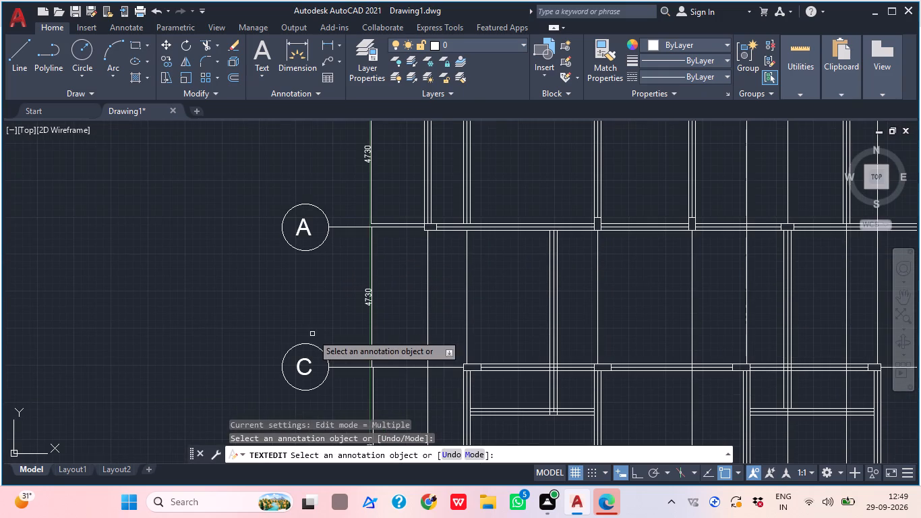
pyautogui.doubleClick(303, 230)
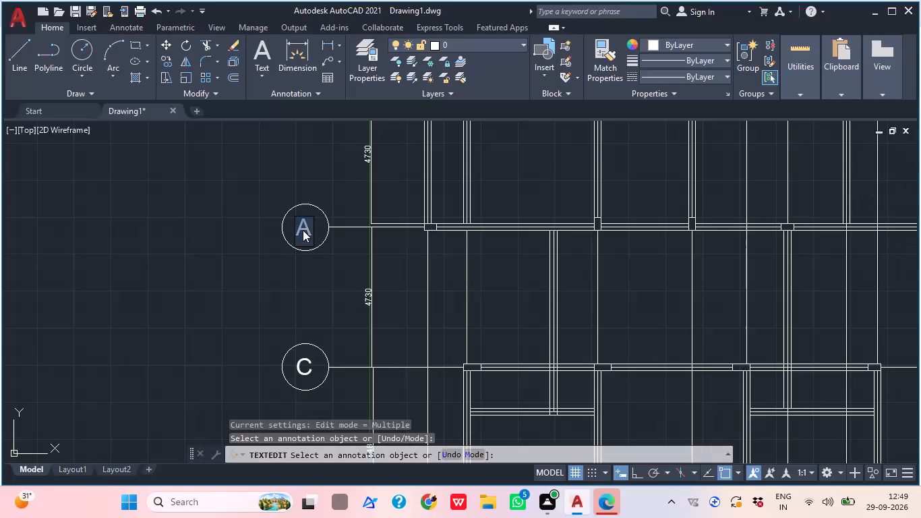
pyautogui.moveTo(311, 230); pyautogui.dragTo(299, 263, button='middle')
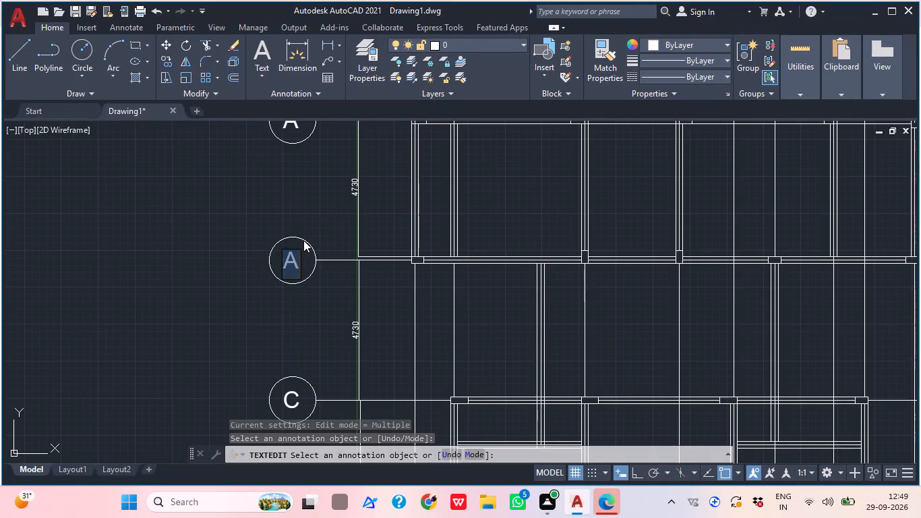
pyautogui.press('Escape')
# Change the letter in the topmost horizontal grid line's circle to E and end text editing.
pyautogui.moveTo(301, 262); pyautogui.dragTo(272, 403, button='middle')
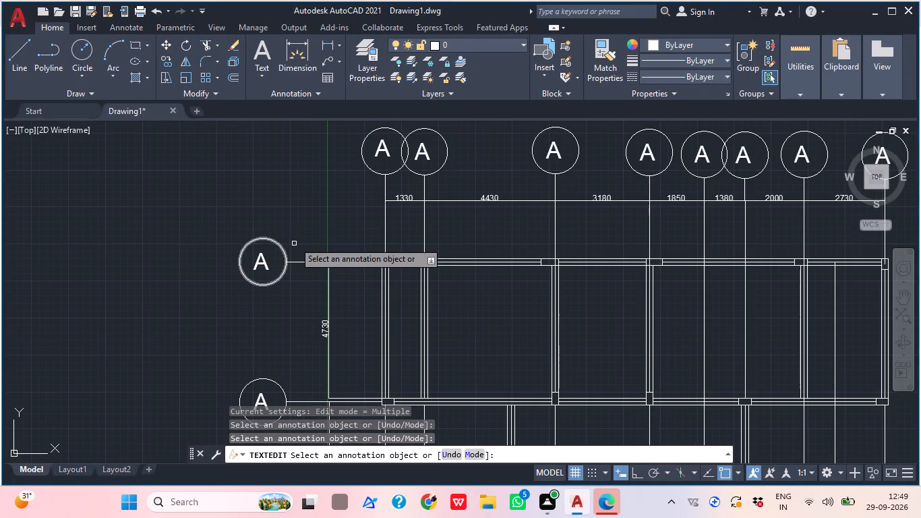
pyautogui.click(257, 262)
pyautogui.click(257, 262)
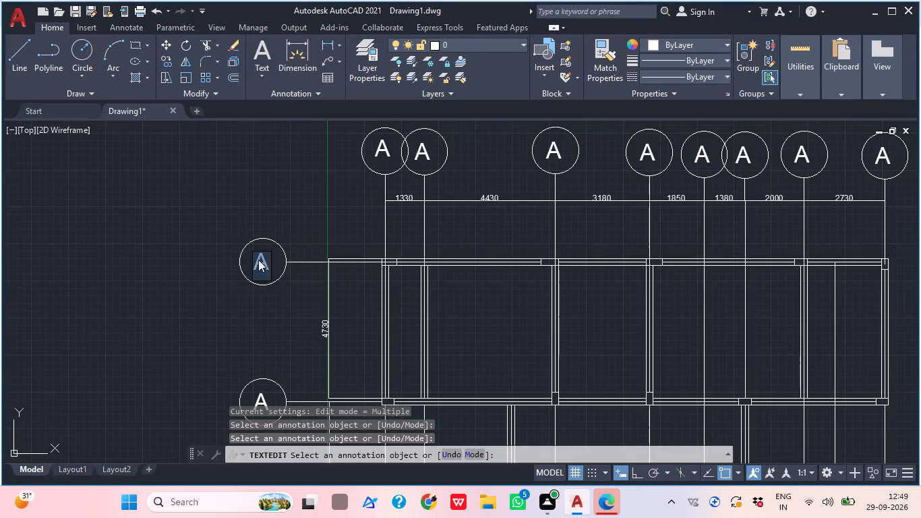
pyautogui.press('e')
pyautogui.click(289, 293)
pyautogui.press('Escape')
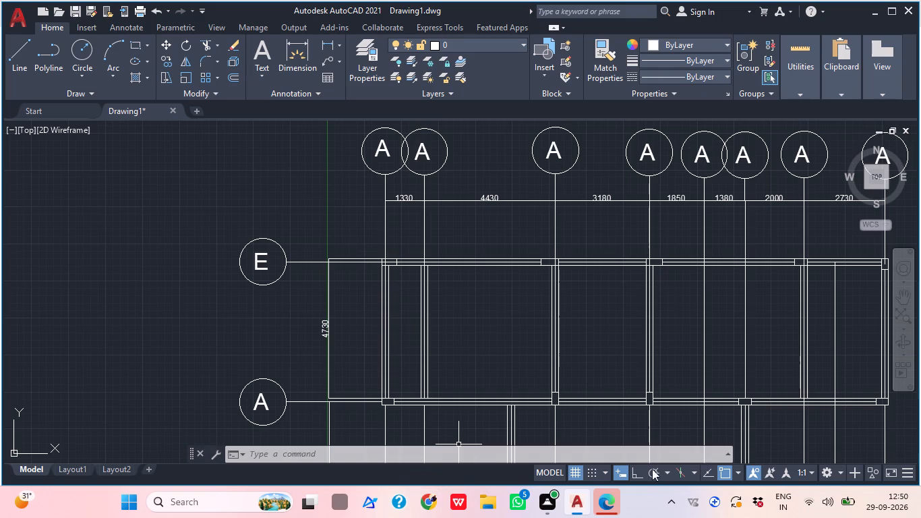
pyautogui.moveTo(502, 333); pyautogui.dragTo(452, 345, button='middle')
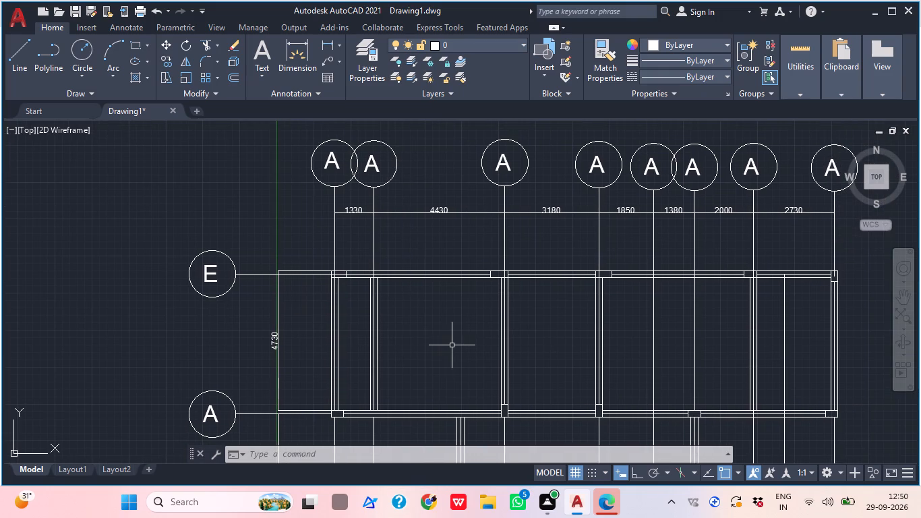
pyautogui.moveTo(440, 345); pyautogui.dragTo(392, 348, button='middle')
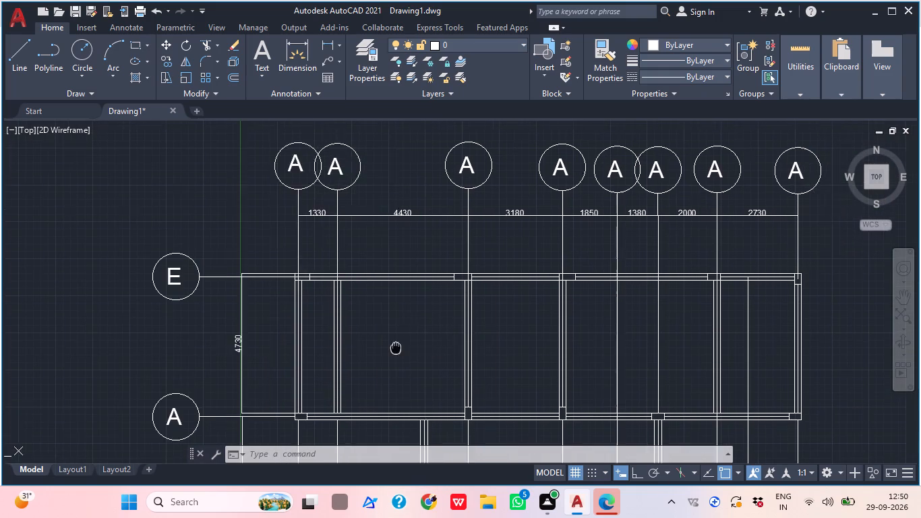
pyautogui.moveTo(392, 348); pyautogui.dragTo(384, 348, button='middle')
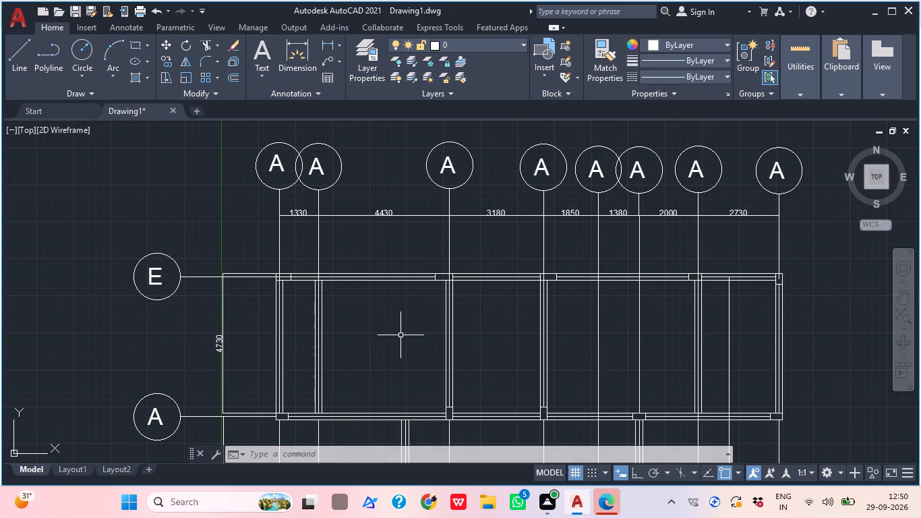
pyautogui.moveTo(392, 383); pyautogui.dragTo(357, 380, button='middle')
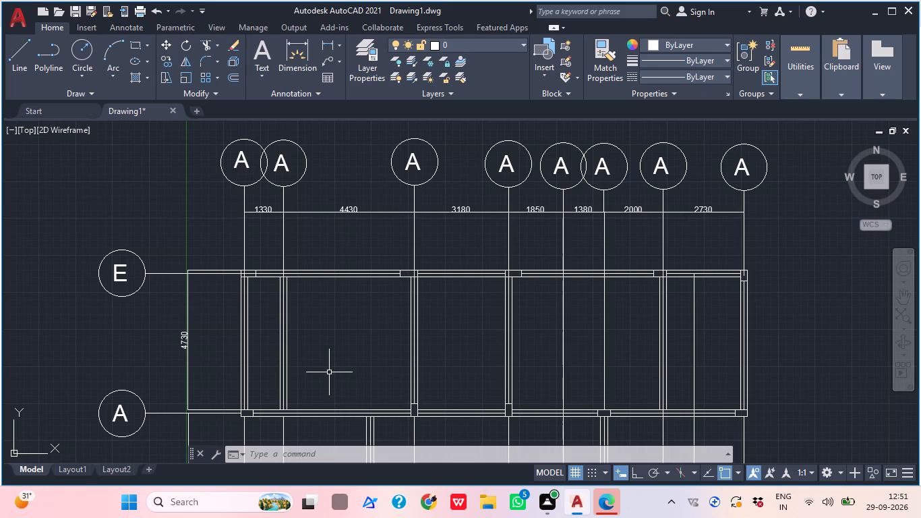
# Relabel the first four vertical grid line circles above the top dimension row as 1, 2, 3 and 4, from left to right.
pyautogui.moveTo(440, 336); pyautogui.dragTo(410, 340, button='middle')
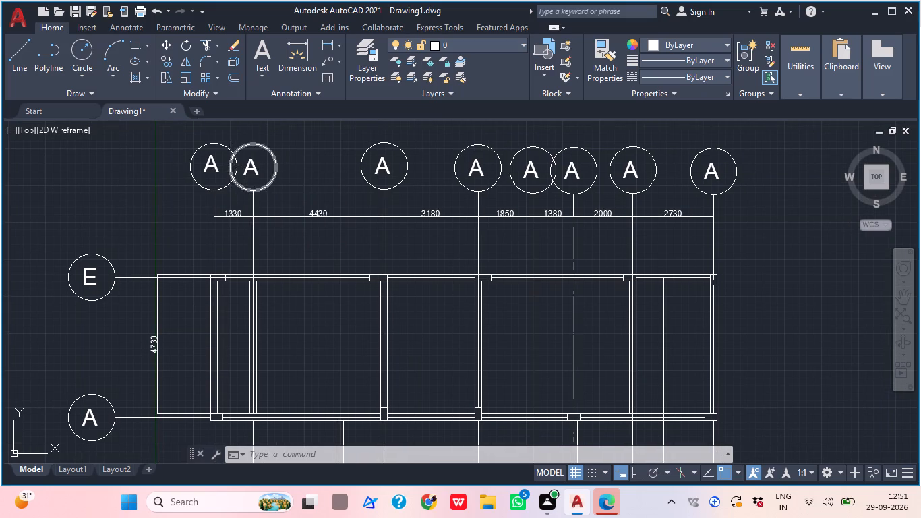
pyautogui.doubleClick(208, 165)
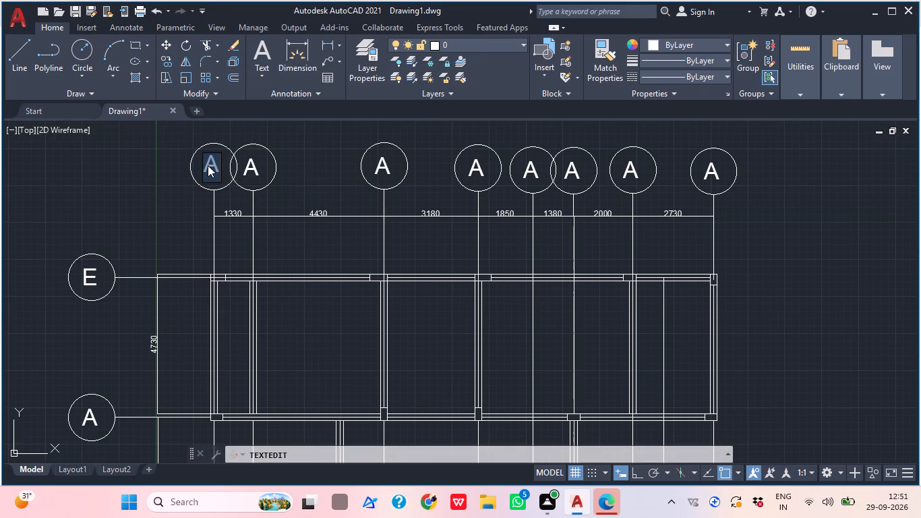
pyautogui.press('1')
pyautogui.click(246, 157)
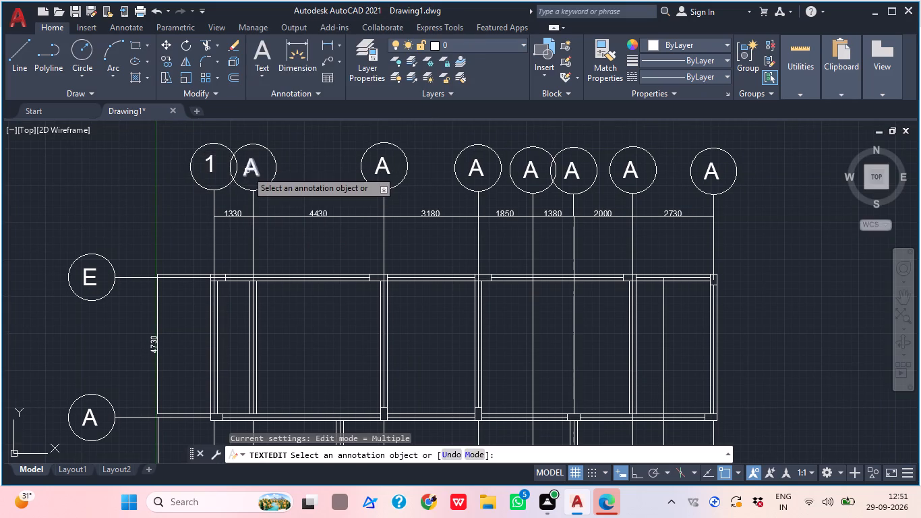
pyautogui.click(247, 171)
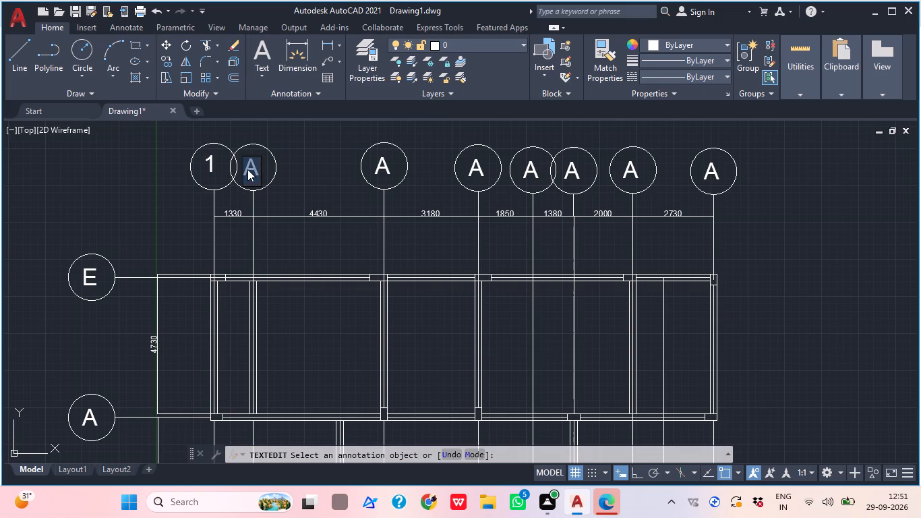
pyautogui.press('2')
pyautogui.click(385, 160)
pyautogui.click(385, 161)
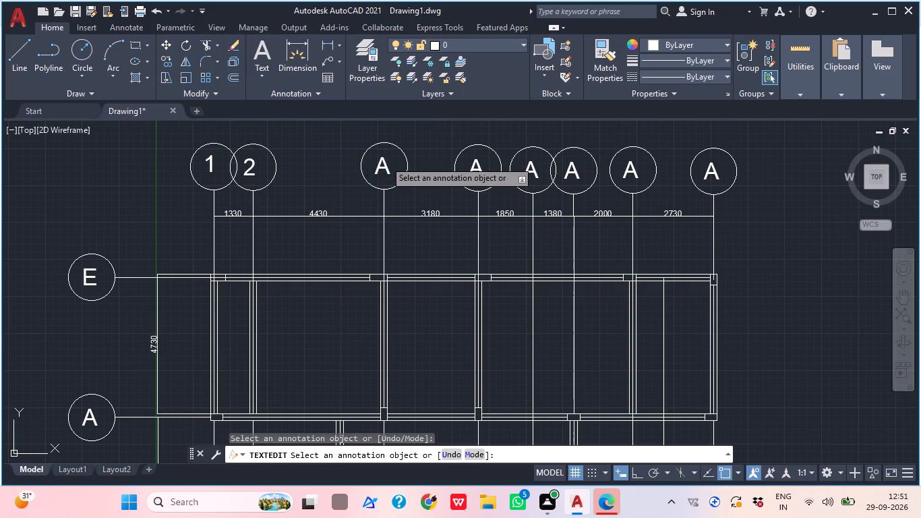
pyautogui.press('3')
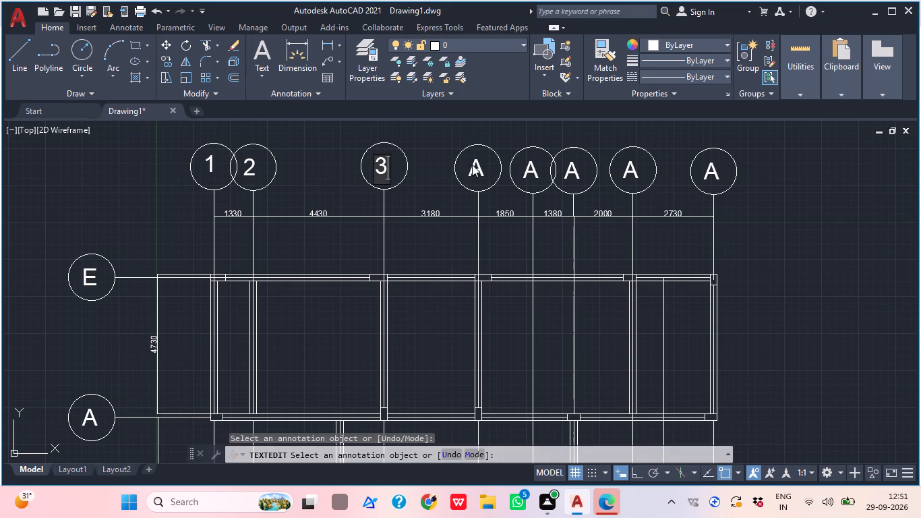
pyautogui.click(472, 165)
pyautogui.click(473, 167)
pyautogui.press('4')
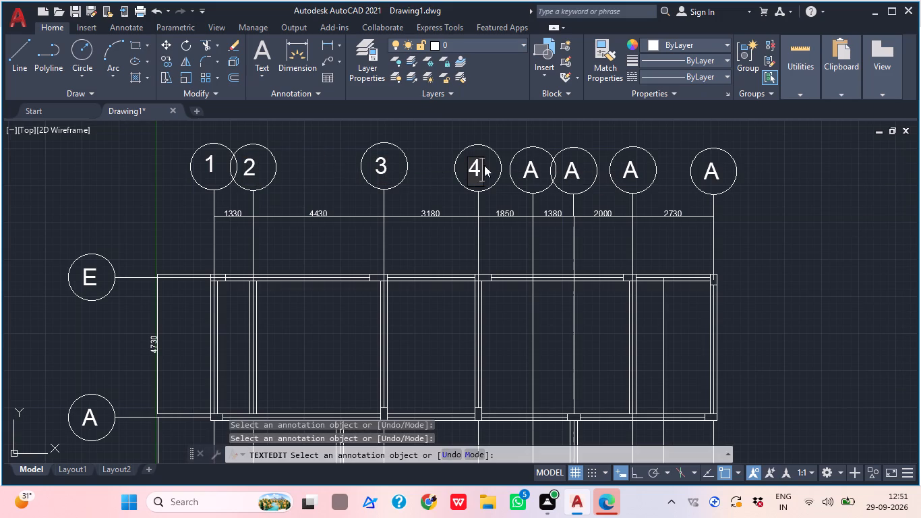
# Relabel the remaining four vertical grid line circles as 5, 6, 7 and 8, and end text editing.
pyautogui.click(529, 169)
pyautogui.click(529, 169)
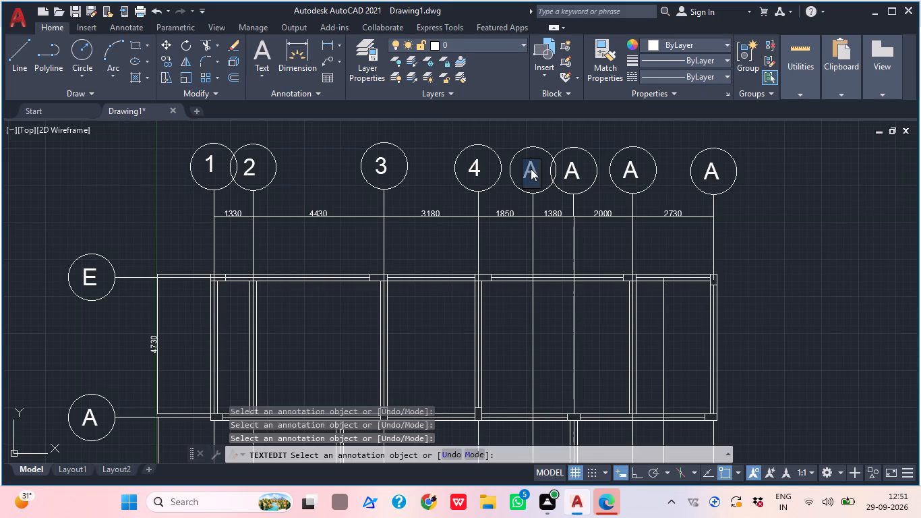
pyautogui.press('5')
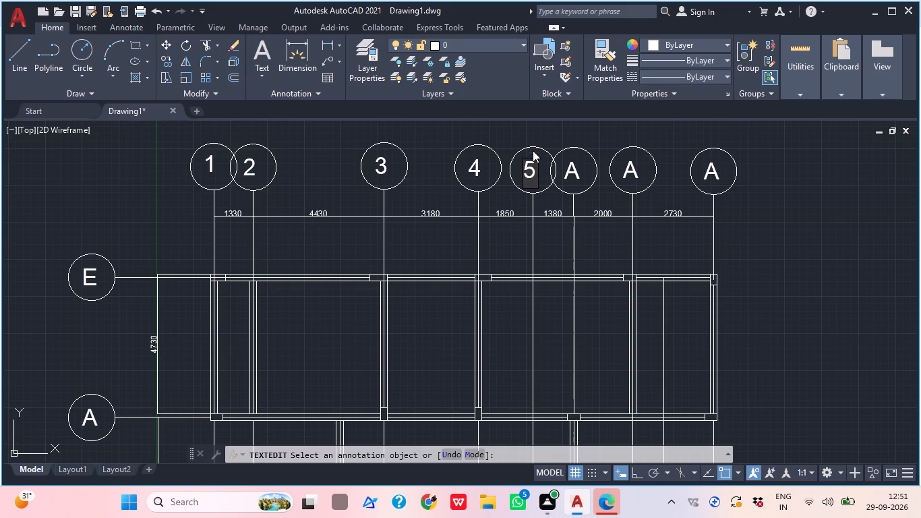
pyautogui.click(576, 170)
pyautogui.click(576, 170)
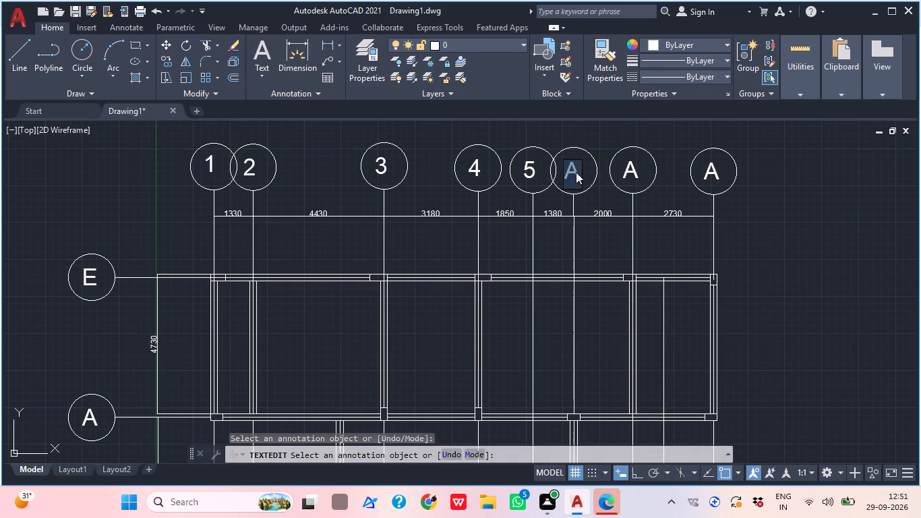
pyautogui.press('6')
pyautogui.click(638, 175)
pyautogui.click(629, 168)
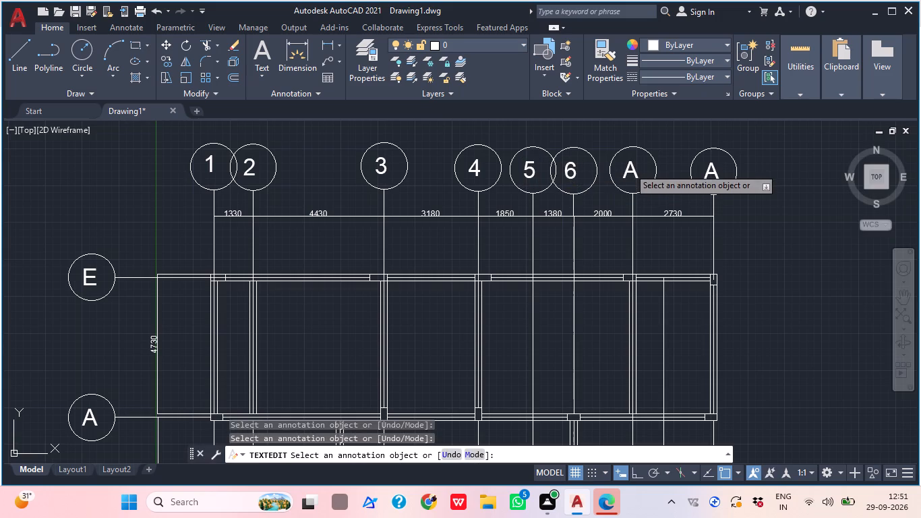
pyautogui.press('7')
pyautogui.click(709, 176)
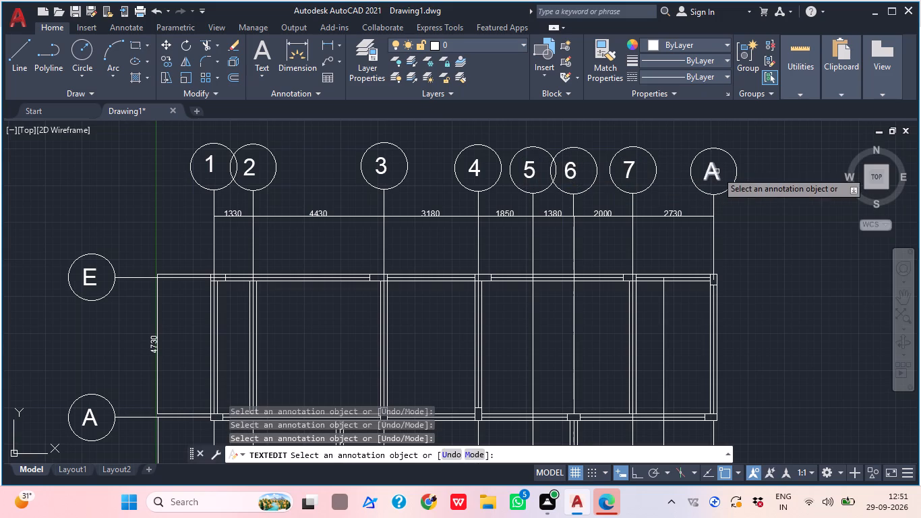
pyautogui.click(717, 171)
pyautogui.press('8')
pyautogui.click(757, 193)
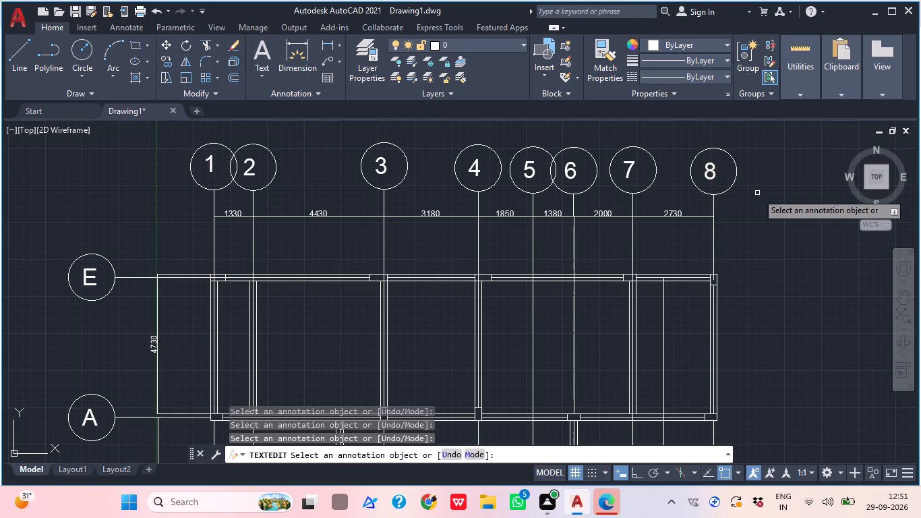
pyautogui.press('Escape')
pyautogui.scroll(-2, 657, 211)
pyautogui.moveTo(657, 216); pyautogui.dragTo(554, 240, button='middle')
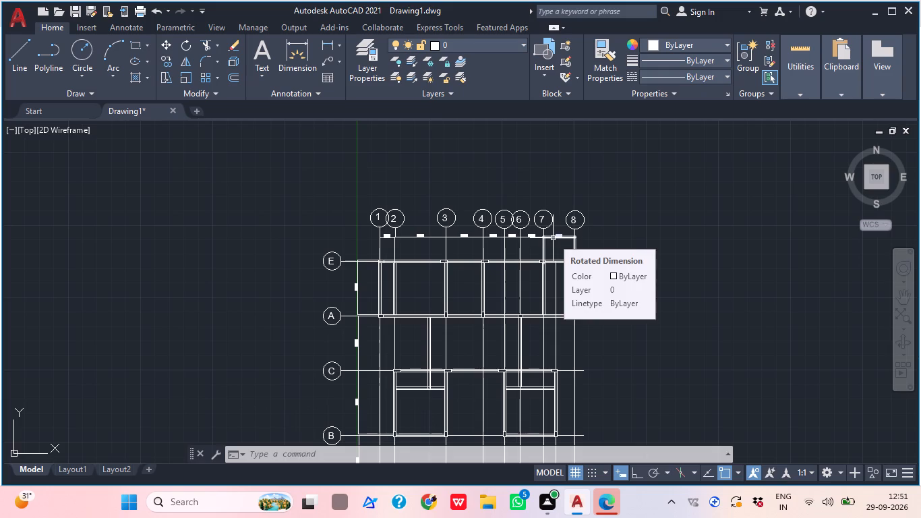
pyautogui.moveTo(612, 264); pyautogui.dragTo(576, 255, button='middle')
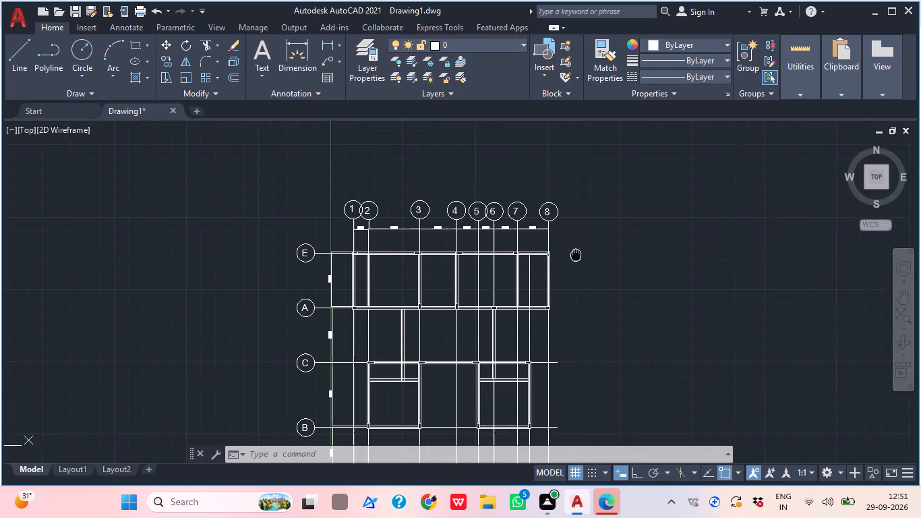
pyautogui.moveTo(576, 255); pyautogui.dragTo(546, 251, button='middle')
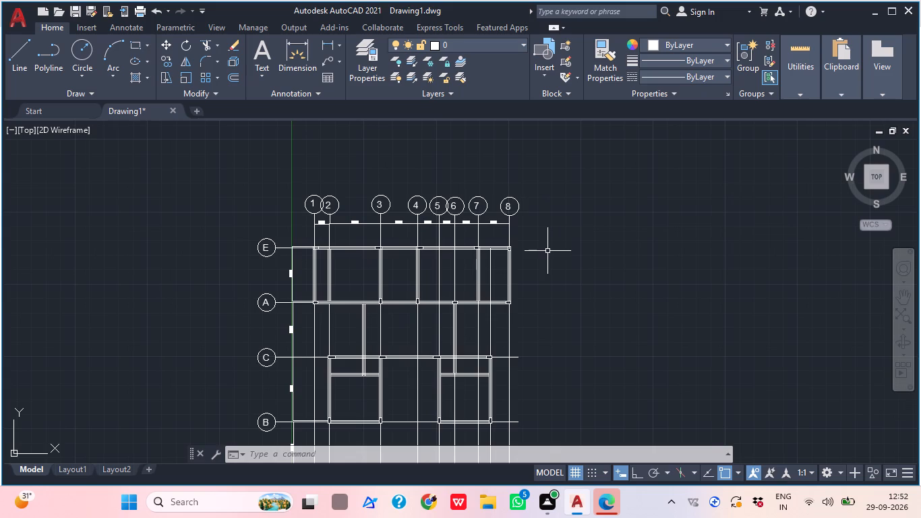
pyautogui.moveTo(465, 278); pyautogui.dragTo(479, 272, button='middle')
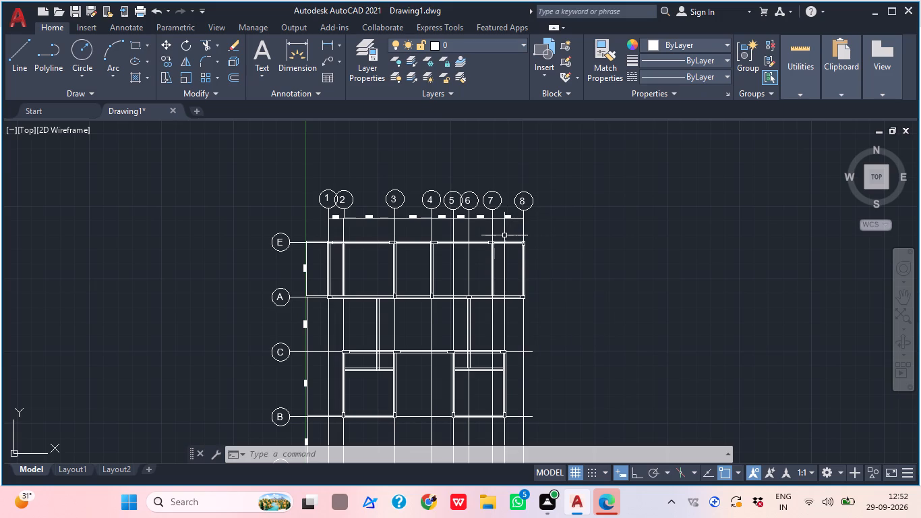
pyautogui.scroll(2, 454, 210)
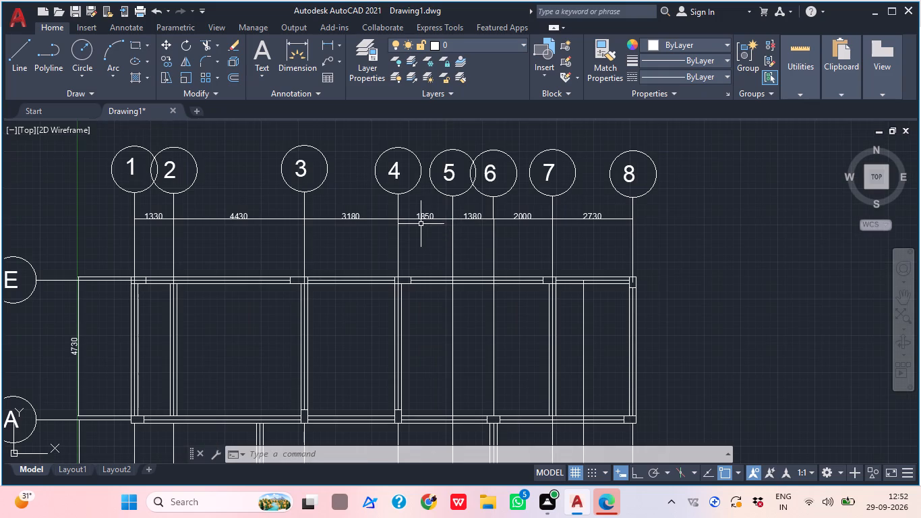
# Set the text height of the ISO-25 dimension style to 350 and make that style current.
pyautogui.press('d')
pyautogui.press('space')
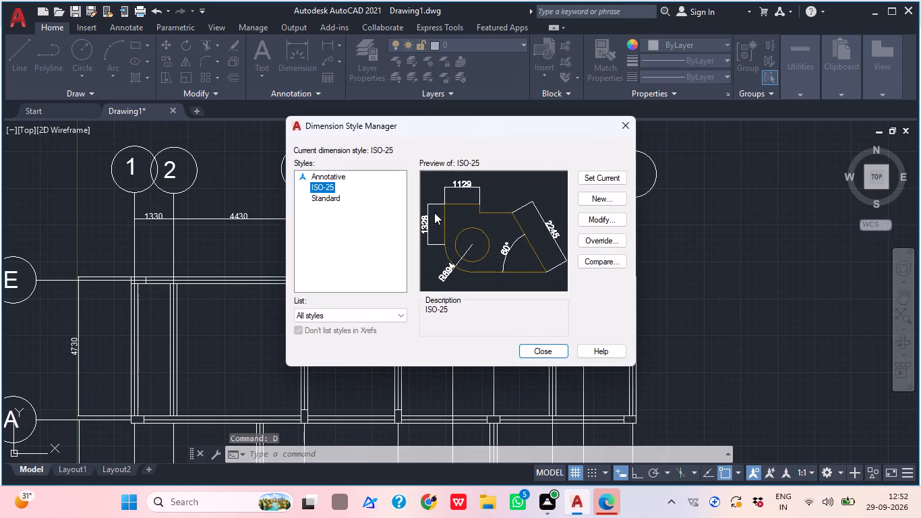
pyautogui.click(585, 222)
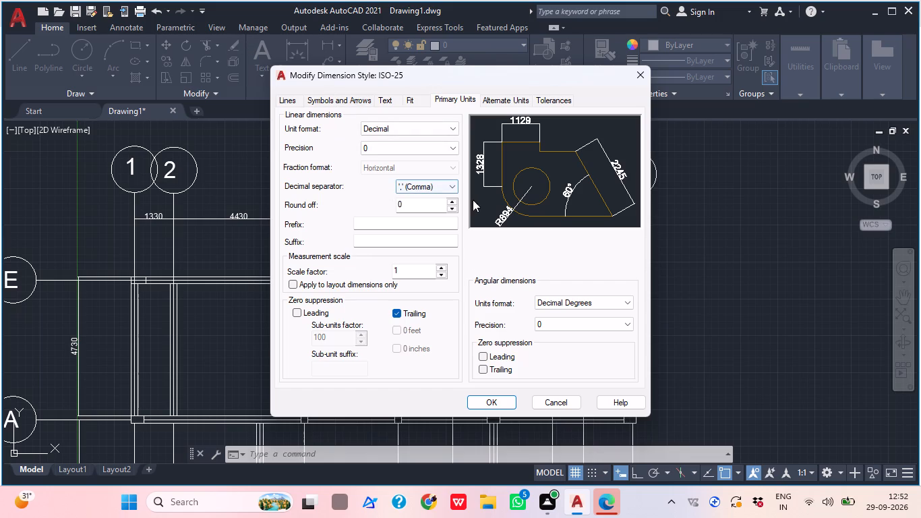
pyautogui.click(381, 98)
pyautogui.click(430, 198)
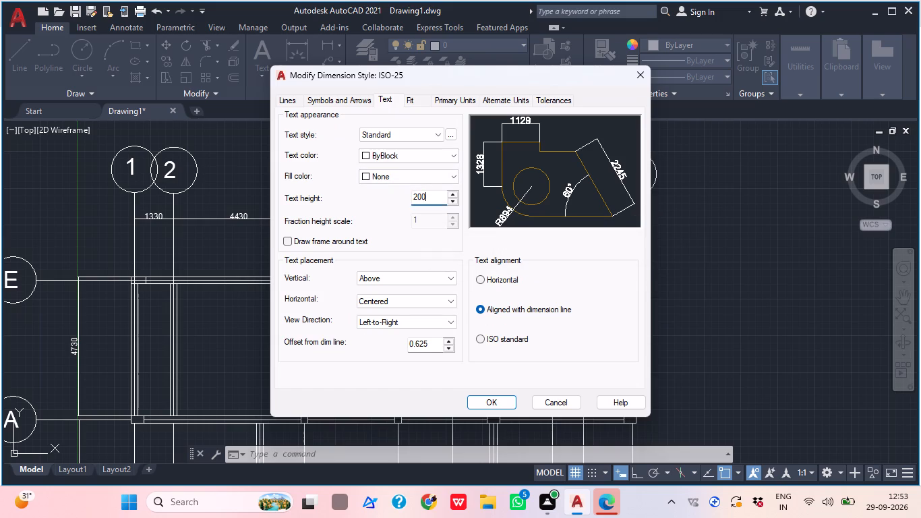
pyautogui.press('BackSpace')
pyautogui.press('BackSpace')
pyautogui.press('BackSpace')
pyautogui.write('350')
pyautogui.press('Return')
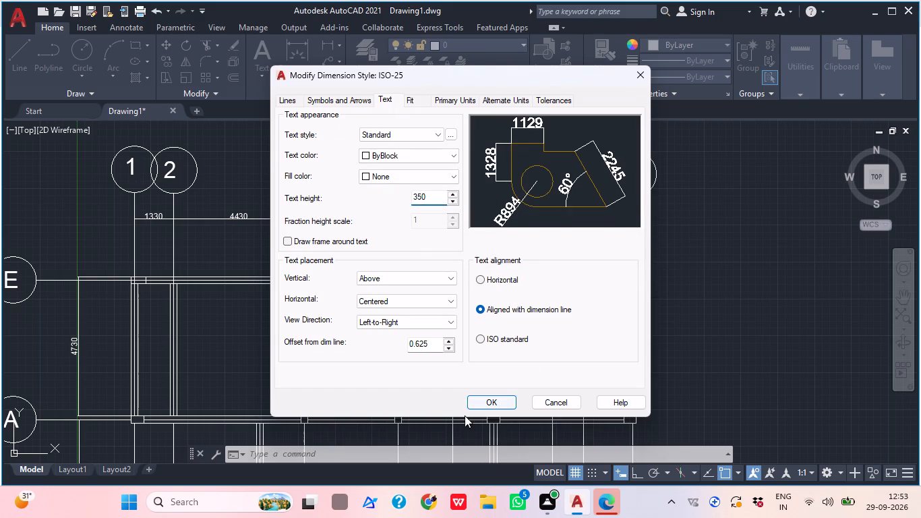
pyautogui.click(473, 406)
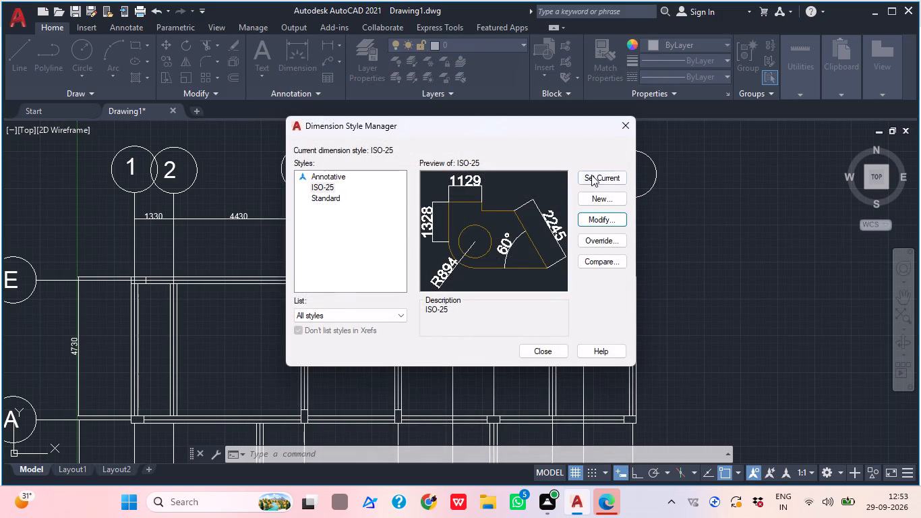
pyautogui.tripleClick(591, 176)
pyautogui.click(620, 121)
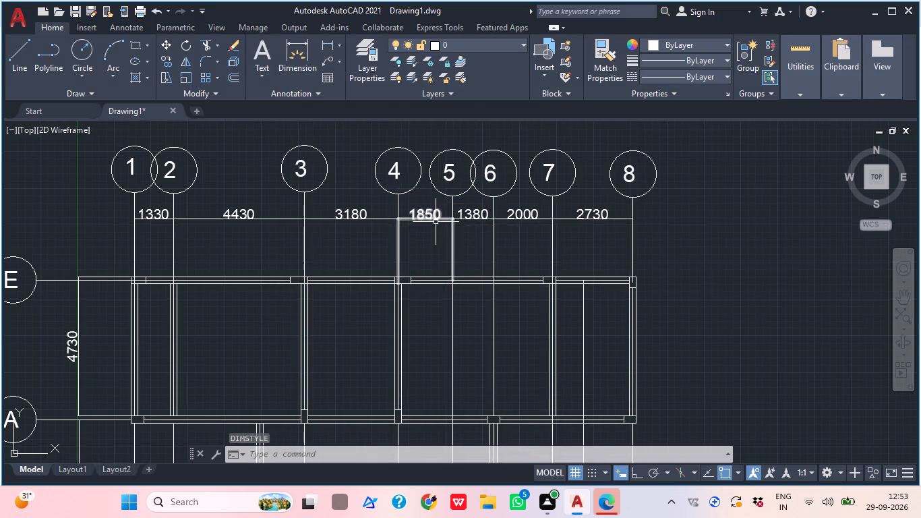
# Examine the grid line labels and the dimension text across the floor plan.
pyautogui.scroll(-1, 436, 223)
pyautogui.middleClick(490, 249)
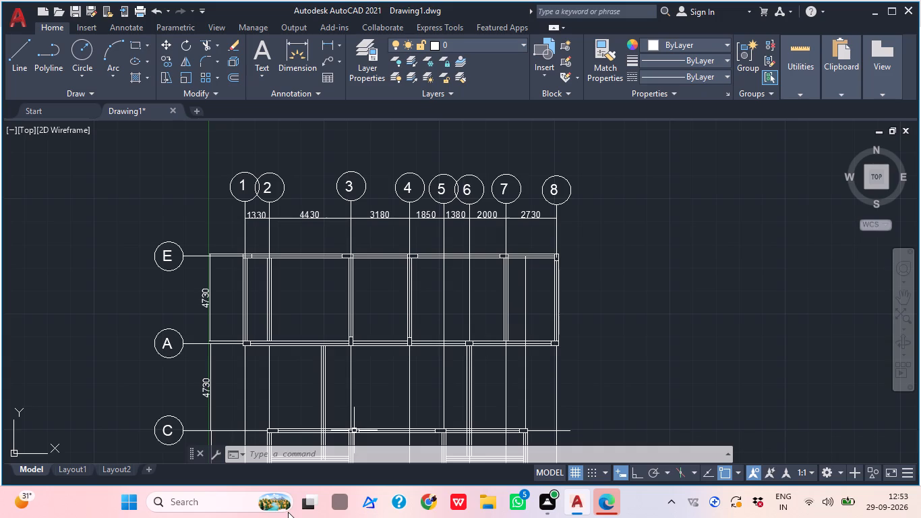
pyautogui.moveTo(217, 297); pyautogui.dragTo(236, 285, button='middle')
pyautogui.scroll(-1, 236, 285)
pyautogui.scroll(1, 238, 285)
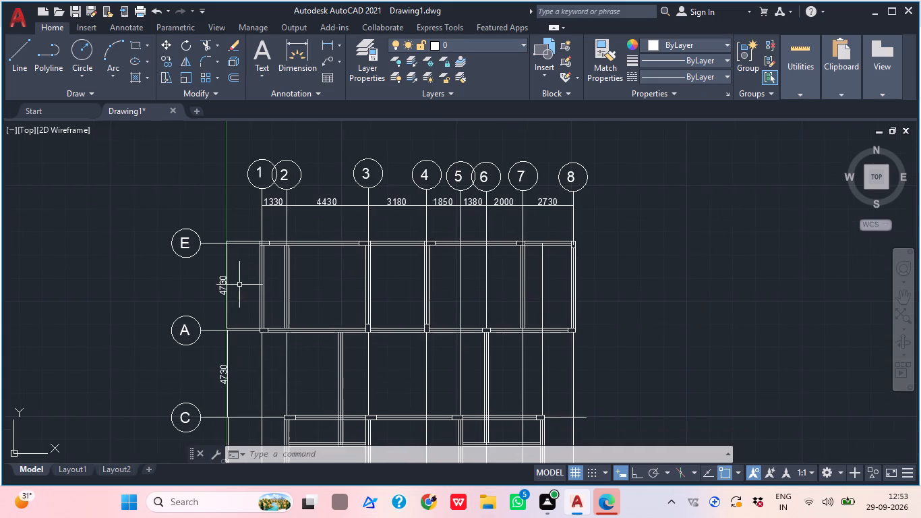
pyautogui.moveTo(262, 316); pyautogui.dragTo(263, 283, button='middle')
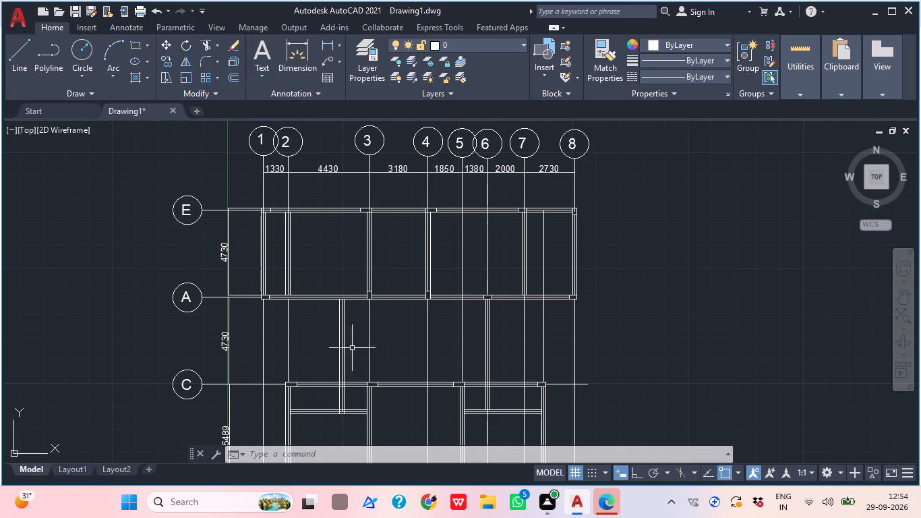
pyautogui.scroll(-1, 395, 322)
pyautogui.moveTo(400, 327); pyautogui.dragTo(421, 304, button='middle')
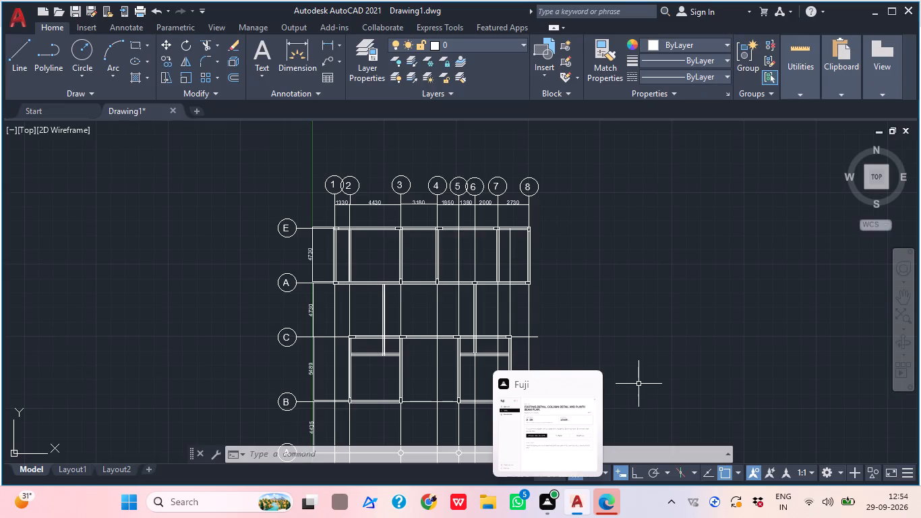
pyautogui.moveTo(527, 331); pyautogui.dragTo(478, 322, button='middle')
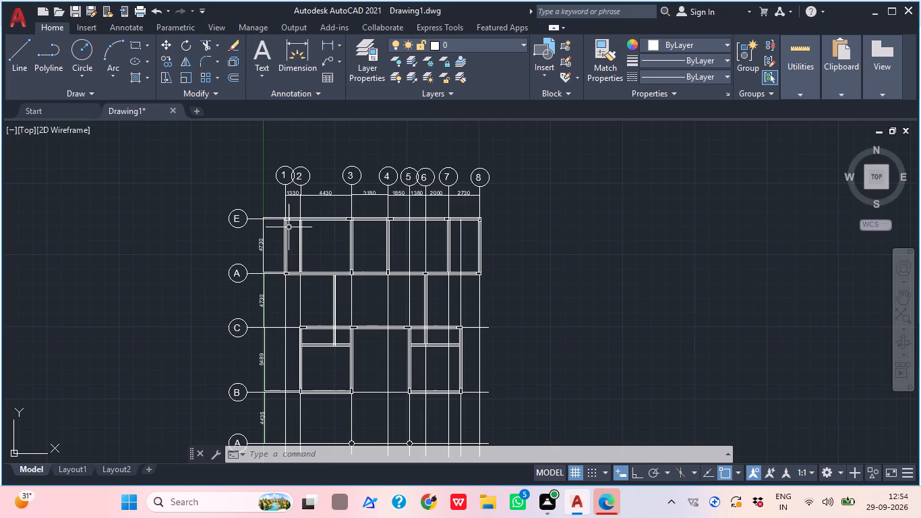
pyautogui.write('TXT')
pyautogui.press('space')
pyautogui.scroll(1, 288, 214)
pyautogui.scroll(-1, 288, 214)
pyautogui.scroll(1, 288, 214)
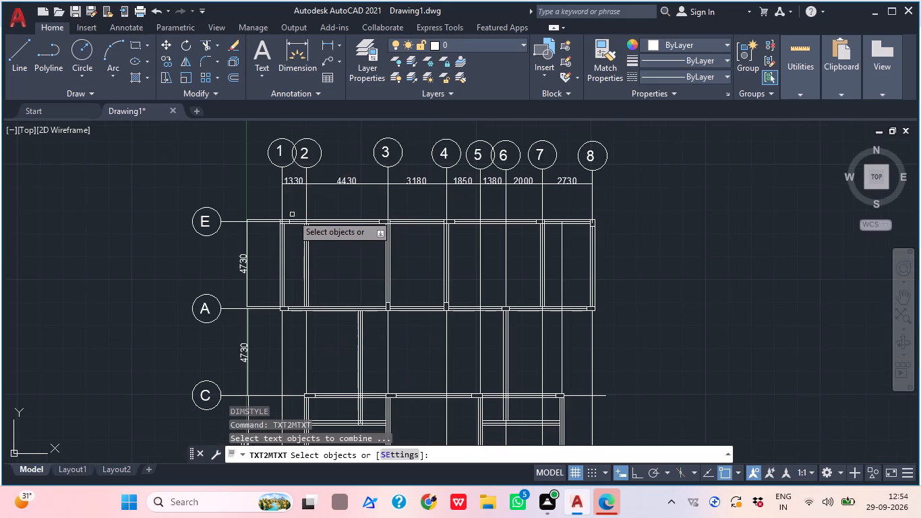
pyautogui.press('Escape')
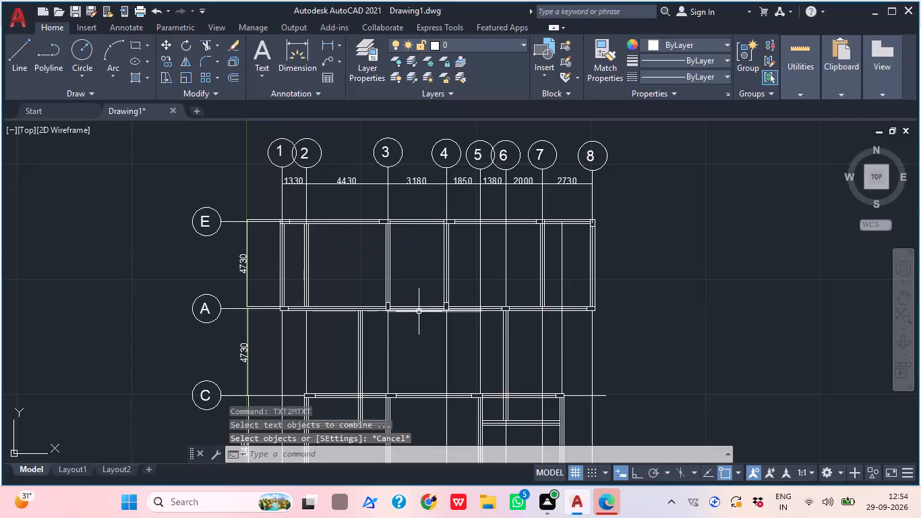
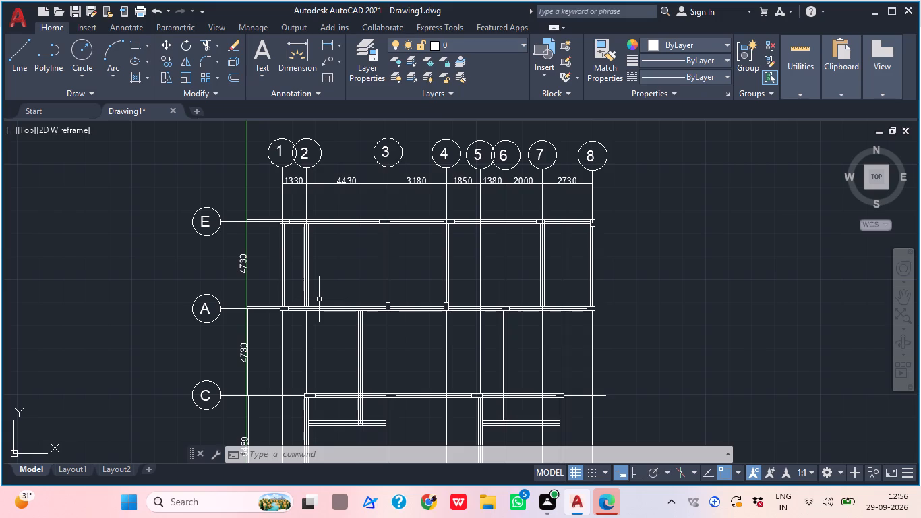
# Add horizontal single-line text B001 (230X400), about 320 high, above the top wall between grid lines 3 and 4.
pyautogui.moveTo(316, 253); pyautogui.dragTo(300, 248, button='middle')
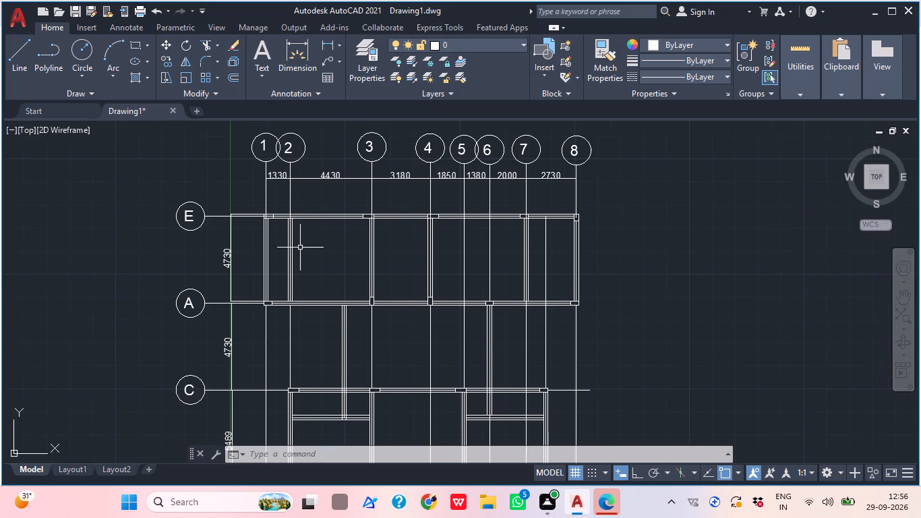
pyautogui.moveTo(308, 231); pyautogui.dragTo(297, 235, button='middle')
pyautogui.write('TEX')
pyautogui.press('t')
pyautogui.press('space')
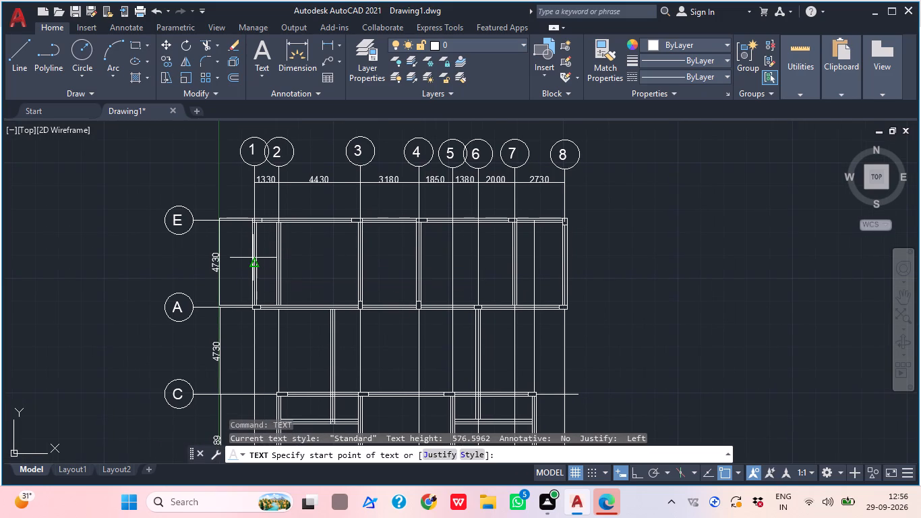
pyautogui.scroll(1, 390, 246)
pyautogui.scroll(1, 376, 175)
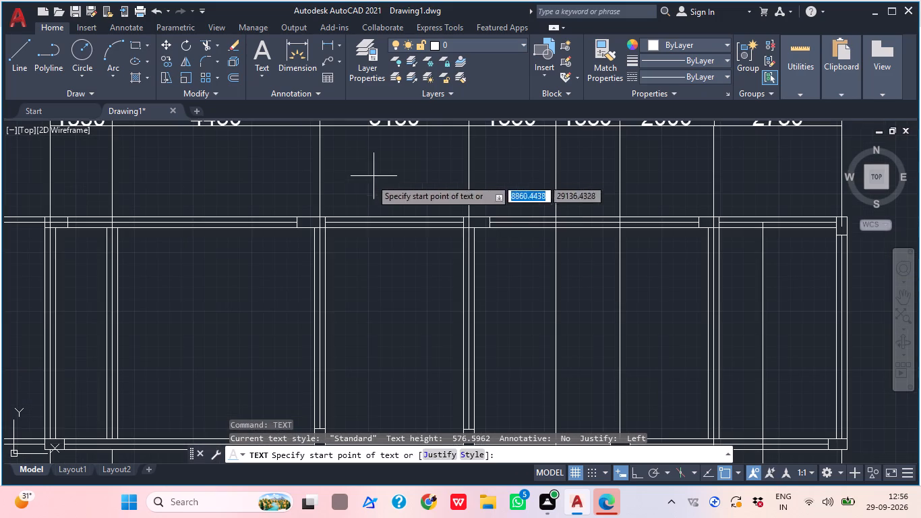
pyautogui.scroll(4, 332, 188)
pyautogui.click(293, 260)
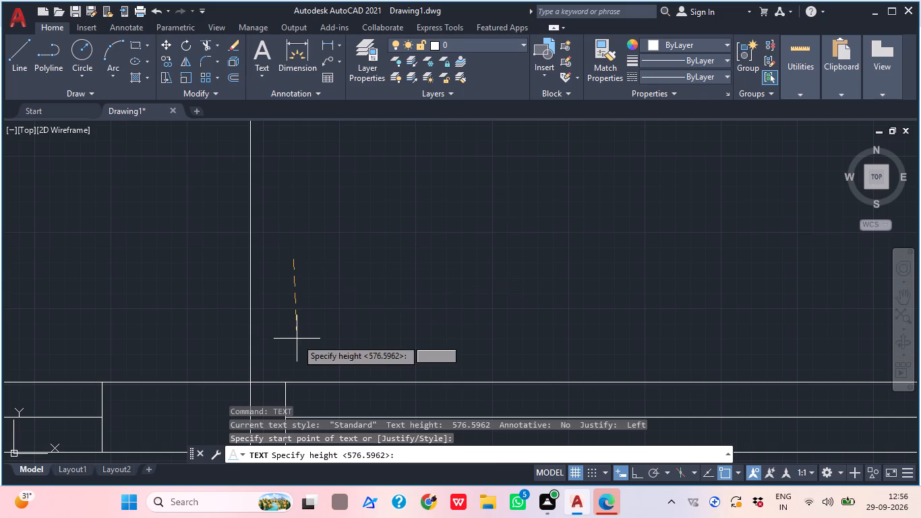
pyautogui.click(636, 478)
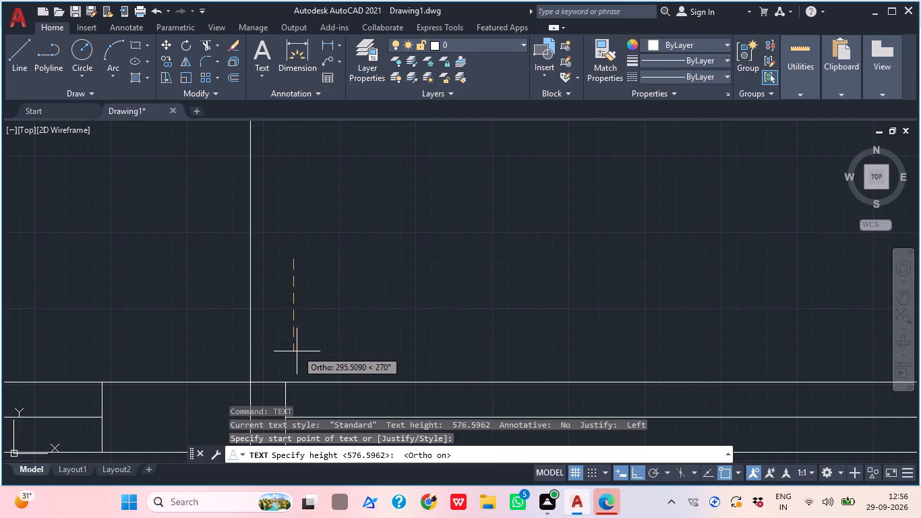
pyautogui.click(297, 357)
pyautogui.click(376, 274)
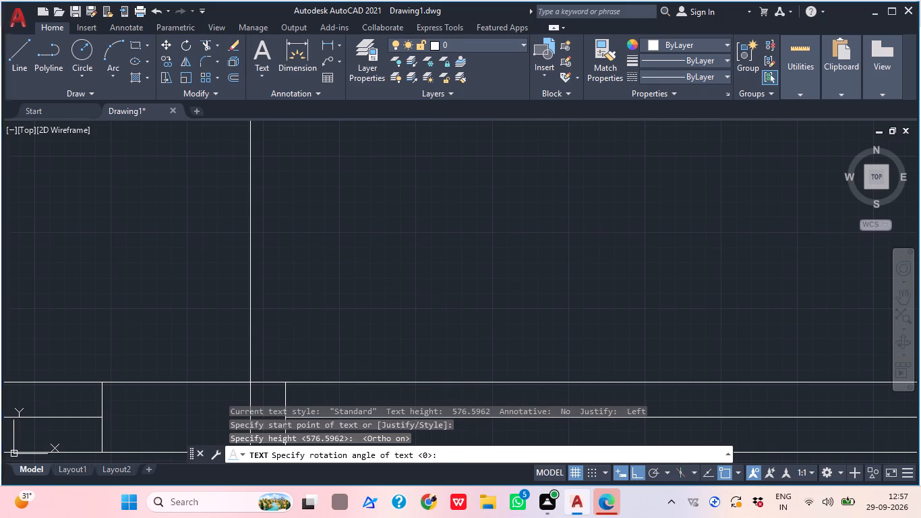
pyautogui.moveTo(434, 281); pyautogui.dragTo(384, 279, button='middle')
pyautogui.scroll(-1, 384, 279)
pyautogui.middleClick(384, 279)
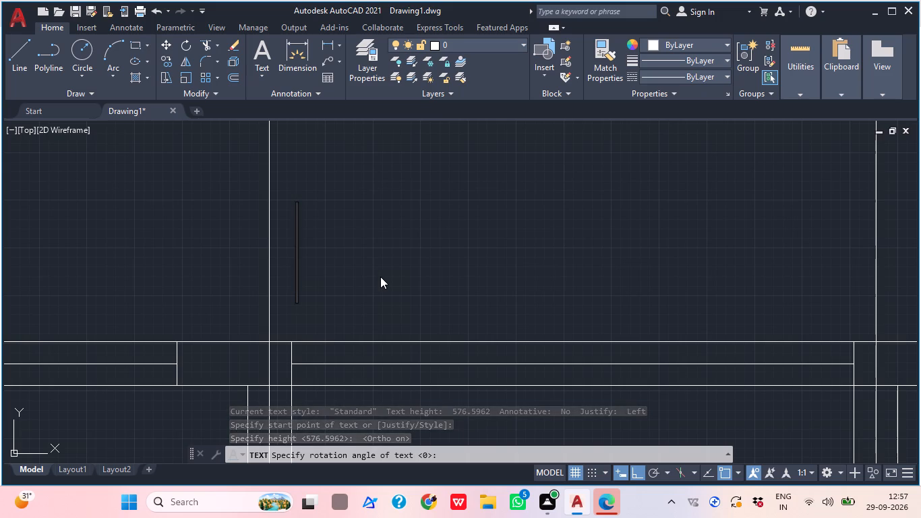
pyautogui.write('B00')
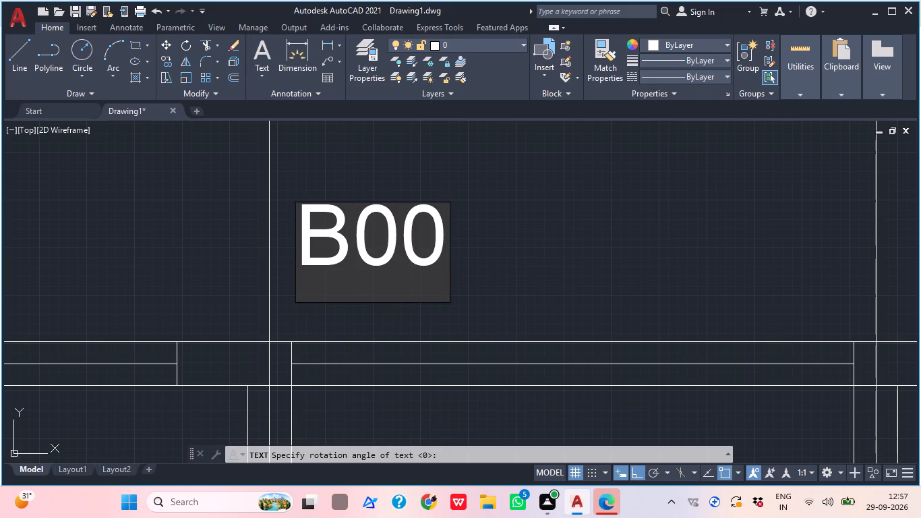
pyautogui.press('1')
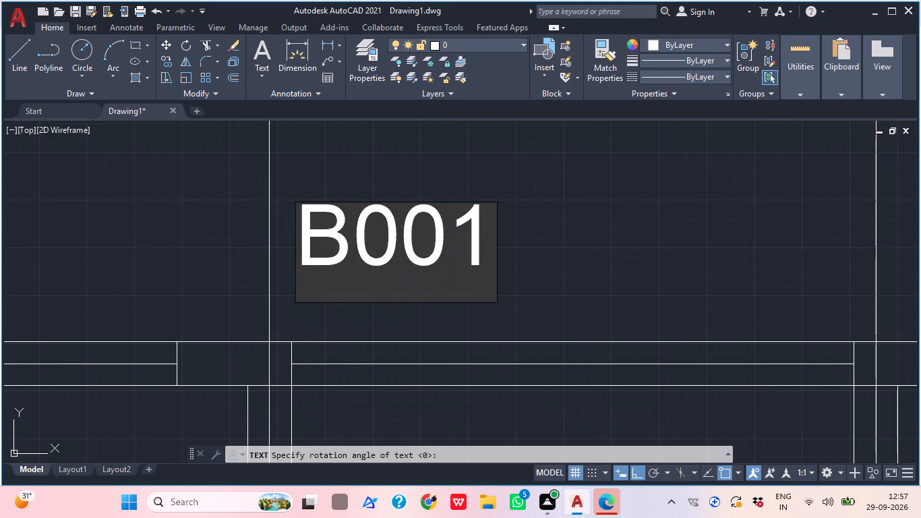
pyautogui.press('space')
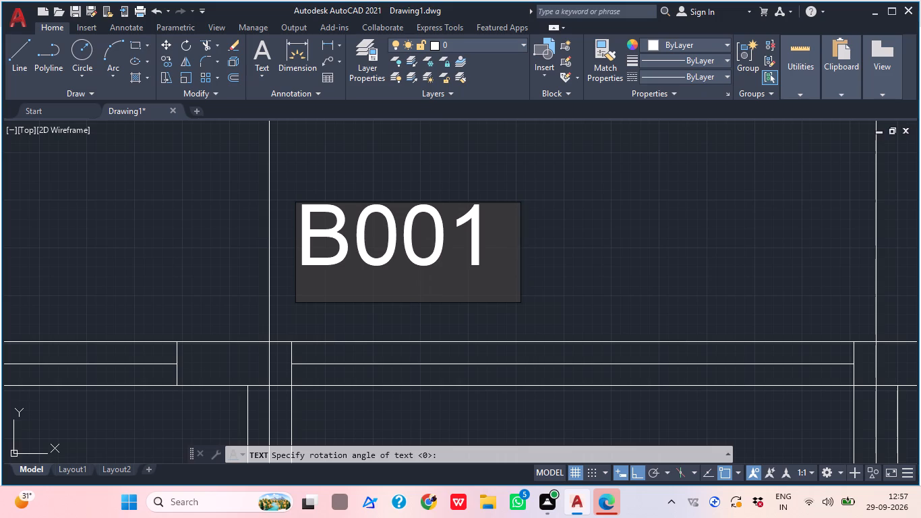
pyautogui.press('9')
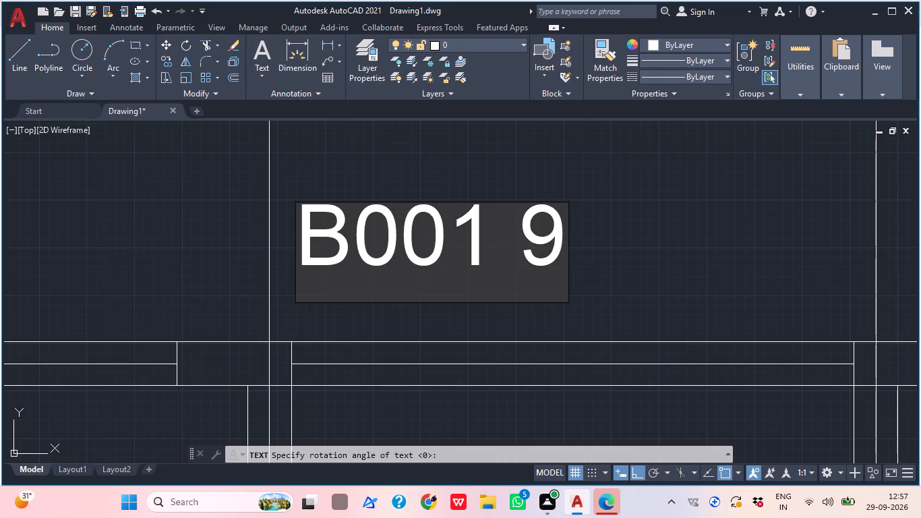
pyautogui.press('BackSpace')
pyautogui.hotkey('shift', '(')
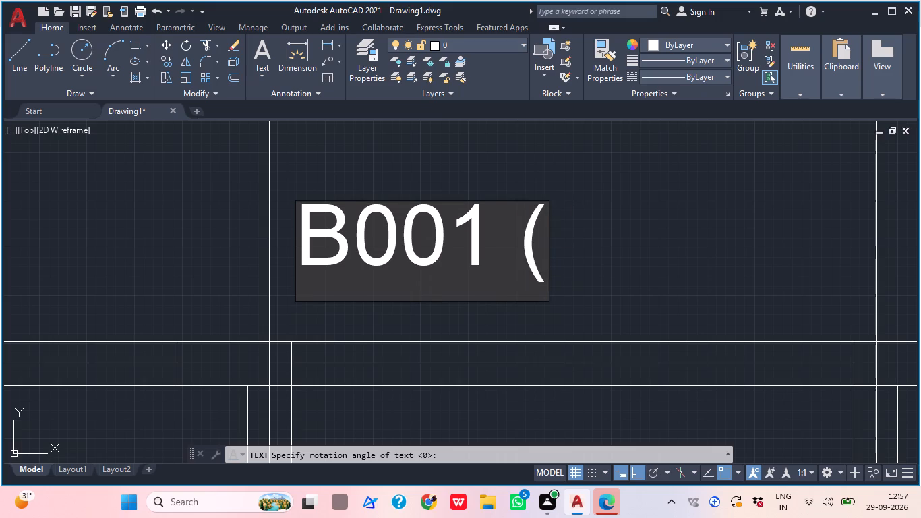
pyautogui.write('320')
pyautogui.press('BackSpace')
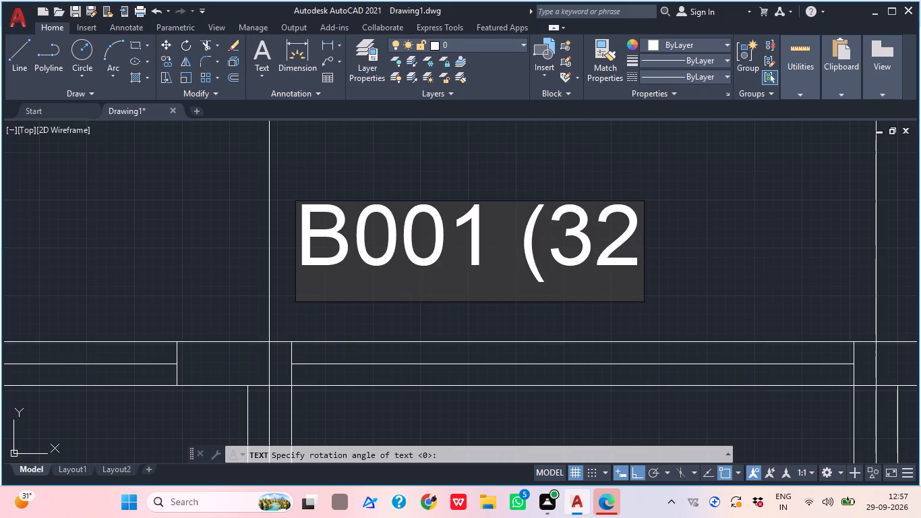
pyautogui.press('BackSpace')
pyautogui.press('BackSpace')
pyautogui.write('230X')
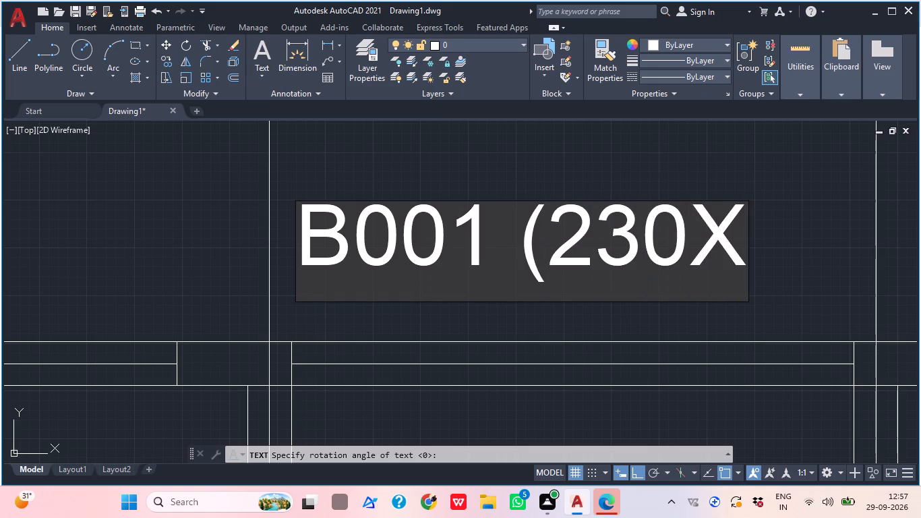
pyautogui.write('400')
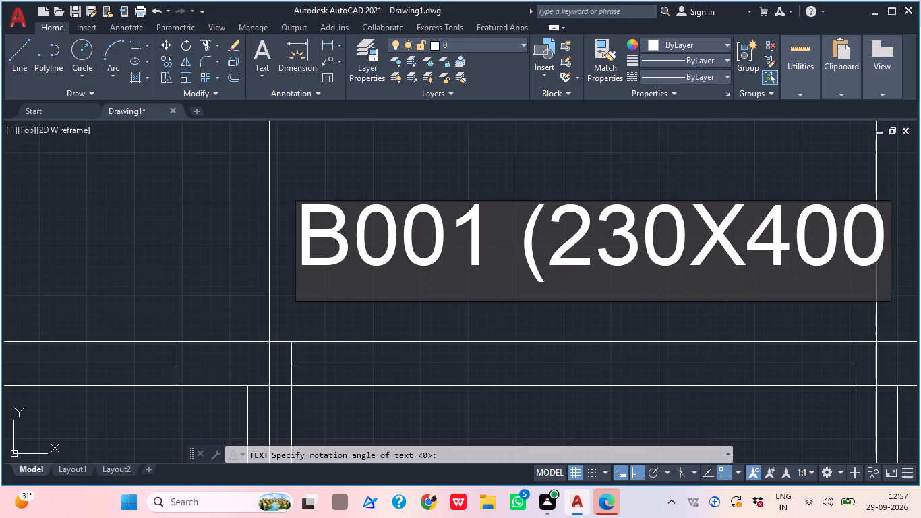
pyautogui.press('0')
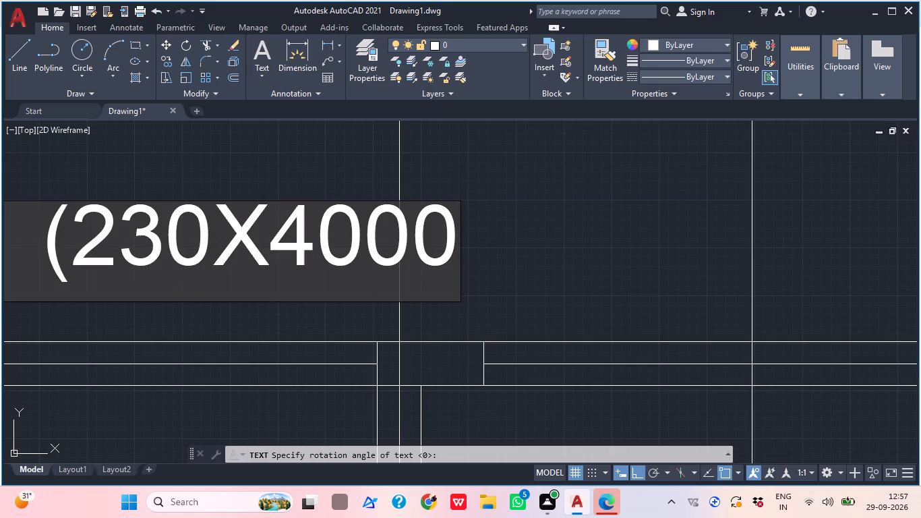
pyautogui.press('BackSpace')
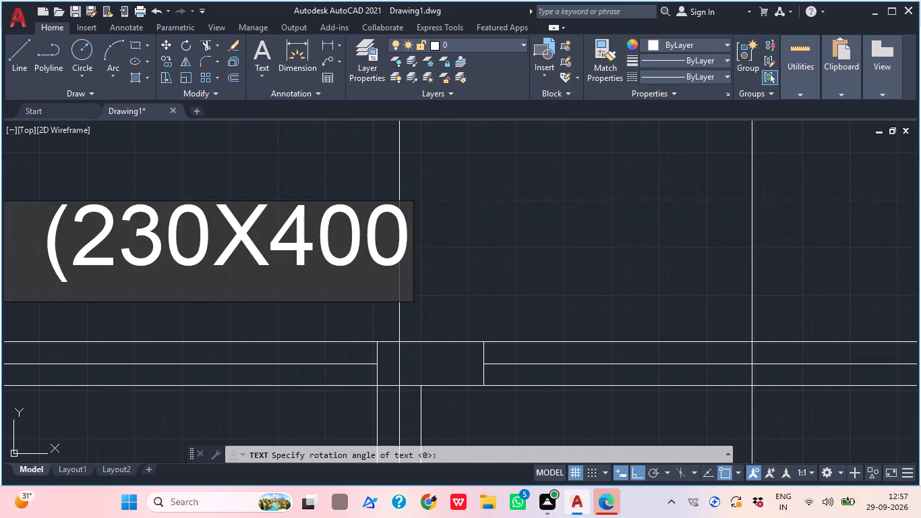
pyautogui.hotkey('ctrl', '0')
pyautogui.hotkey('shift', ')')
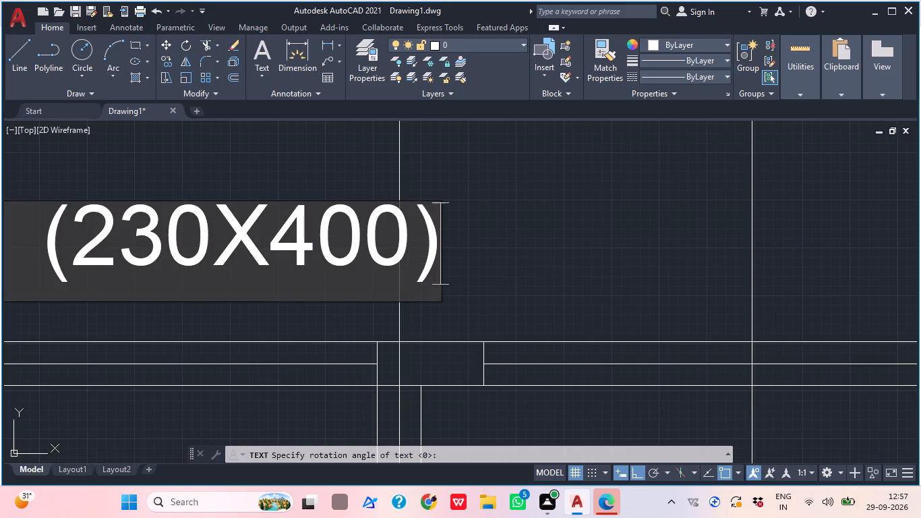
pyautogui.click(504, 204)
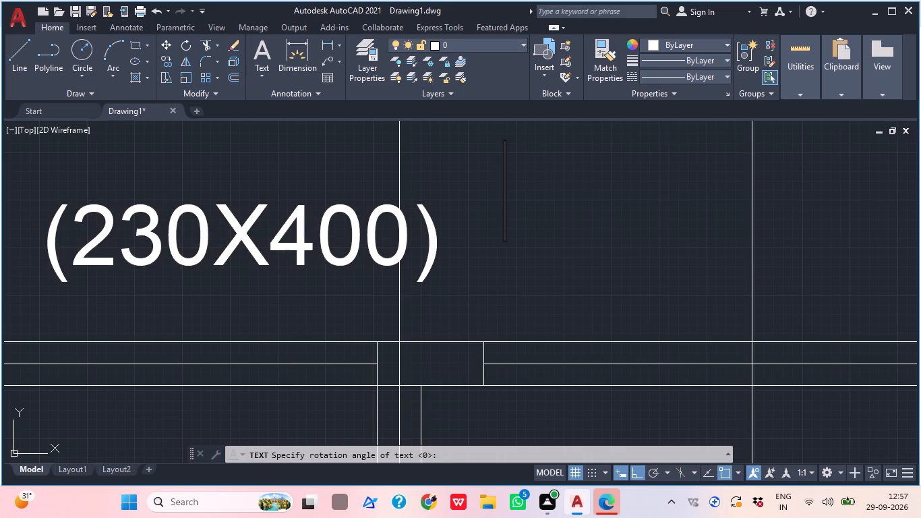
pyautogui.press('Escape')
# Scale the B001 (230X400) text down about its insertion point to a height of about 273.
pyautogui.scroll(-1, 476, 220)
pyautogui.scroll(-2, 274, 224)
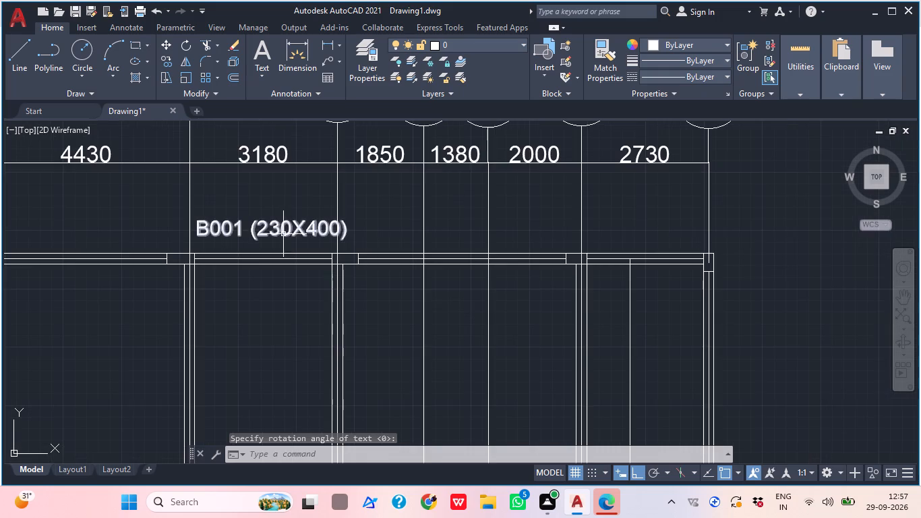
pyautogui.click(281, 232)
pyautogui.press('s')
pyautogui.write('C')
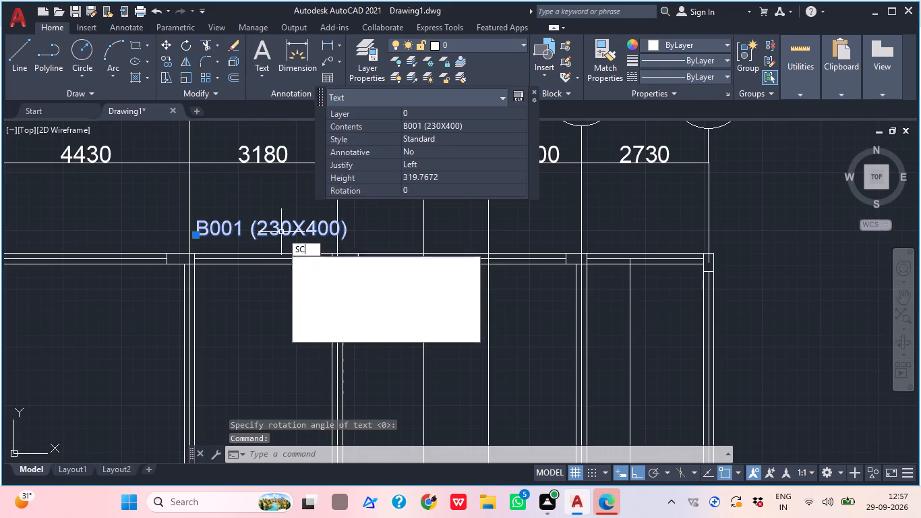
pyautogui.press('space')
pyautogui.click(276, 235)
pyautogui.scroll(1, 251, 237)
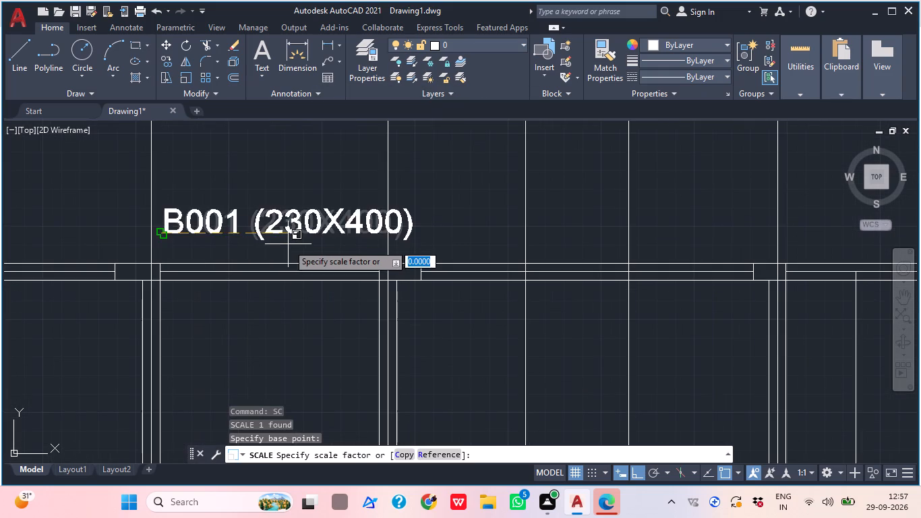
pyautogui.click(270, 245)
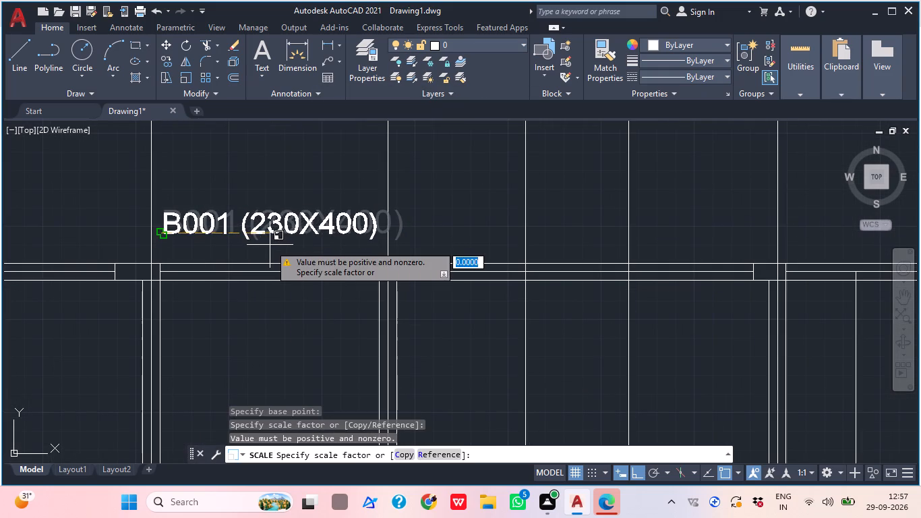
pyautogui.scroll(2, 258, 255)
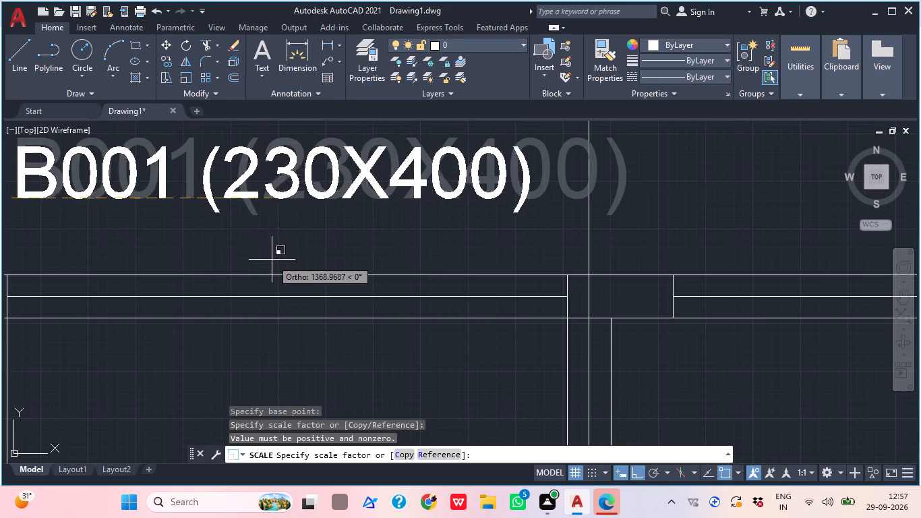
pyautogui.click(275, 260)
pyautogui.scroll(-1, 290, 258)
pyautogui.moveTo(290, 258); pyautogui.dragTo(287, 298, button='middle')
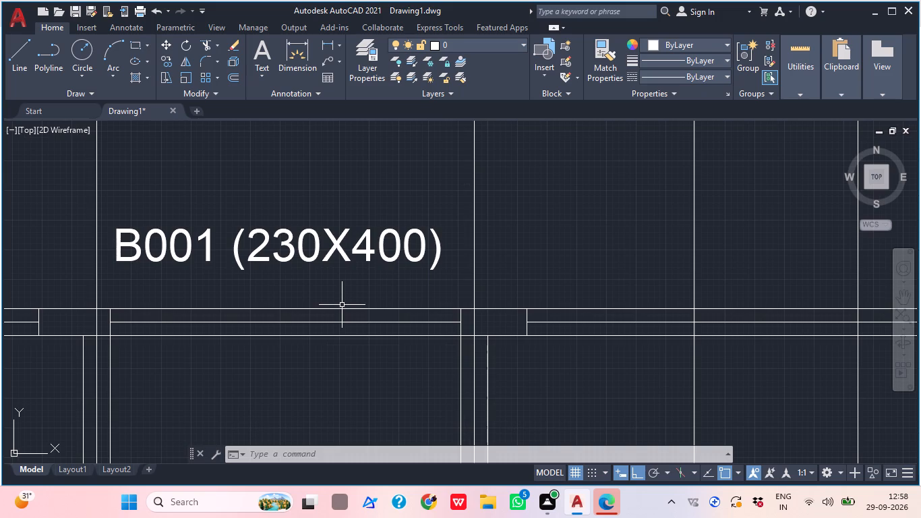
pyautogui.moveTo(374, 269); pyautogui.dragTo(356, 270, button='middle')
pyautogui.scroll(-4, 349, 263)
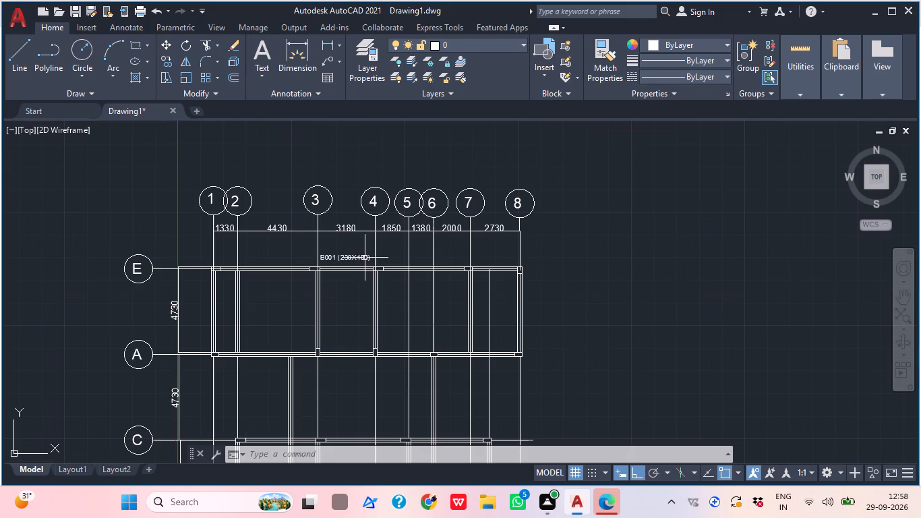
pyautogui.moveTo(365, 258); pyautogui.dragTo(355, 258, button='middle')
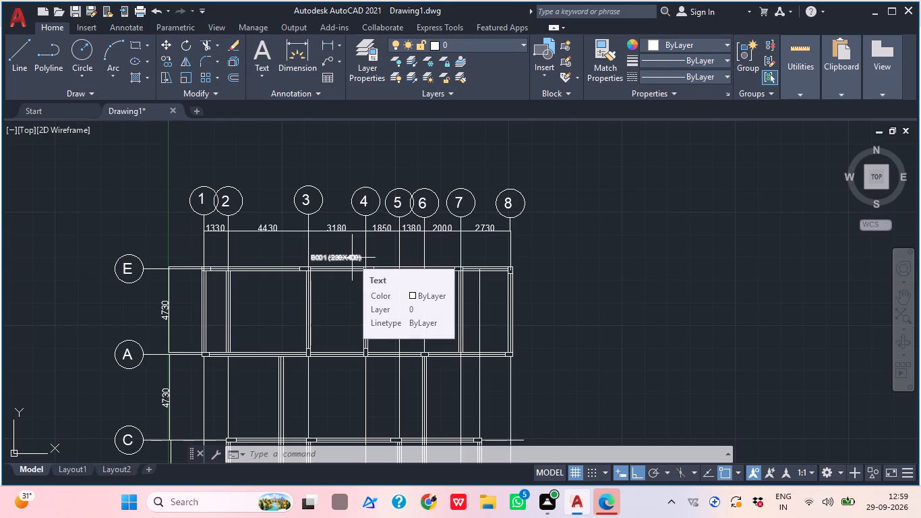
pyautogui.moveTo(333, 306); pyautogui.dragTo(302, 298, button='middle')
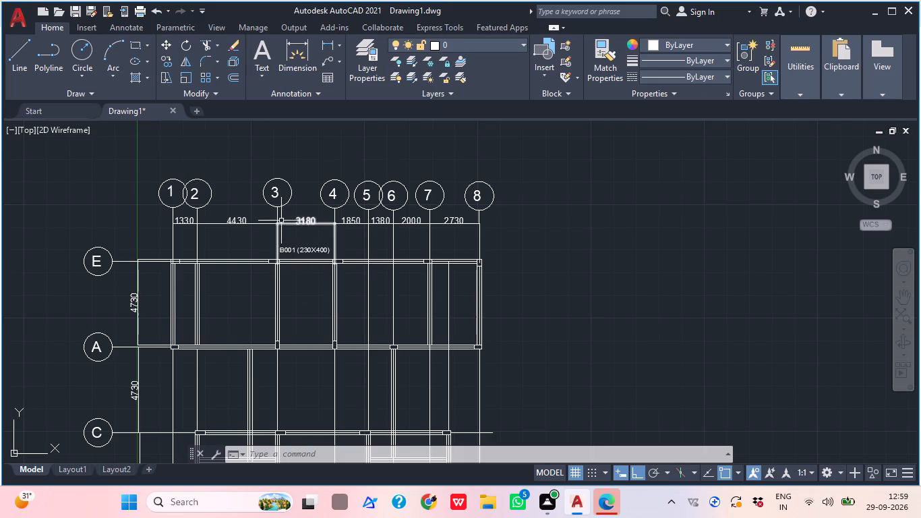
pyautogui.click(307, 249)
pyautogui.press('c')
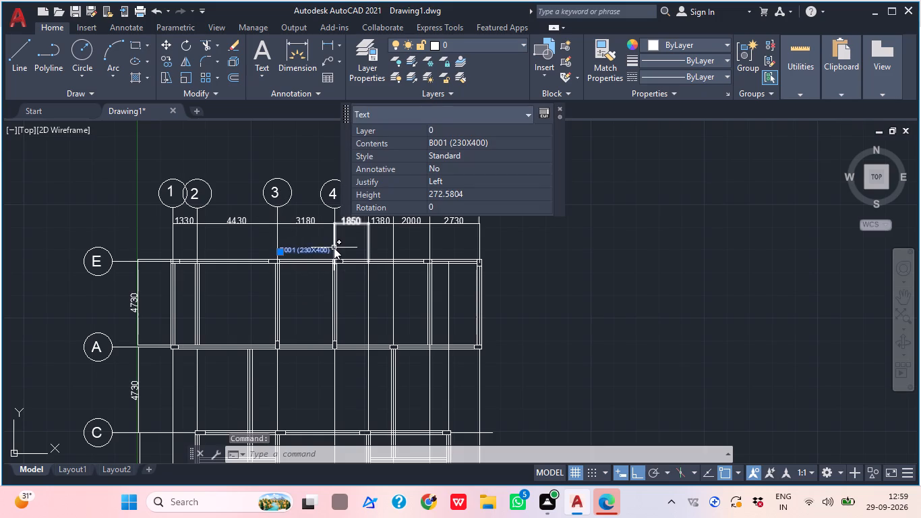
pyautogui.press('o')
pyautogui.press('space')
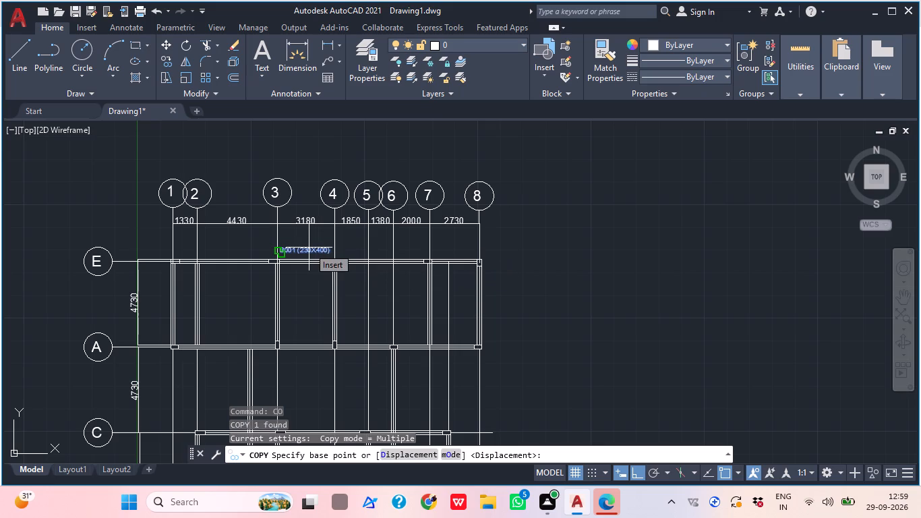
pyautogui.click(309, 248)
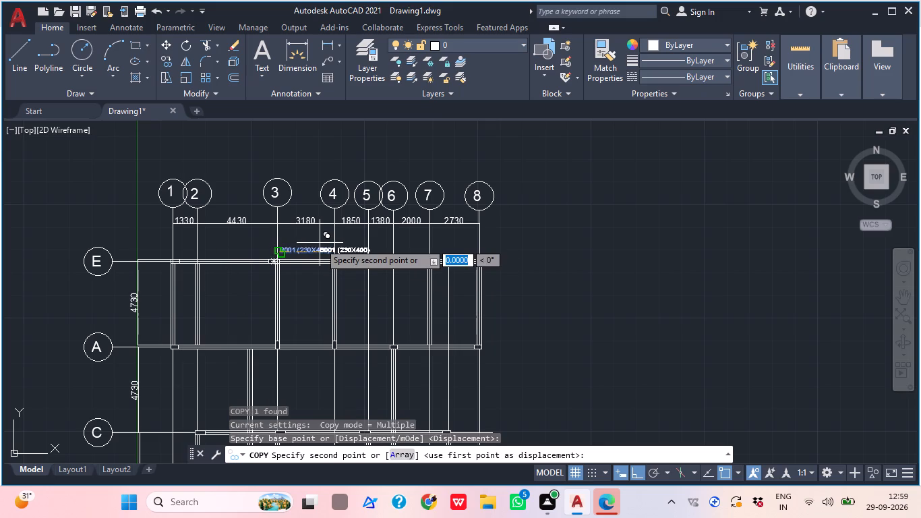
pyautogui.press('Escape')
# Draw a horizontal line 1100 long between the walls on grid lines 1 and 2, about midway between grid lines E and A.
pyautogui.scroll(3, 198, 314)
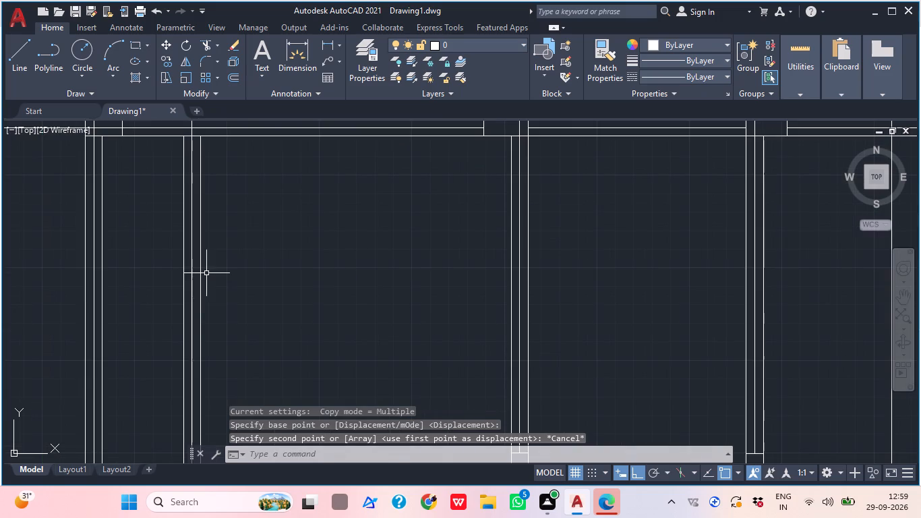
pyautogui.write('L')
pyautogui.press('space')
pyautogui.scroll(-2, 212, 274)
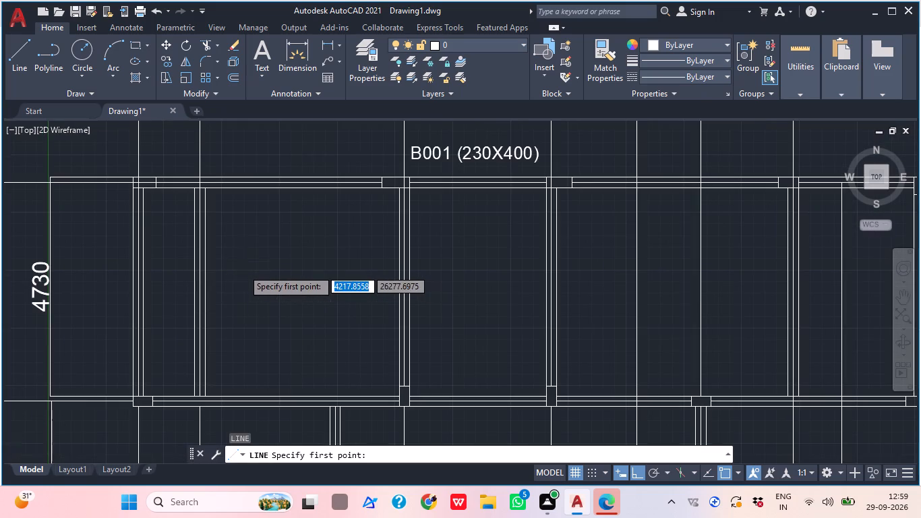
pyautogui.moveTo(245, 269); pyautogui.dragTo(151, 329, button='middle')
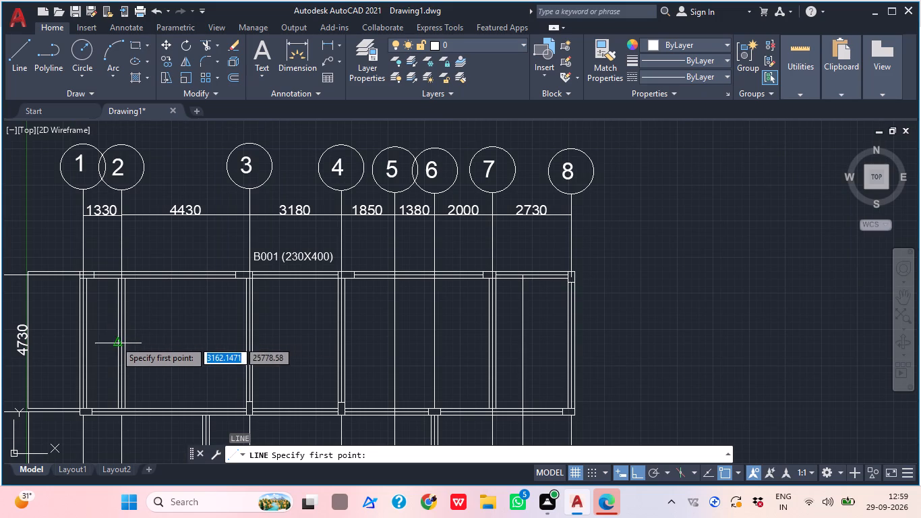
pyautogui.scroll(5, 96, 341)
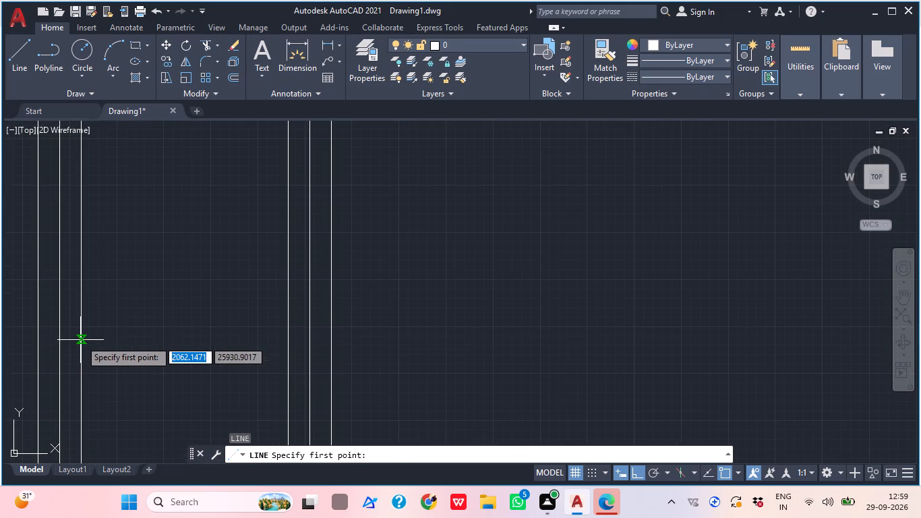
pyautogui.click(80, 340)
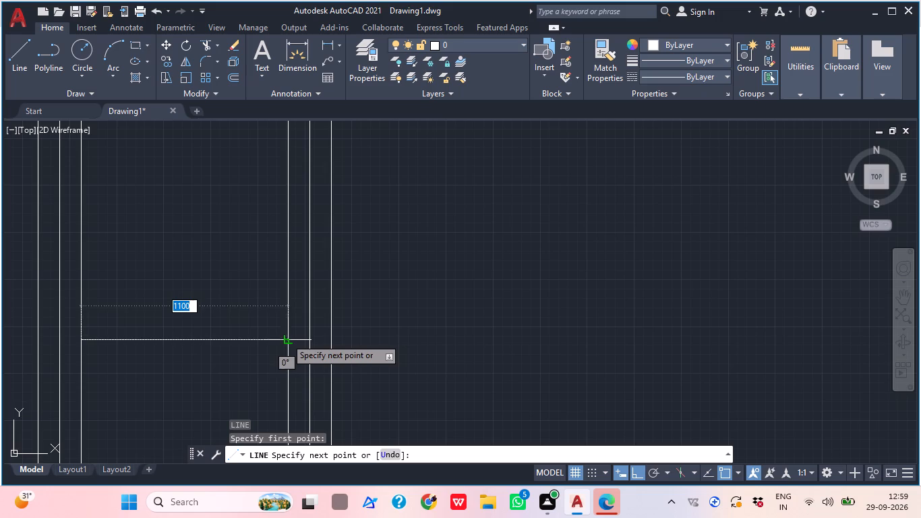
pyautogui.click(286, 338)
pyautogui.press('Escape')
# Offset the new horizontal line by 115 to both sides to form a beam between grid lines 1 and 2.
pyautogui.write('114')
pyautogui.press('BackSpace')
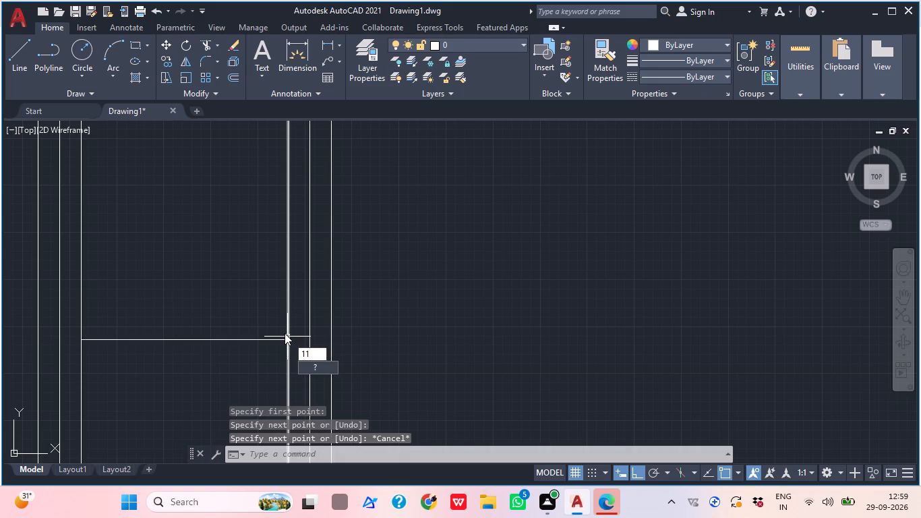
pyautogui.press('Escape')
pyautogui.press('0')
pyautogui.press('BackSpace')
pyautogui.press('o')
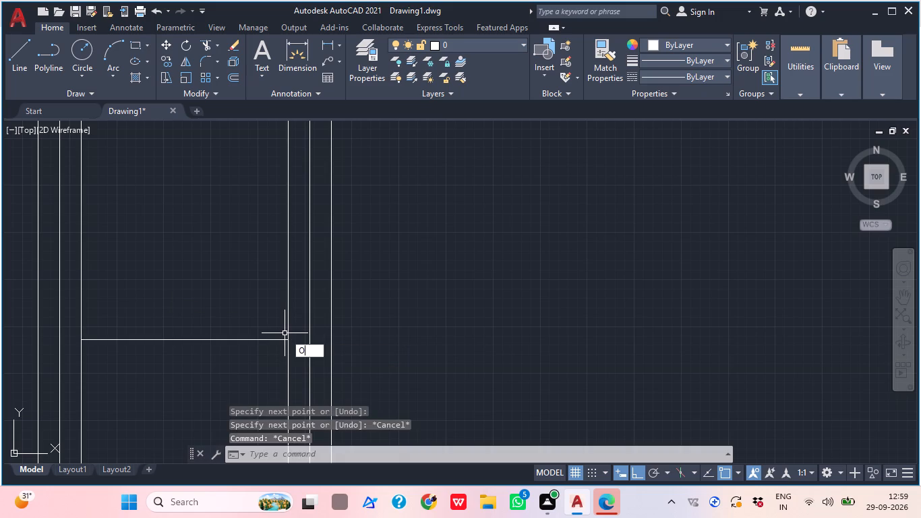
pyautogui.press('Return')
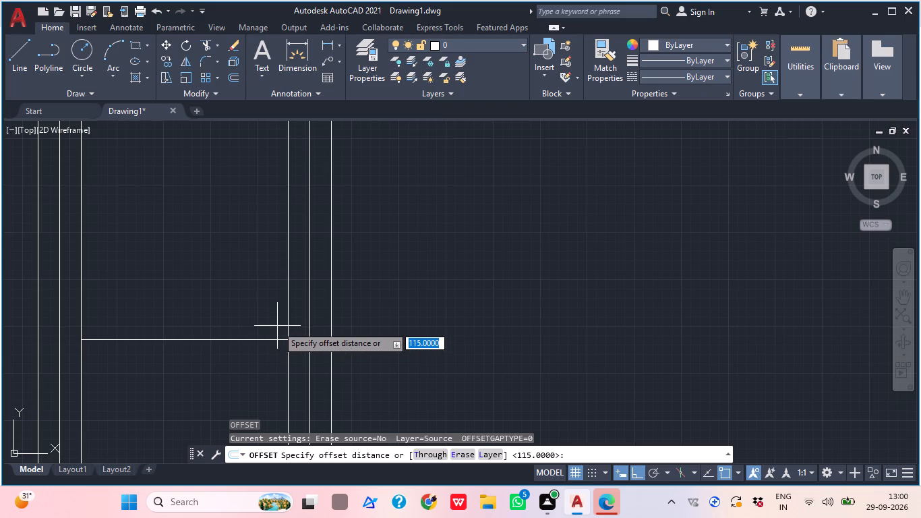
pyautogui.press('Return')
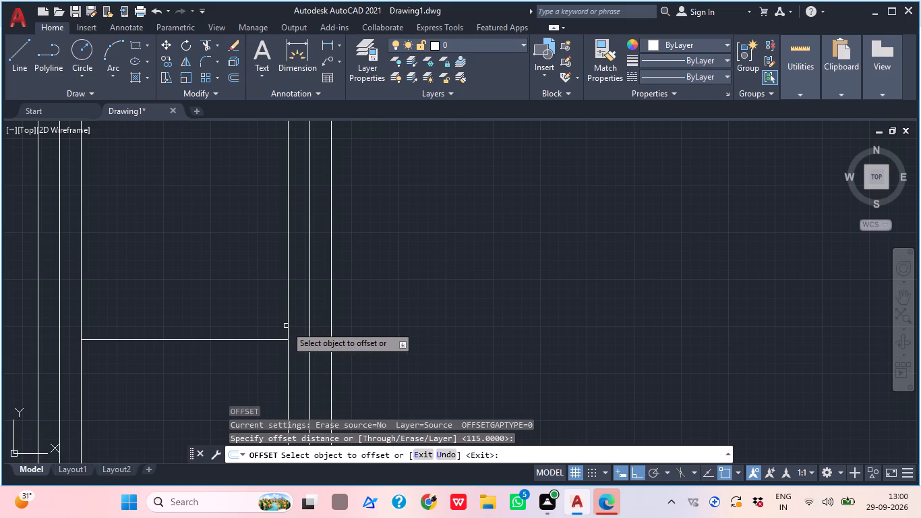
pyautogui.click(194, 338)
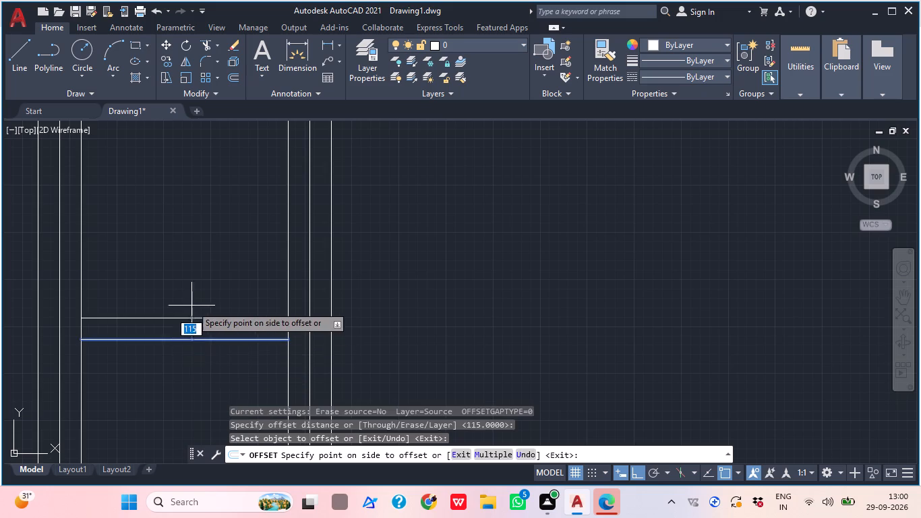
pyautogui.click(190, 300)
pyautogui.click(182, 339)
pyautogui.click(180, 369)
pyautogui.scroll(-1, 190, 355)
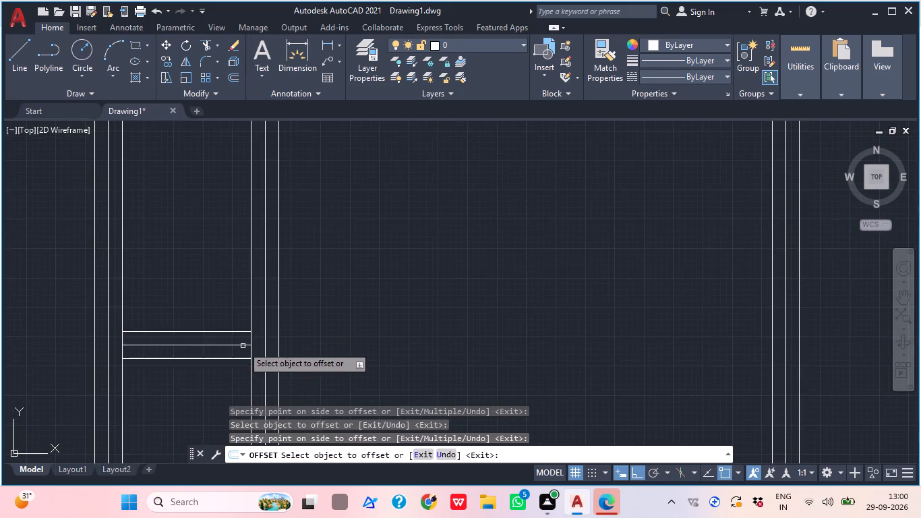
pyautogui.moveTo(250, 343); pyautogui.dragTo(36, 298, button='middle')
pyautogui.scroll(-4, 50, 296)
pyautogui.moveTo(144, 337); pyautogui.dragTo(161, 342, button='middle')
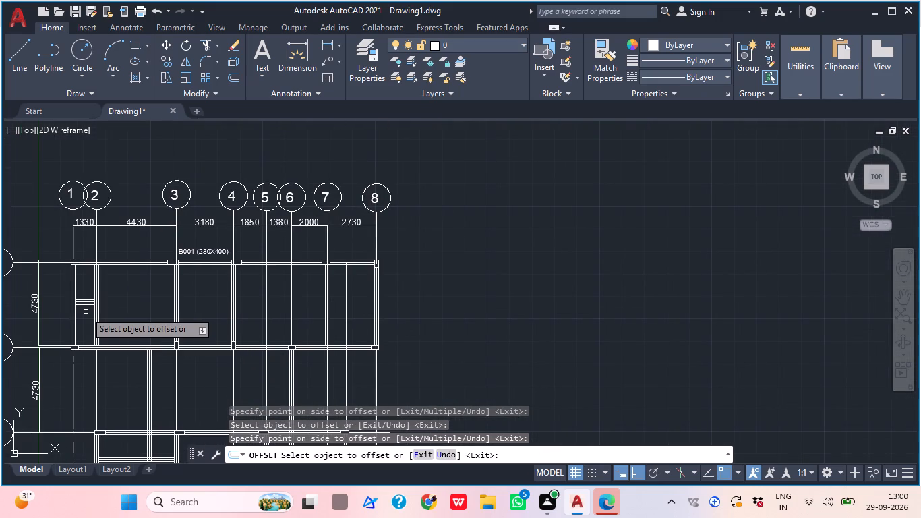
pyautogui.press('Escape')
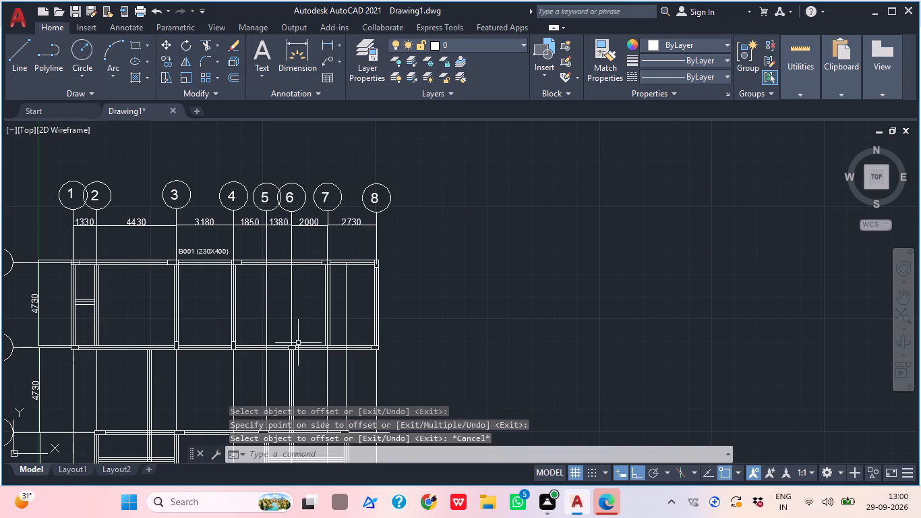
# Extend the beam's centre line across the wall on grid line 2 as far as the wall on grid line 3.
pyautogui.write('EX')
pyautogui.press('space')
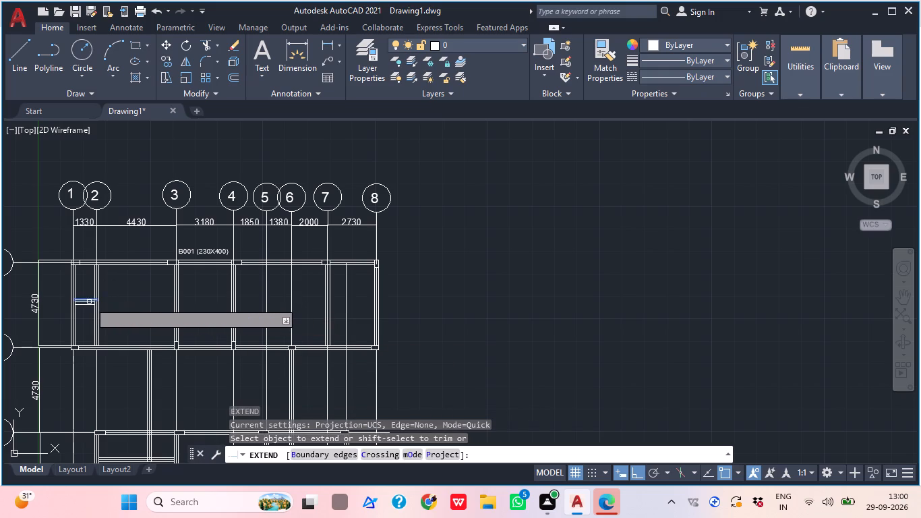
pyautogui.scroll(2, 89, 301)
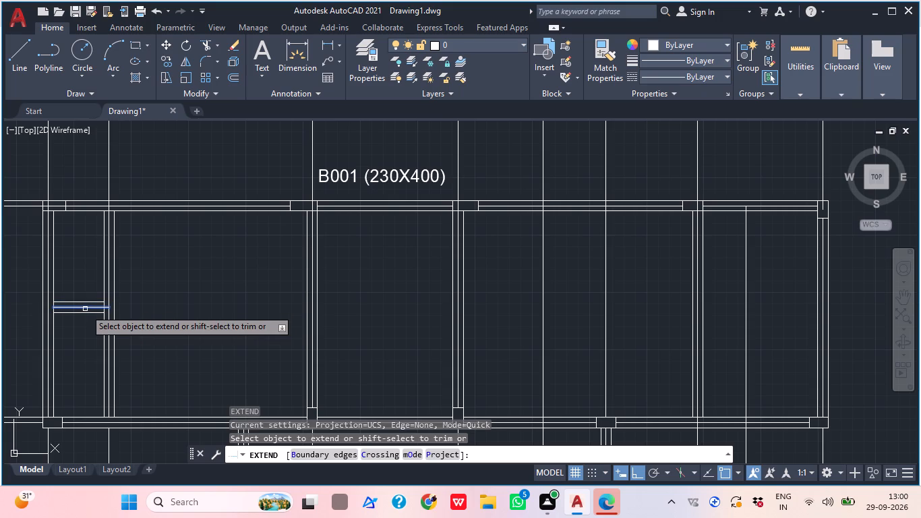
pyautogui.click(85, 309)
pyautogui.scroll(5, 103, 309)
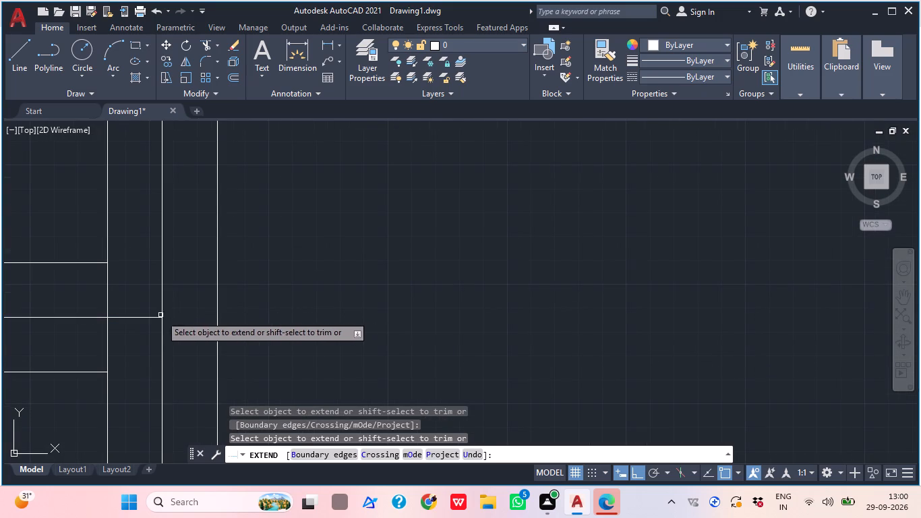
pyautogui.click(131, 321)
pyautogui.click(133, 301)
pyautogui.click(181, 331)
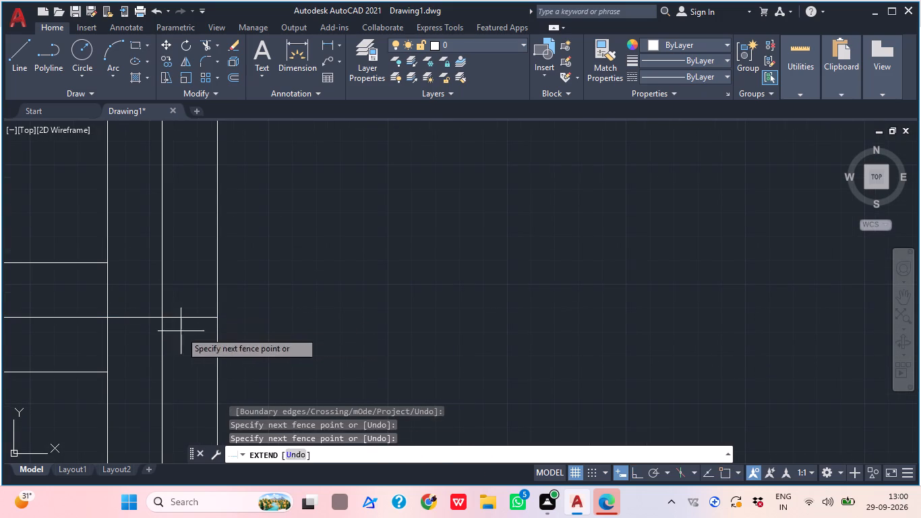
pyautogui.scroll(-6, 181, 301)
pyautogui.click(225, 281)
pyautogui.click(326, 332)
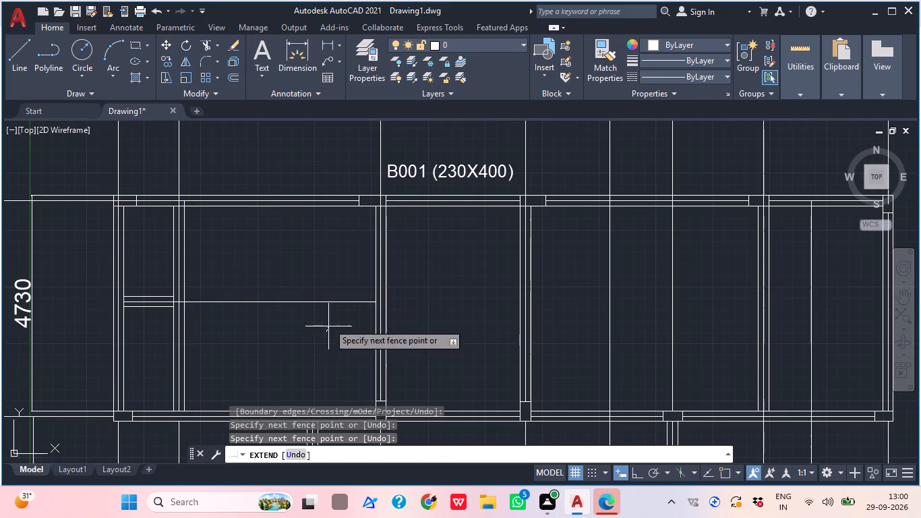
# Extend the same centre line past the walls on grid lines 3 and 4 as far as grid line 5.
pyautogui.scroll(-4, 355, 237)
pyautogui.scroll(2, 366, 249)
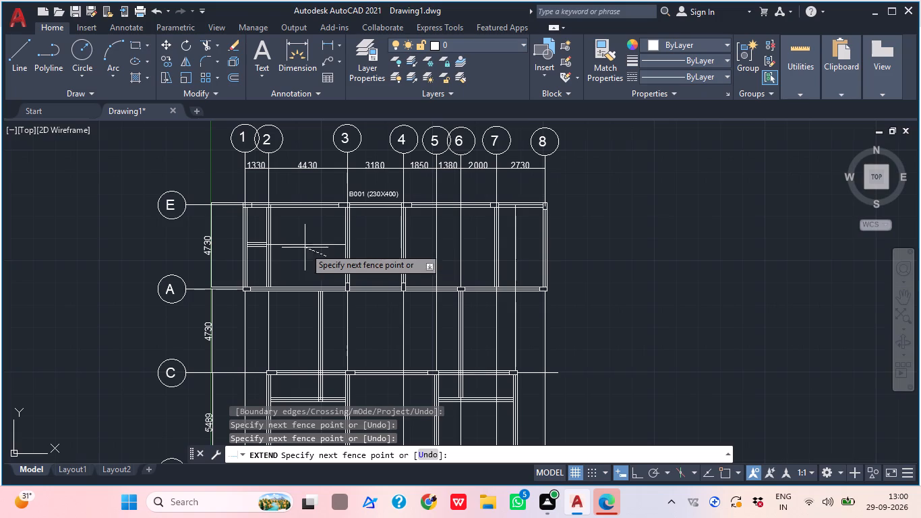
pyautogui.click(326, 235)
pyautogui.click(330, 258)
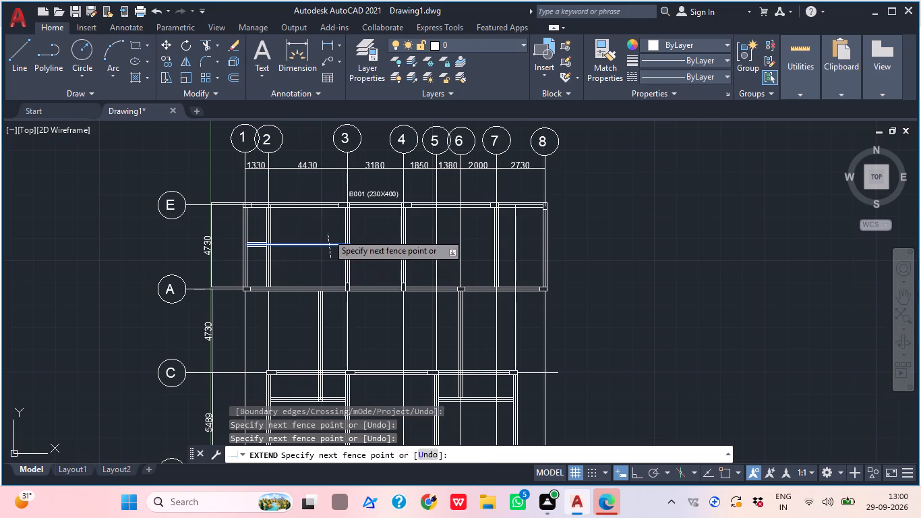
pyautogui.click(328, 233)
pyautogui.click(323, 258)
pyautogui.click(333, 227)
pyautogui.click(394, 250)
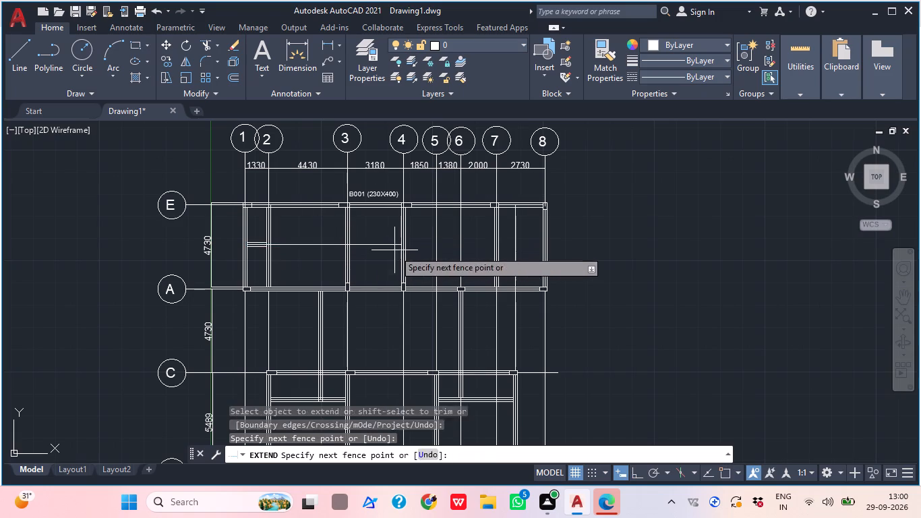
pyautogui.click(403, 229)
pyautogui.click(372, 258)
pyautogui.click(394, 220)
# Extend the same centre line past grid lines 5 and 6 as far as the wall on grid line 7.
pyautogui.scroll(2, 399, 243)
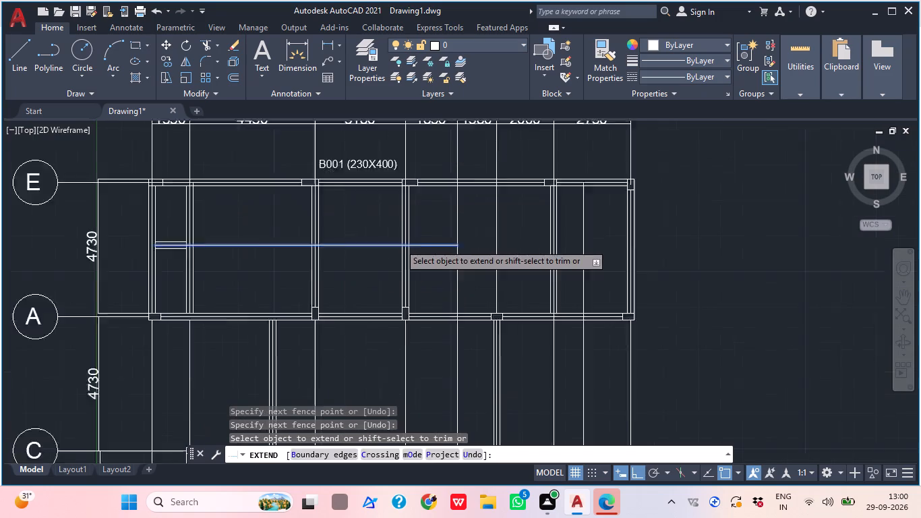
pyautogui.scroll(1, 399, 243)
pyautogui.click(354, 265)
pyautogui.click(364, 213)
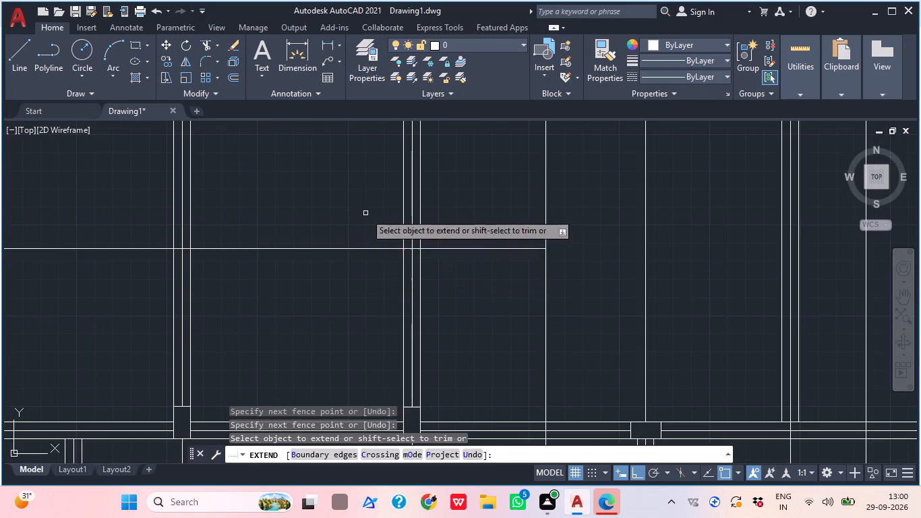
pyautogui.scroll(-2, 376, 232)
pyautogui.moveTo(402, 249); pyautogui.dragTo(406, 243)
pyautogui.click(413, 199)
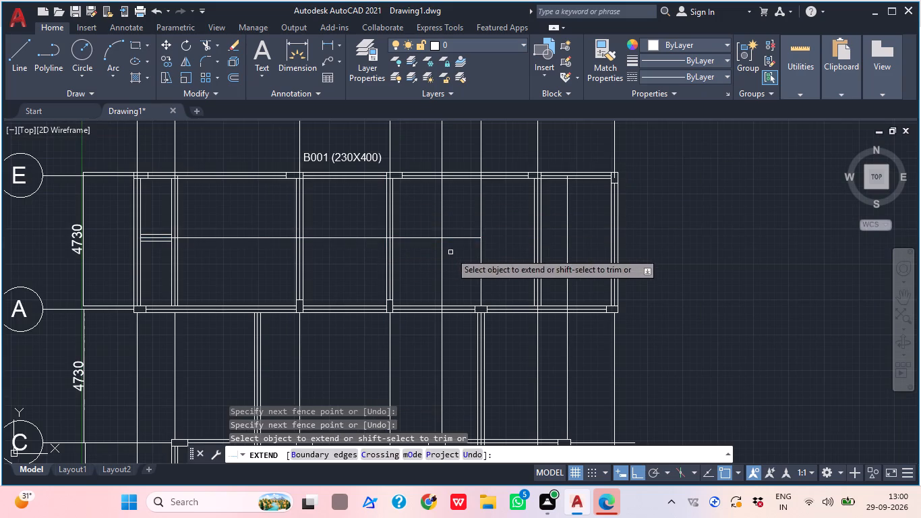
pyautogui.click(450, 252)
pyautogui.click(452, 227)
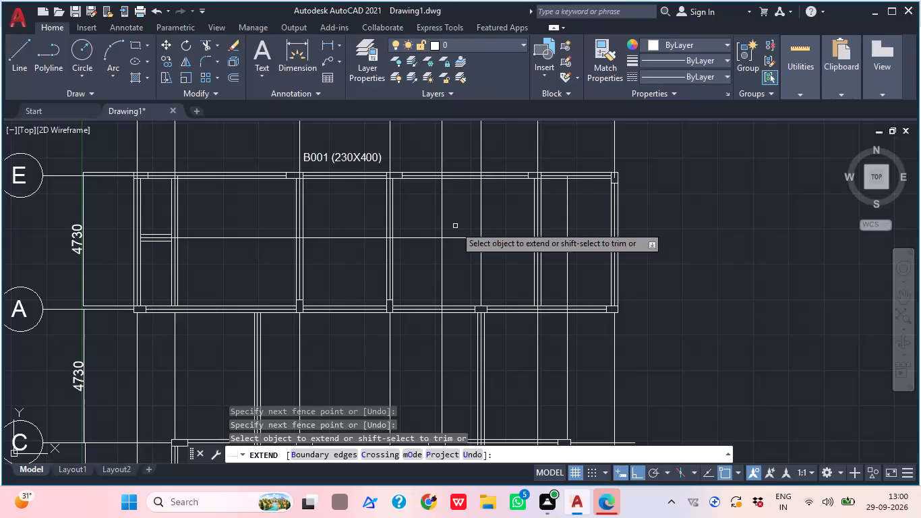
pyautogui.click(500, 248)
pyautogui.click(507, 225)
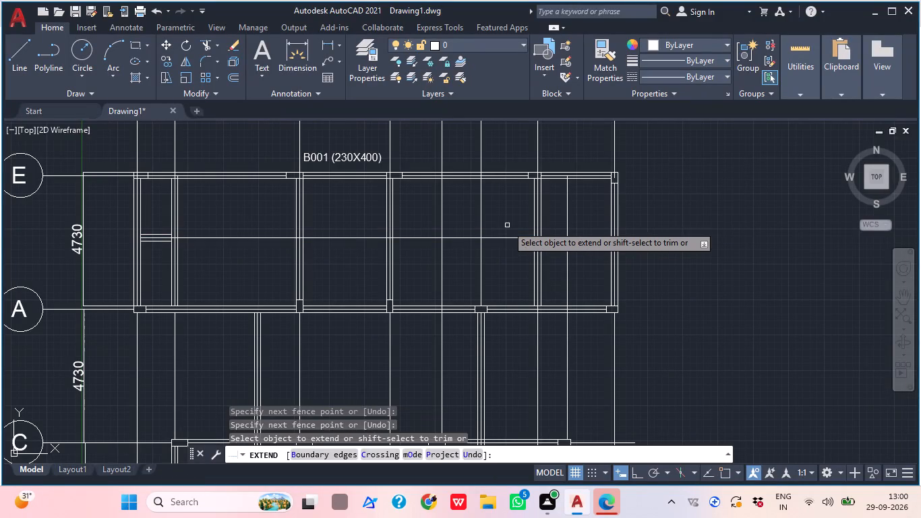
# Extend the same centre line past grid line 7 as far as the inner face of the wall on grid line 8.
pyautogui.scroll(2, 535, 235)
pyautogui.click(523, 256)
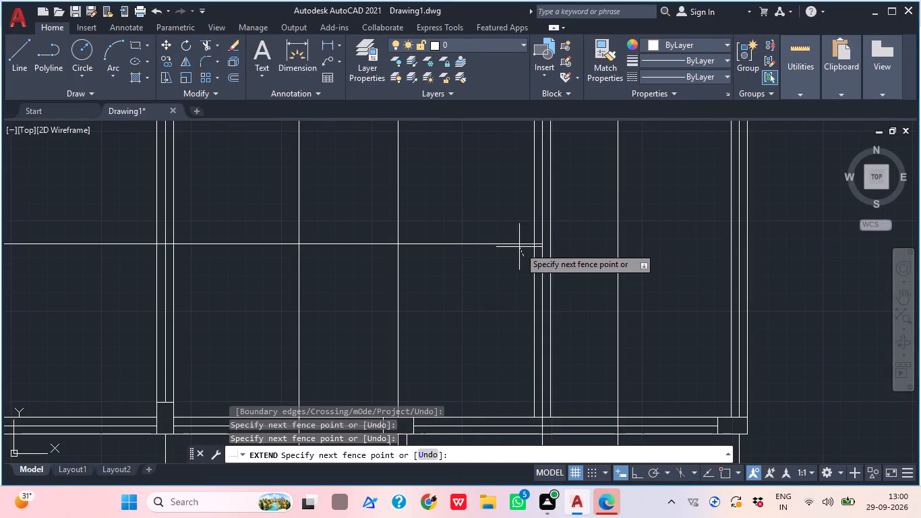
pyautogui.click(506, 217)
pyautogui.click(518, 260)
pyautogui.click(522, 222)
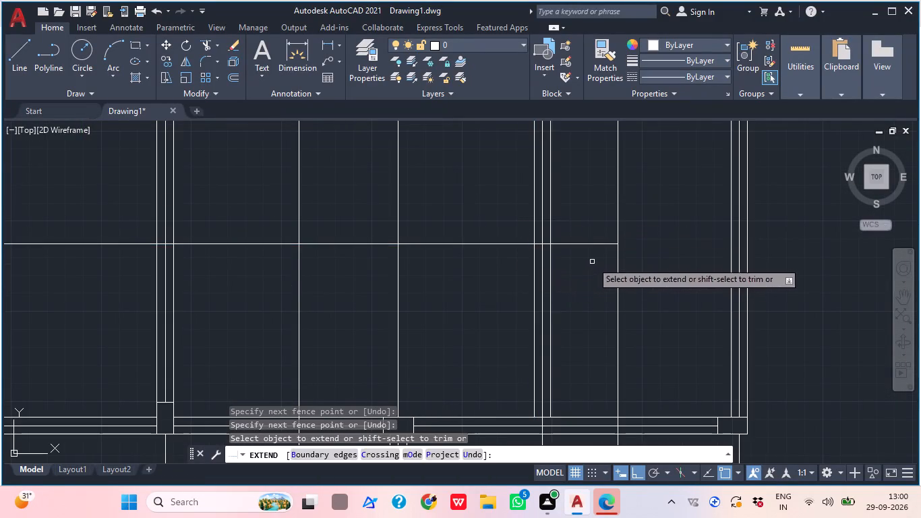
pyautogui.click(592, 260)
pyautogui.click(596, 219)
pyautogui.scroll(-1, 624, 250)
pyautogui.moveTo(585, 272); pyautogui.dragTo(557, 281, button='middle')
pyautogui.scroll(-1, 558, 281)
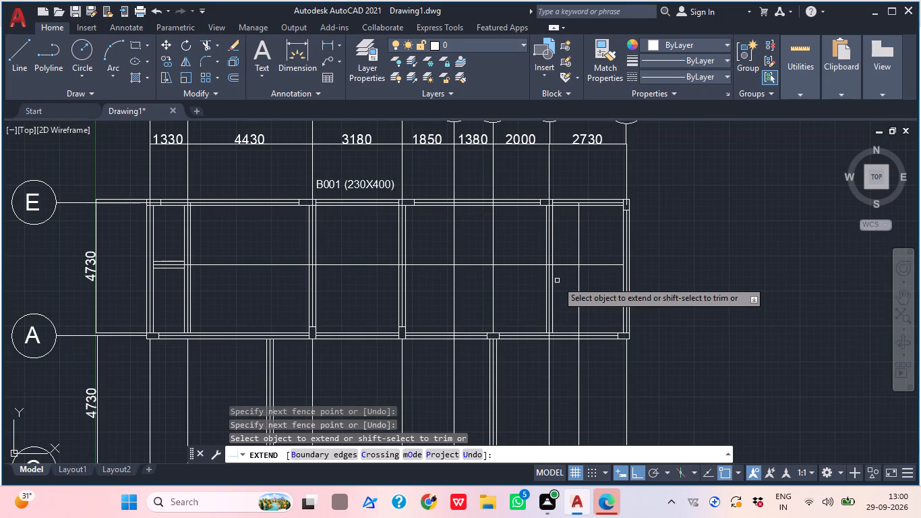
pyautogui.press('Escape')
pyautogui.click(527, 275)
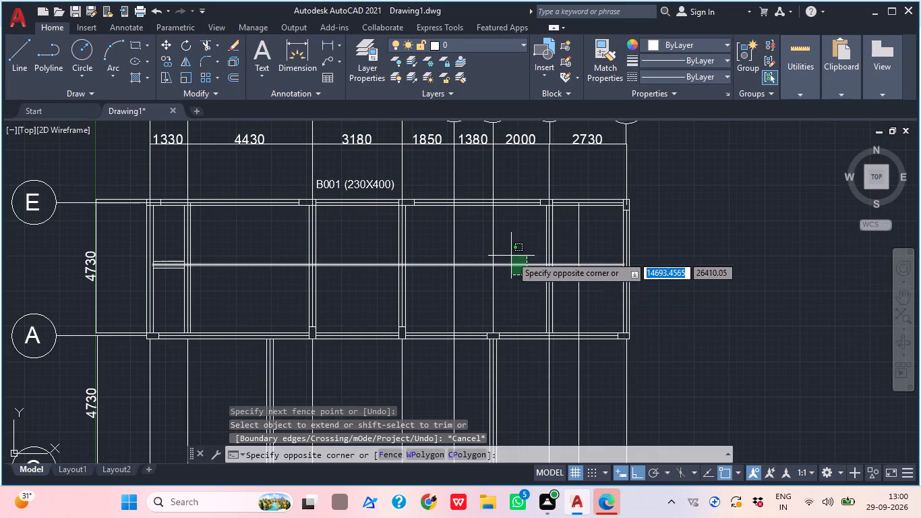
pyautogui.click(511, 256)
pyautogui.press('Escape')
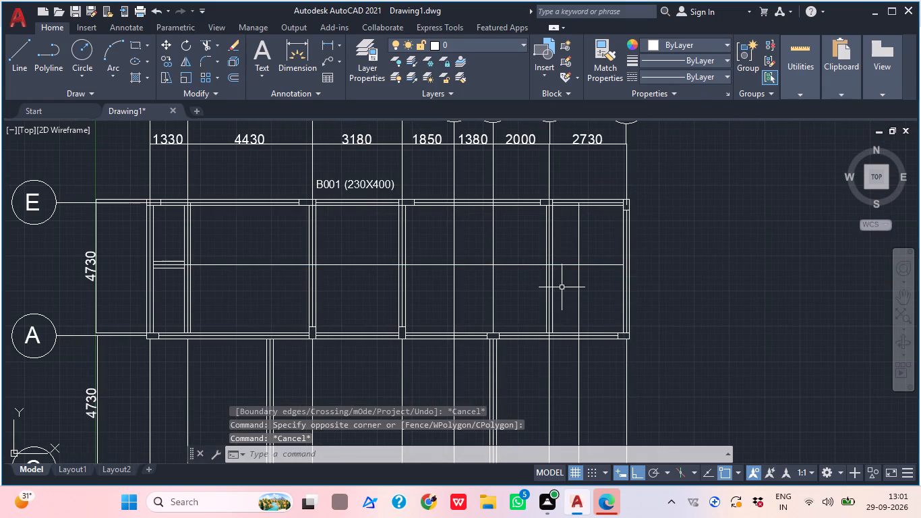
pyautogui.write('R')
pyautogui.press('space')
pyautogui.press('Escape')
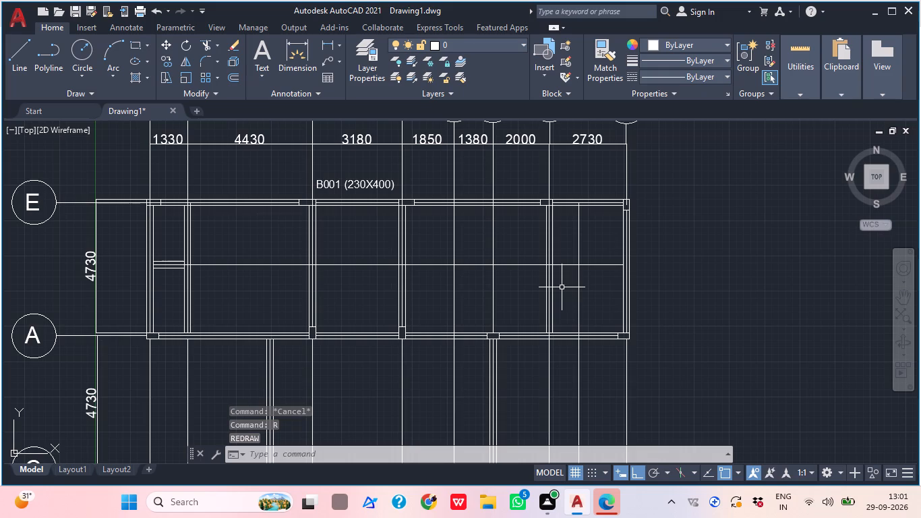
# Trim the beam centre line where it crosses the wall on grid line 7.
pyautogui.write('TR')
pyautogui.press('space')
pyautogui.scroll(2, 500, 195)
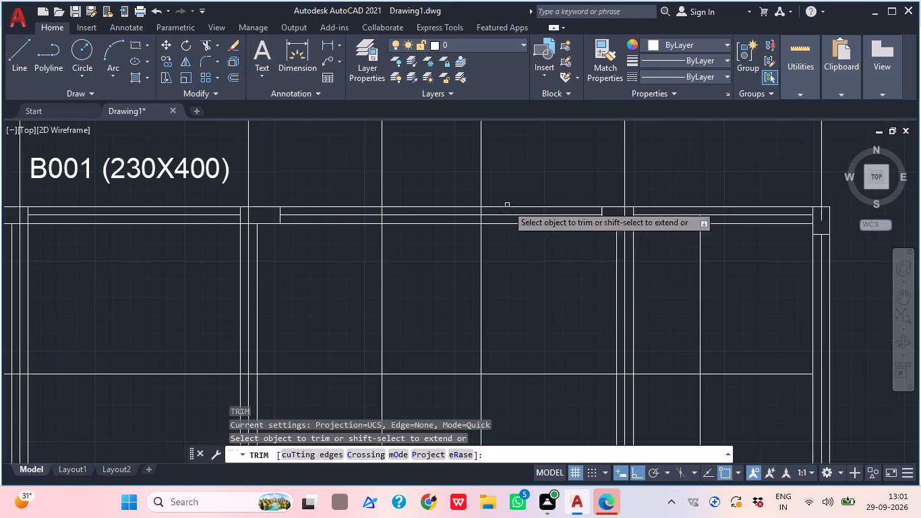
pyautogui.moveTo(659, 393); pyautogui.dragTo(627, 366, button='middle')
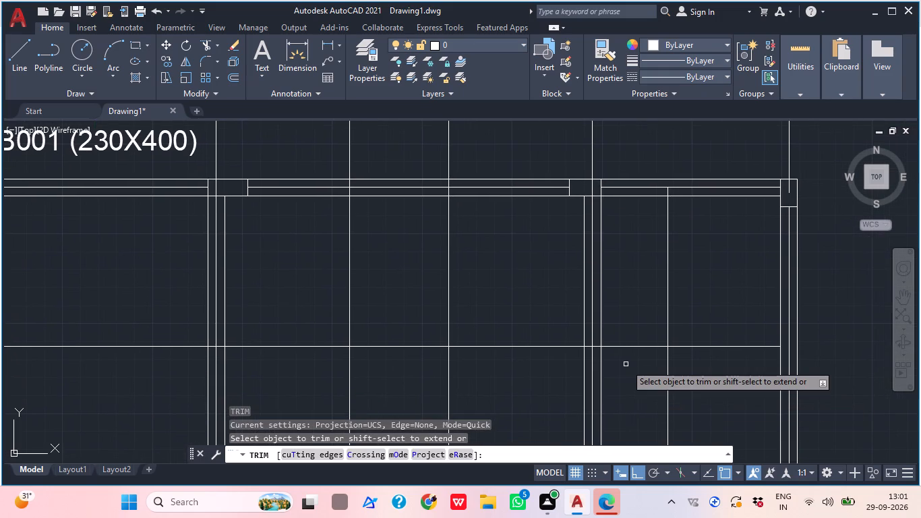
pyautogui.scroll(3, 613, 353)
pyautogui.click(551, 341)
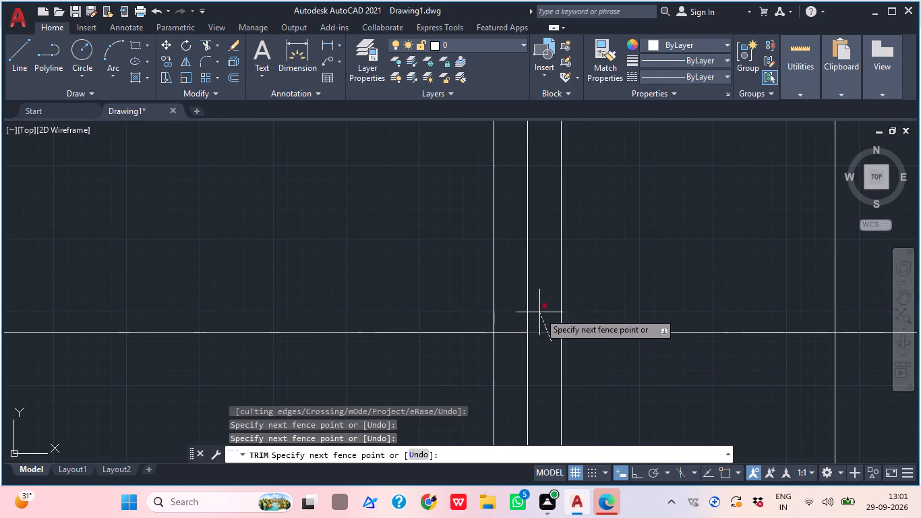
pyautogui.click(539, 312)
pyautogui.click(517, 328)
pyautogui.click(499, 359)
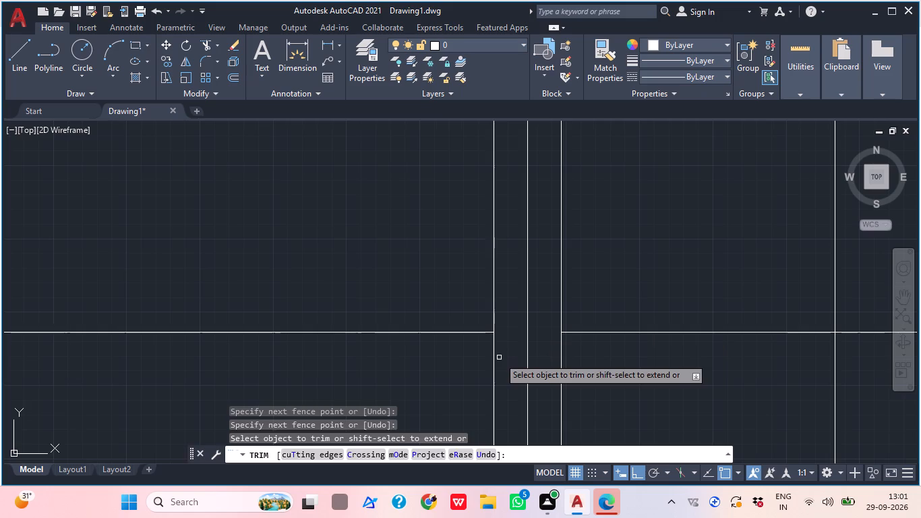
pyautogui.press('Escape')
# Offset the beam centre line between grid lines 7 and 8 by 115 to both sides to form the beam edges.
pyautogui.scroll(-1, 581, 360)
pyautogui.moveTo(581, 360); pyautogui.dragTo(311, 290, button='middle')
pyautogui.scroll(-1, 305, 288)
pyautogui.scroll(-1, 362, 296)
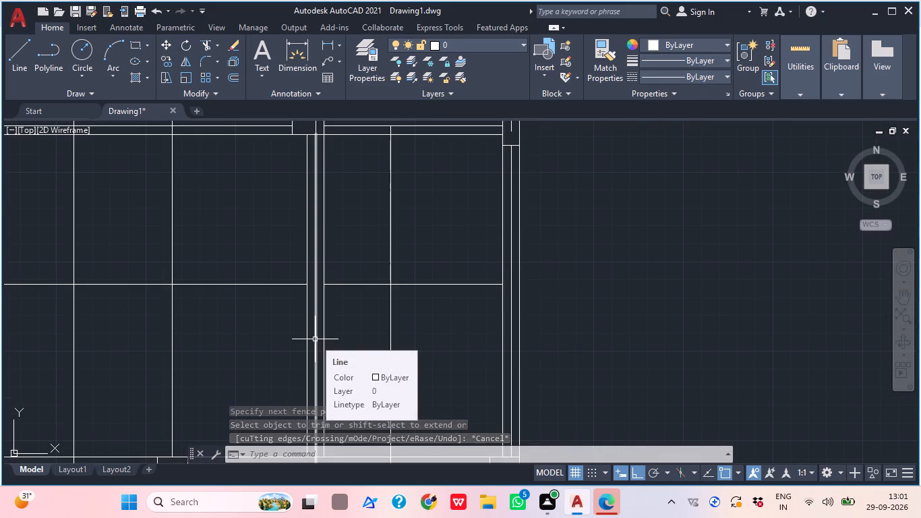
pyautogui.press('o')
pyautogui.press('Return')
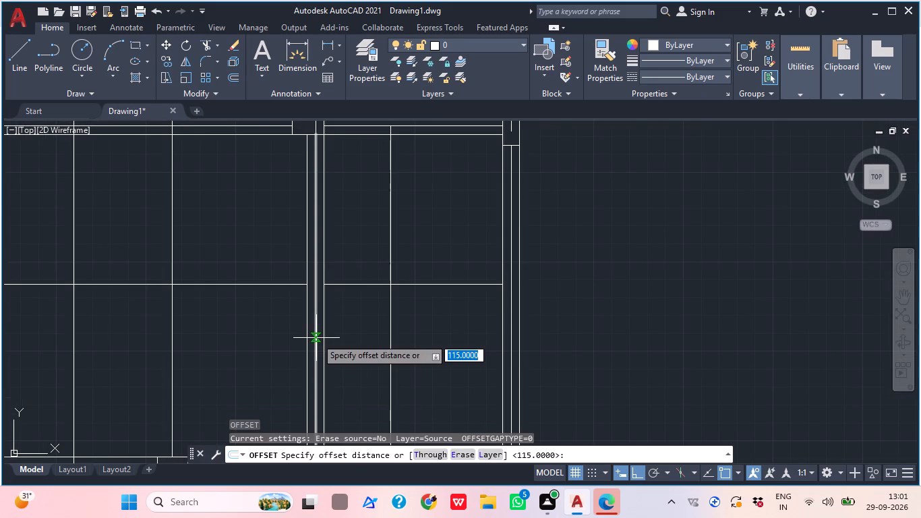
pyautogui.press('Return')
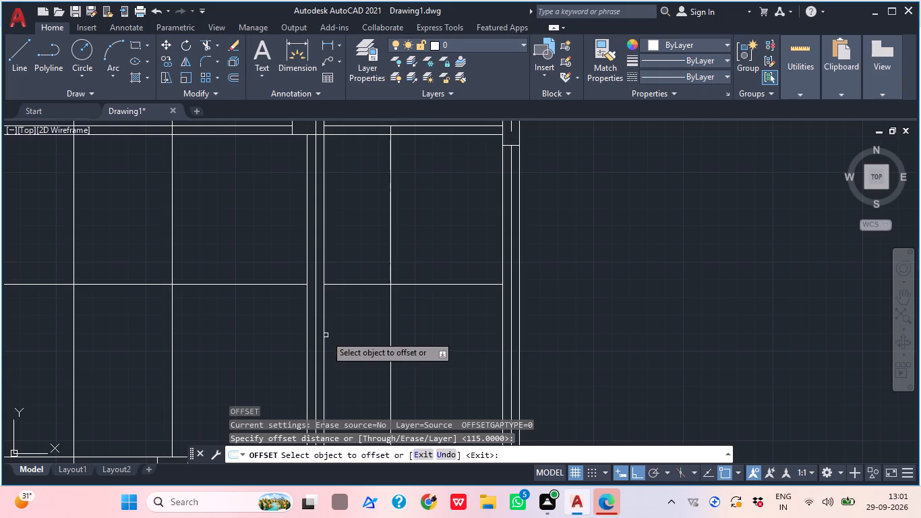
pyautogui.click(436, 285)
pyautogui.click(431, 262)
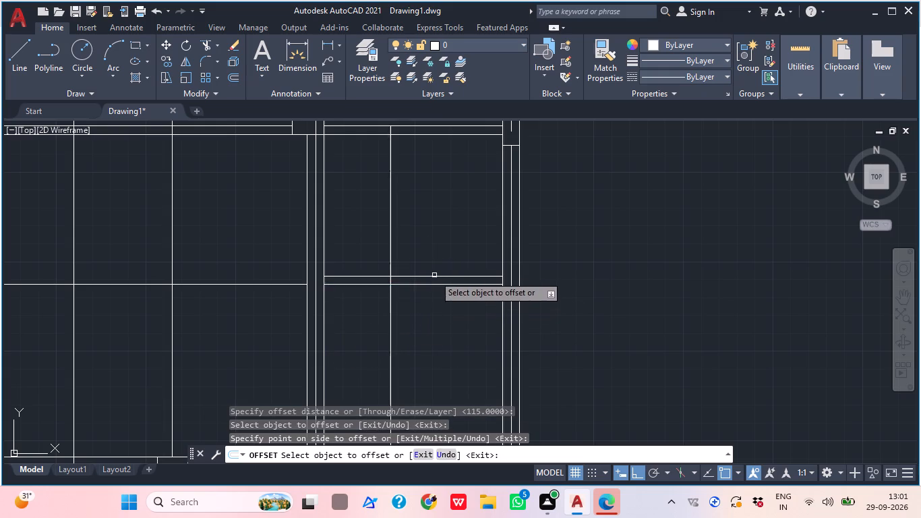
pyautogui.click(436, 283)
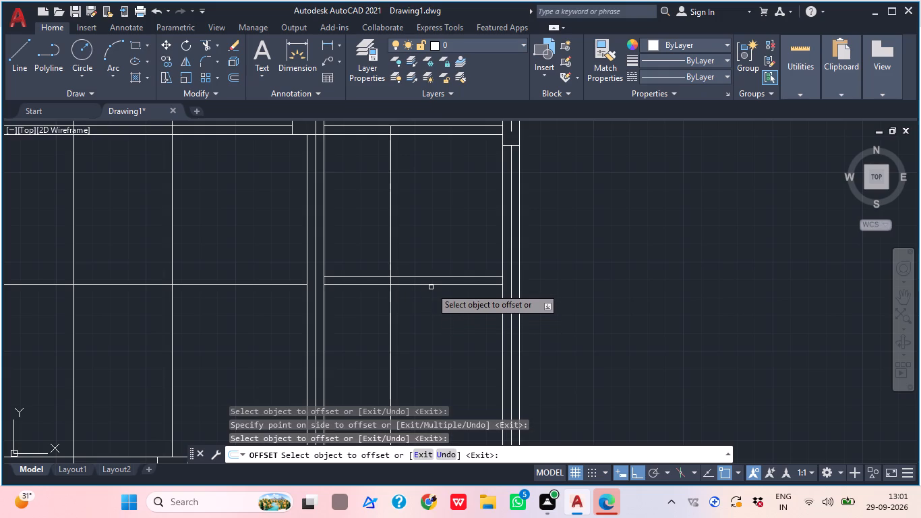
pyautogui.click(431, 287)
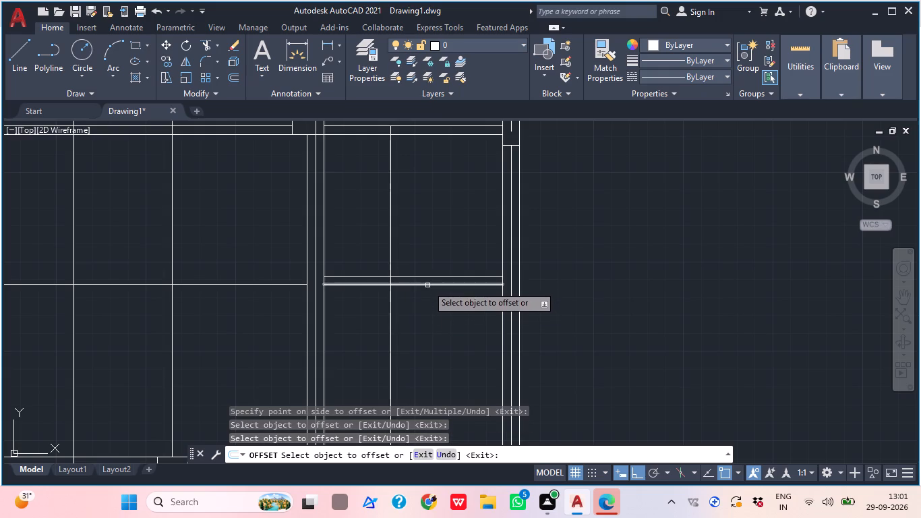
pyautogui.click(427, 285)
pyautogui.click(425, 304)
pyautogui.press('Escape')
# Trim the beam centre line where it crosses the wall on grid line 2.
pyautogui.click(246, 302)
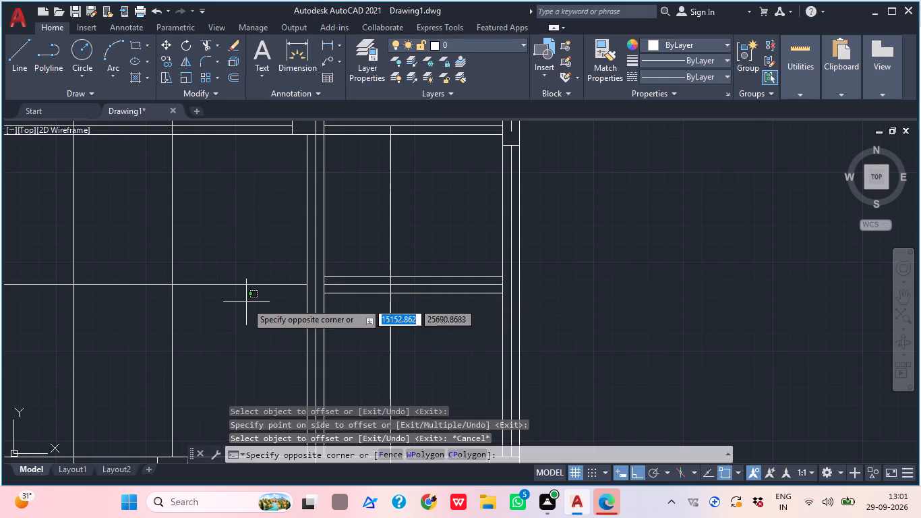
pyautogui.click(234, 281)
pyautogui.scroll(-4, 234, 281)
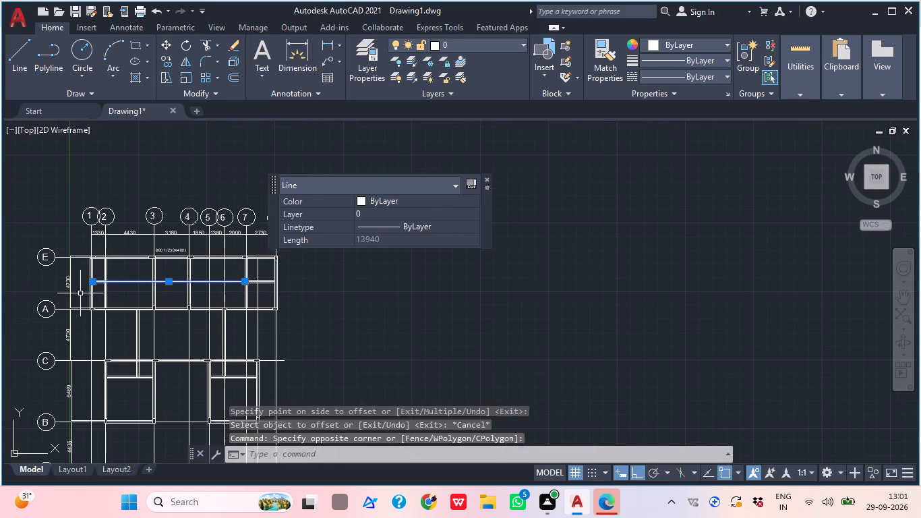
pyautogui.scroll(3, 115, 282)
pyautogui.moveTo(108, 282); pyautogui.dragTo(156, 292, button='middle')
pyautogui.press('Escape')
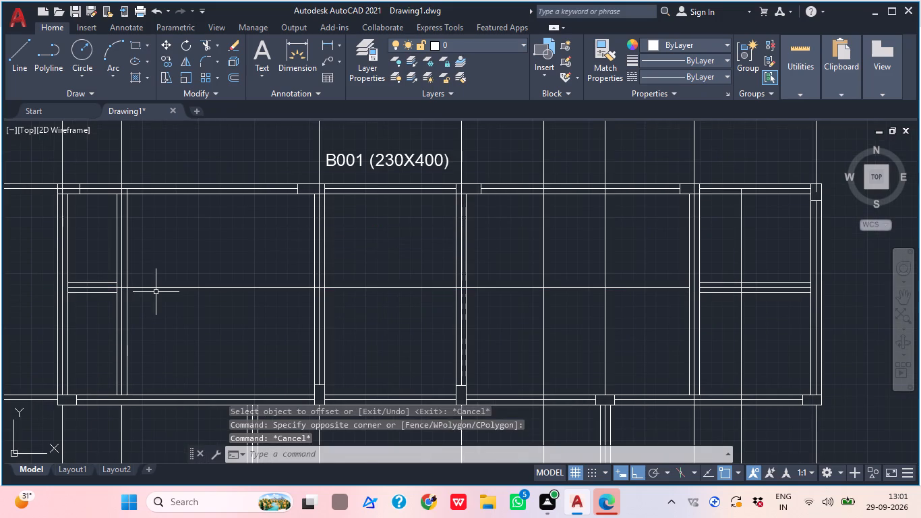
pyautogui.press('t')
pyautogui.write('R')
pyautogui.press('space')
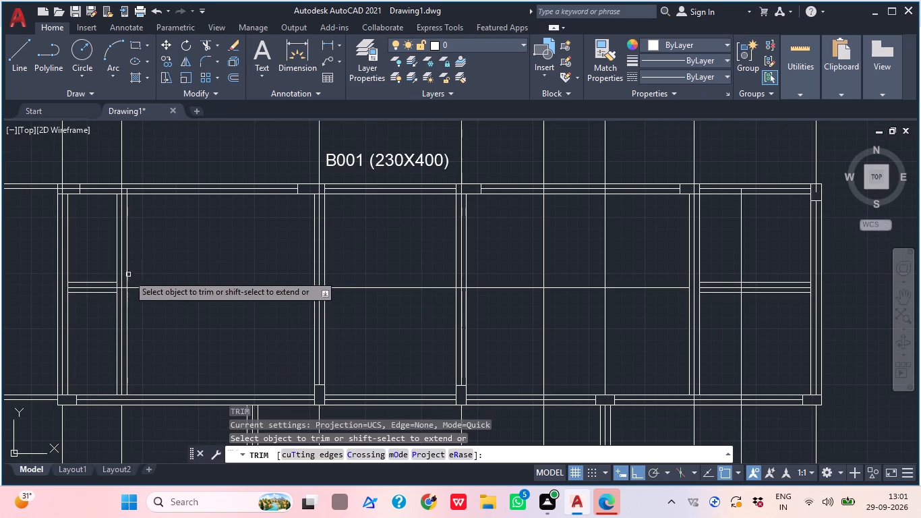
pyautogui.scroll(4, 123, 284)
pyautogui.click(125, 303)
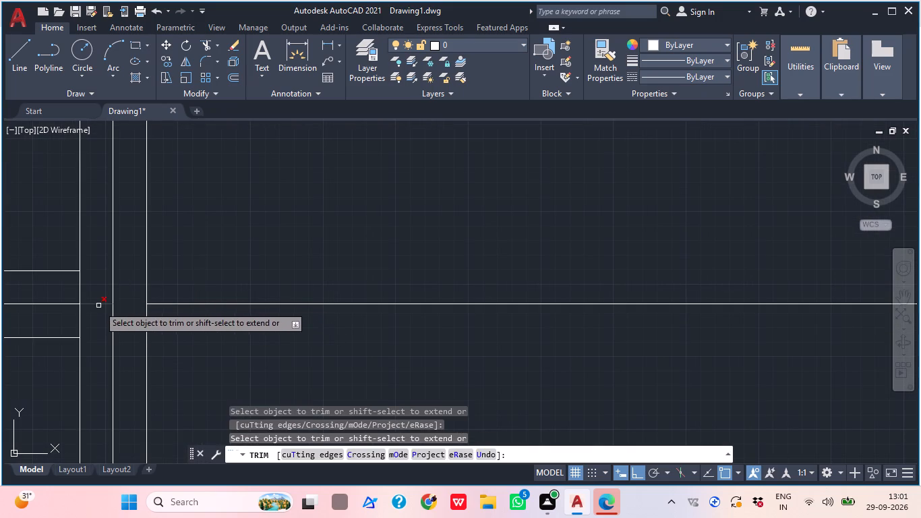
pyautogui.click(98, 306)
pyautogui.press('Escape')
# Delete the leftover centre line running between the walls on grid lines 2 and 7.
pyautogui.click(264, 352)
pyautogui.click(236, 285)
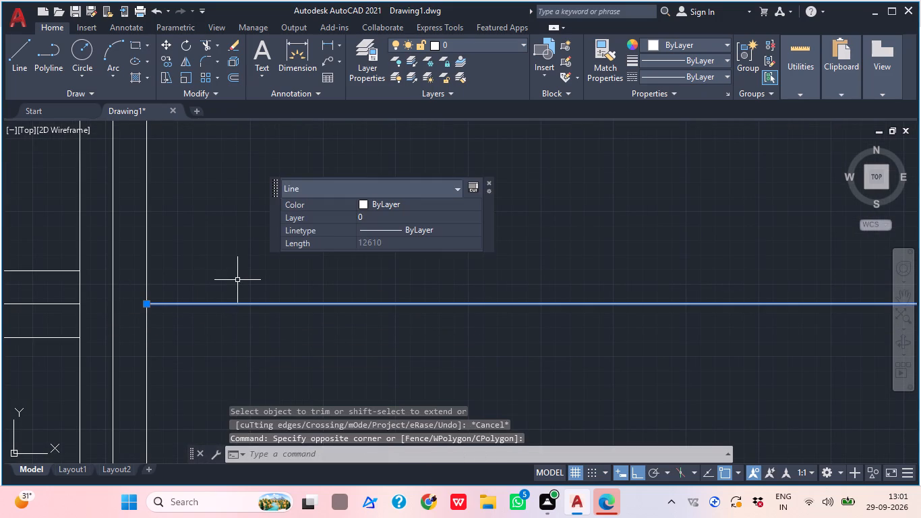
pyautogui.press('Delete')
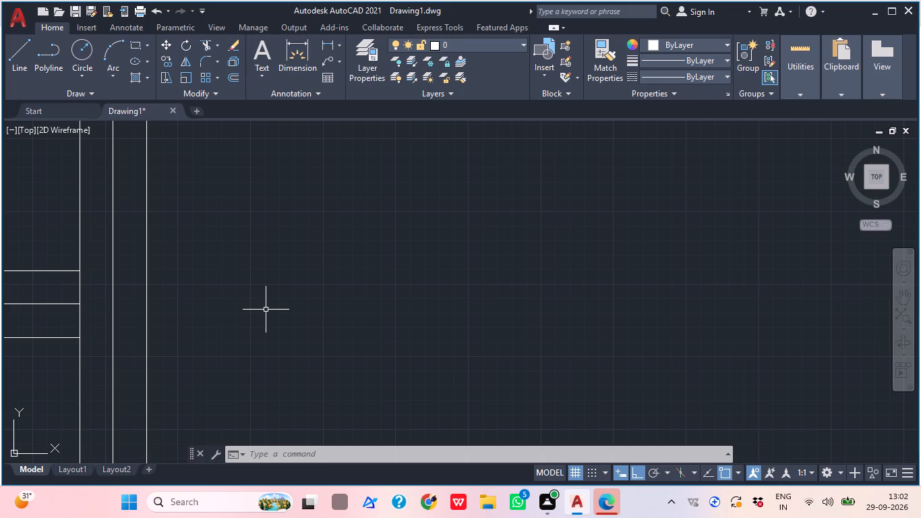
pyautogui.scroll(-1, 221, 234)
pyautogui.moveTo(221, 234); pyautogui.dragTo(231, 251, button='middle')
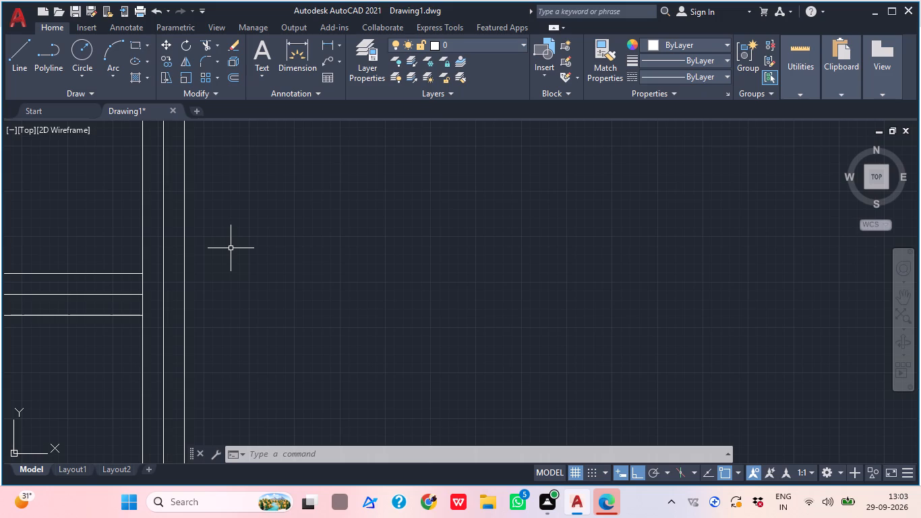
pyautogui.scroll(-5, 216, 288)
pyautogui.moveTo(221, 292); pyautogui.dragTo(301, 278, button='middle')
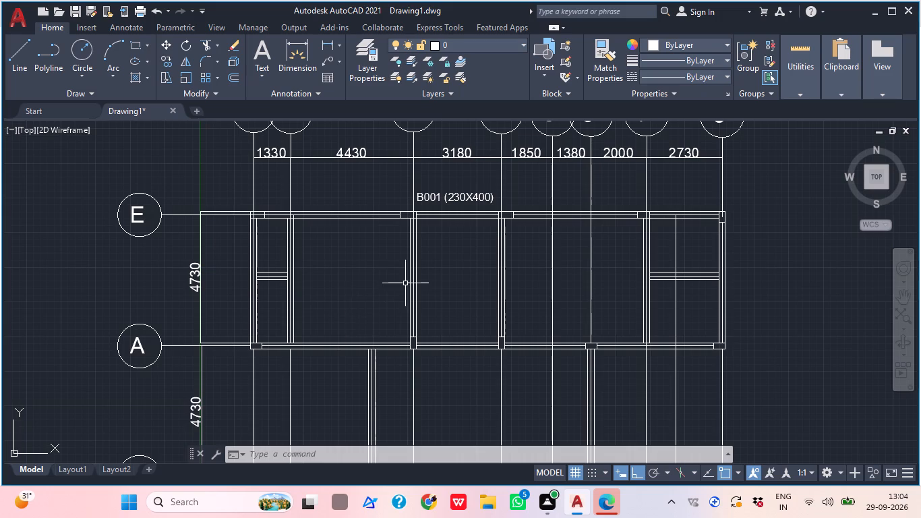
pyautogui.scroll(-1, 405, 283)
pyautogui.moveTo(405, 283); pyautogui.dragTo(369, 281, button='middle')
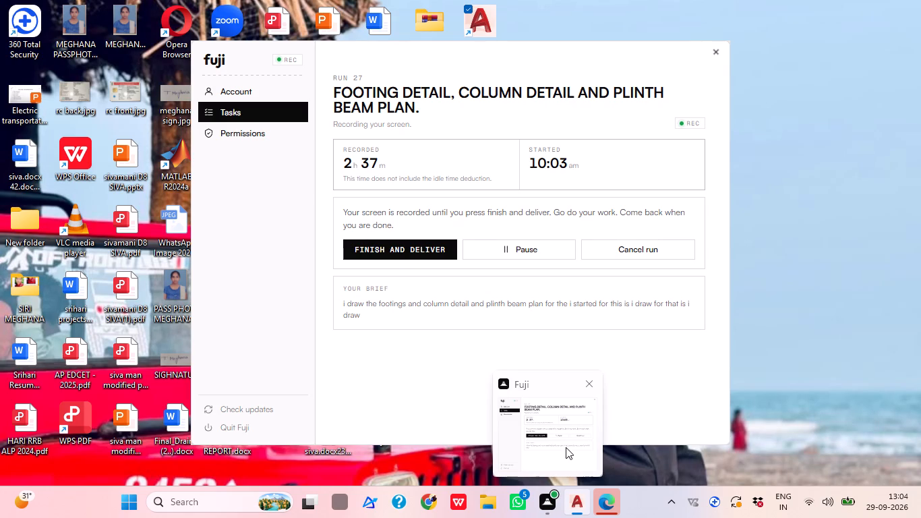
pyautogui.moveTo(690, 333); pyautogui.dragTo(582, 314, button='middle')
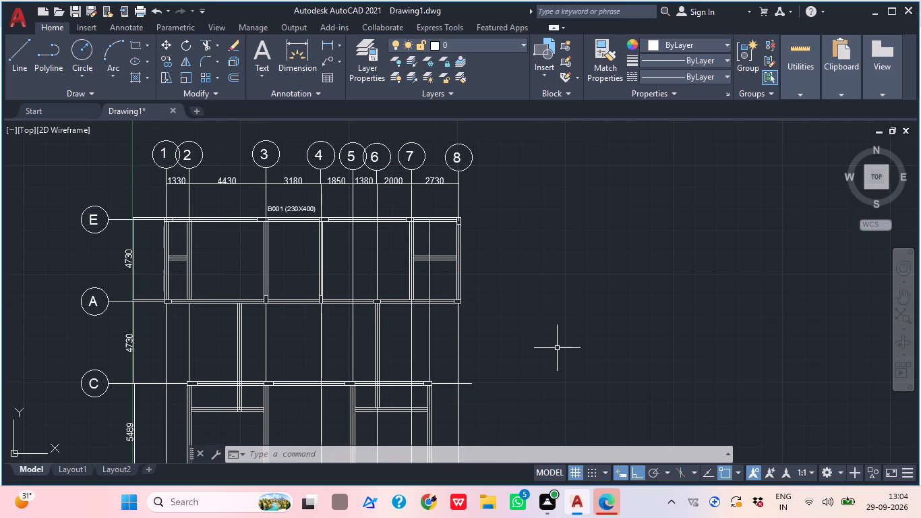
# Copy the B001 (230X400) label into the room between grid lines 2 and 3, beside the wall on grid line 2.
pyautogui.scroll(1, 263, 207)
pyautogui.scroll(-1, 263, 207)
pyautogui.scroll(1, 263, 207)
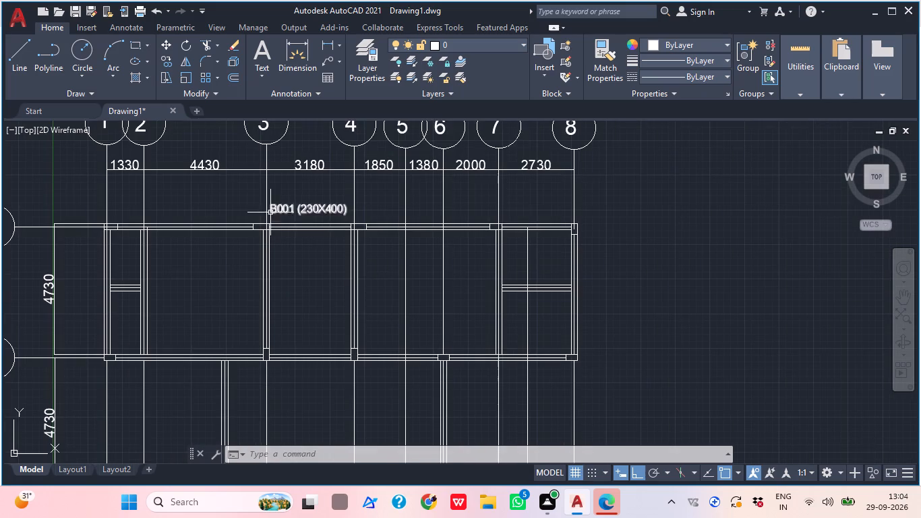
pyautogui.click(293, 213)
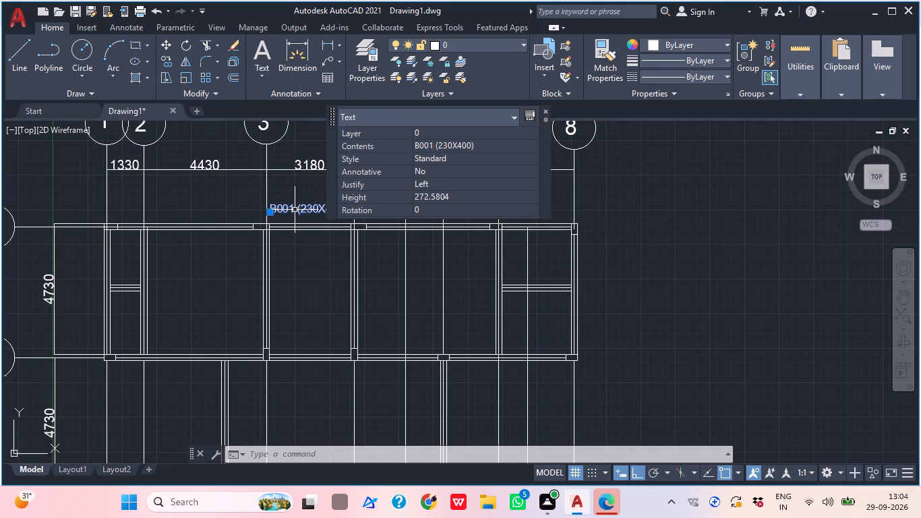
pyautogui.write('CO')
pyautogui.press('space')
pyautogui.click(295, 210)
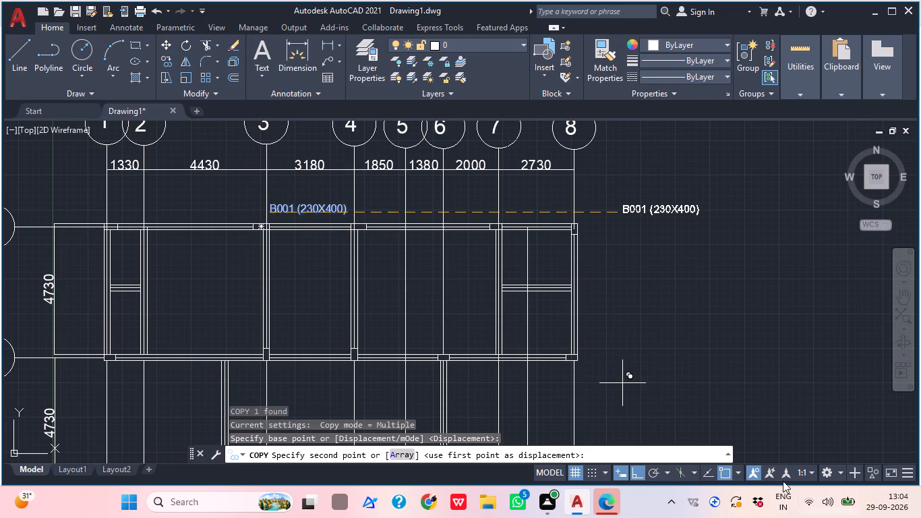
pyautogui.click(635, 471)
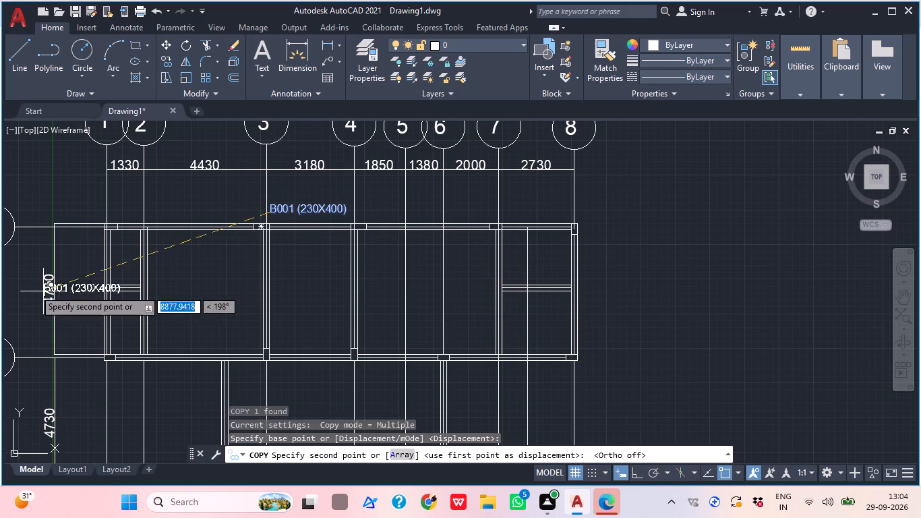
pyautogui.scroll(3, 118, 283)
pyautogui.scroll(-1, 215, 312)
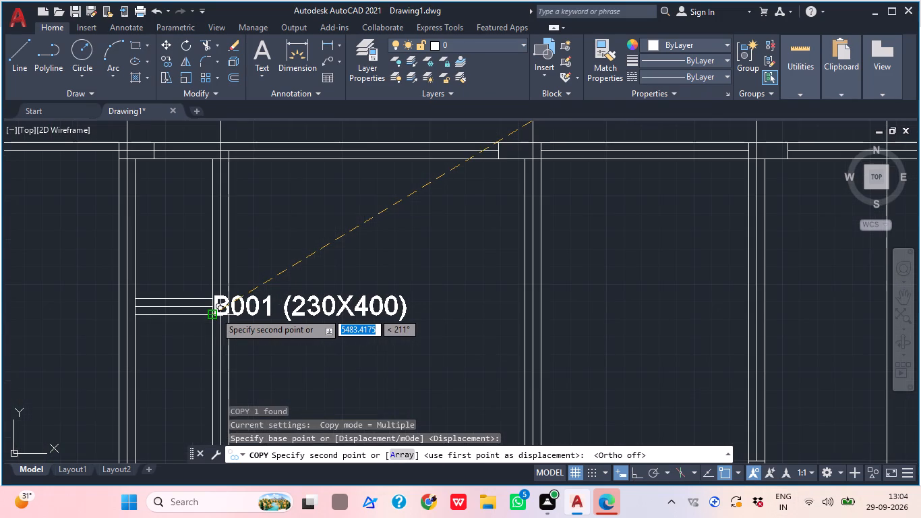
pyautogui.click(247, 333)
pyautogui.press('Escape')
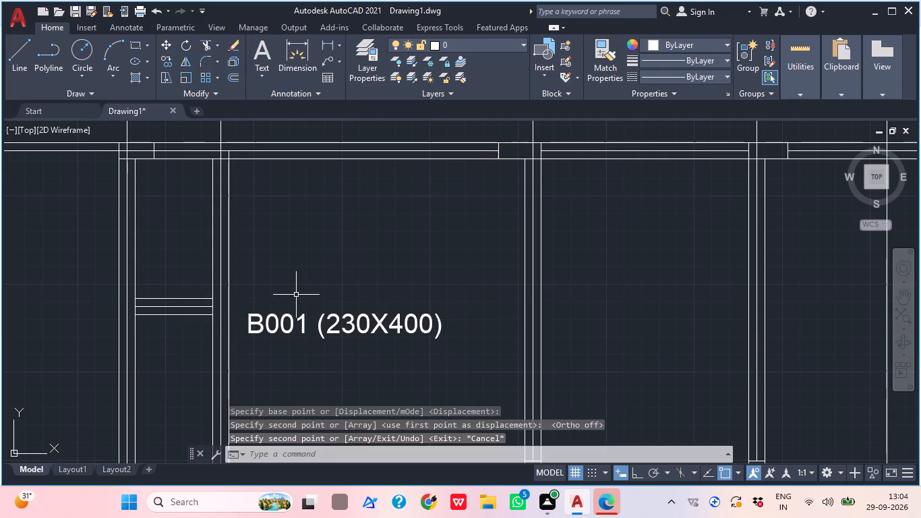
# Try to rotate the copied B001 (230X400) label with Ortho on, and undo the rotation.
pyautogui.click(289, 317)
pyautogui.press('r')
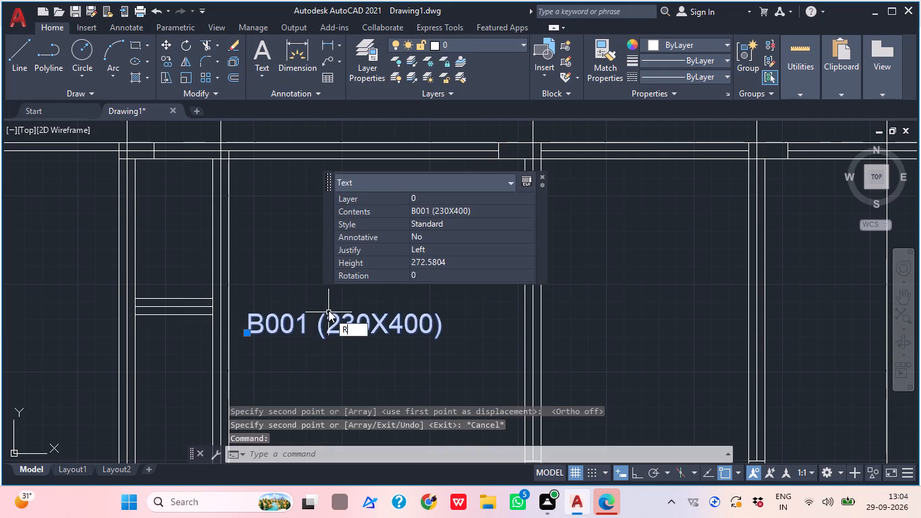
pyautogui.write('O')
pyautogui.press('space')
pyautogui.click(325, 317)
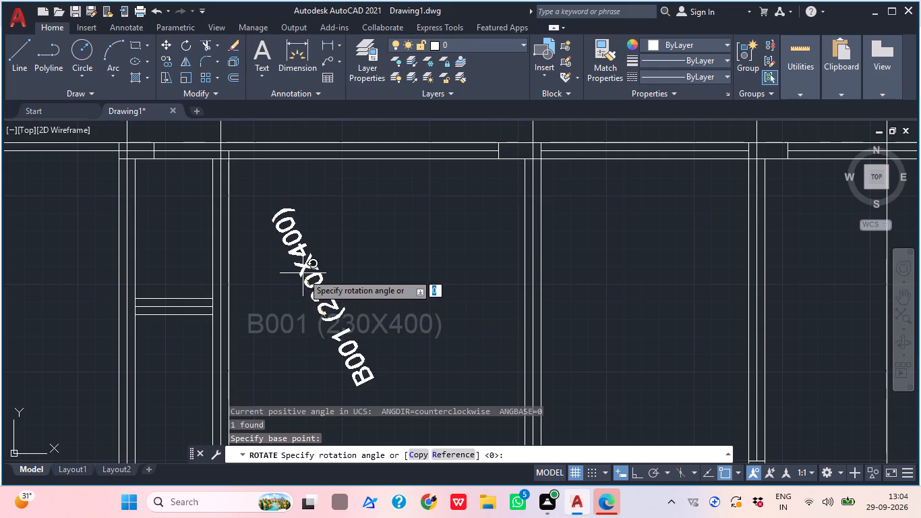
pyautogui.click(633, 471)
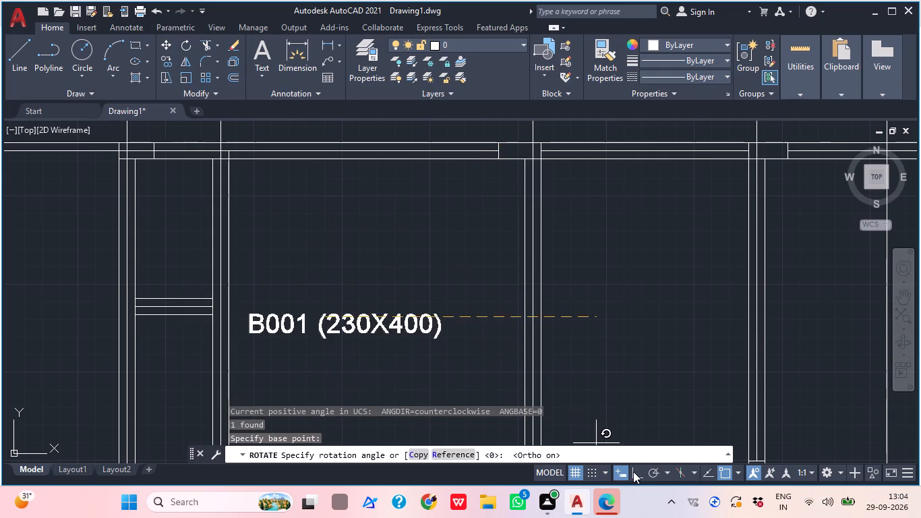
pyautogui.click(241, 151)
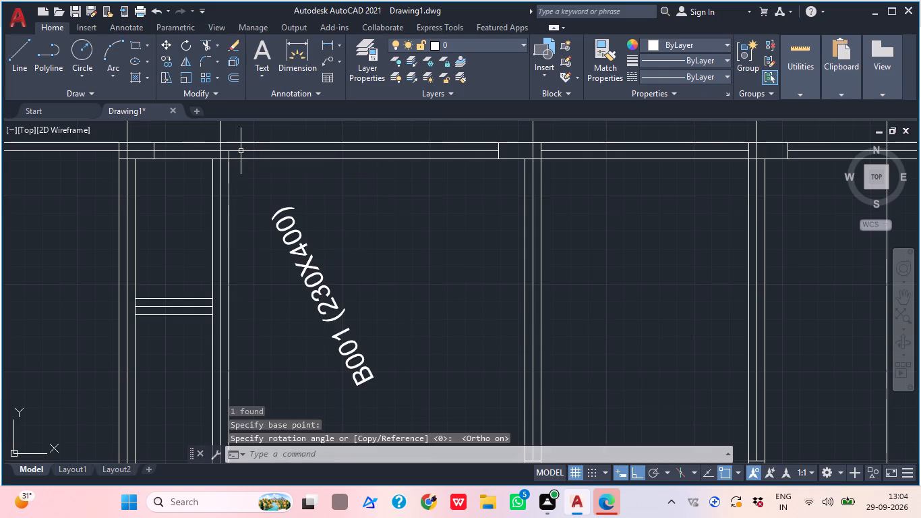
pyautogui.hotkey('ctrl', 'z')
# Rotate the copied B001 (230X400) label to 90 degrees with Ortho on so it reads vertically.
pyautogui.click(344, 328)
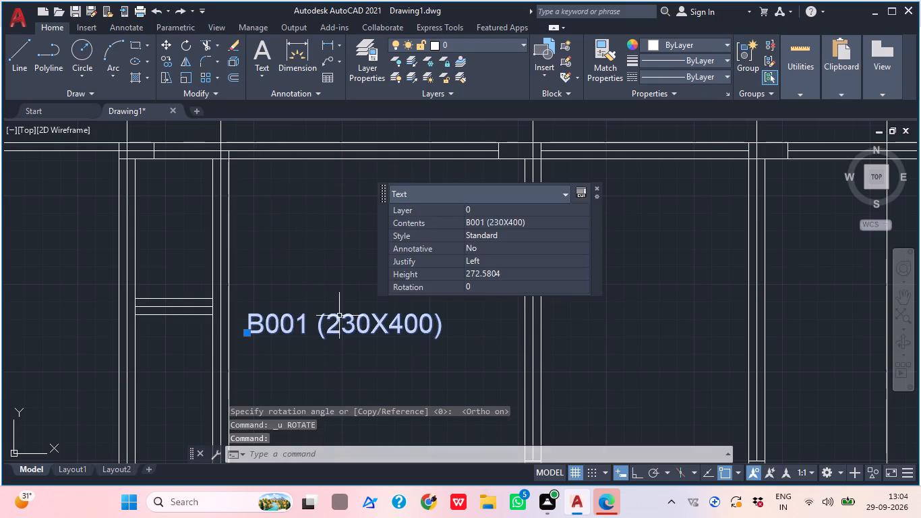
pyautogui.write('RO')
pyautogui.press('space')
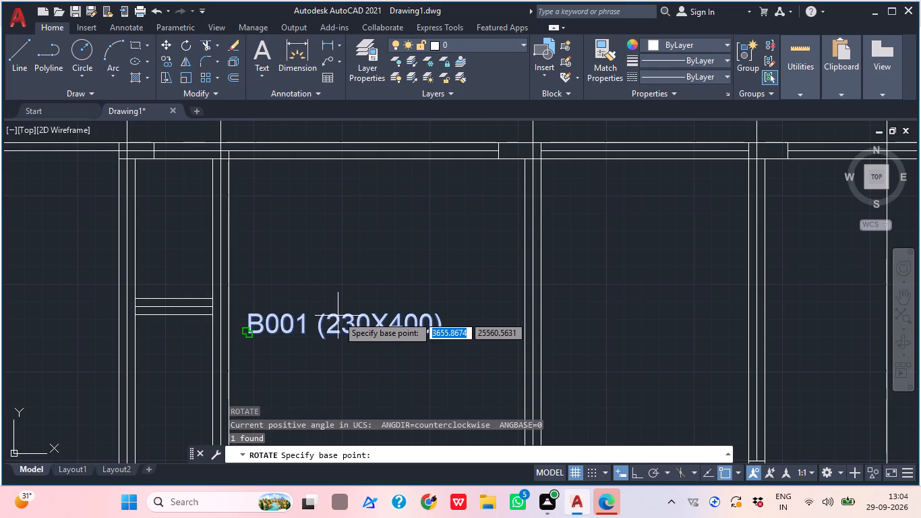
pyautogui.click(338, 316)
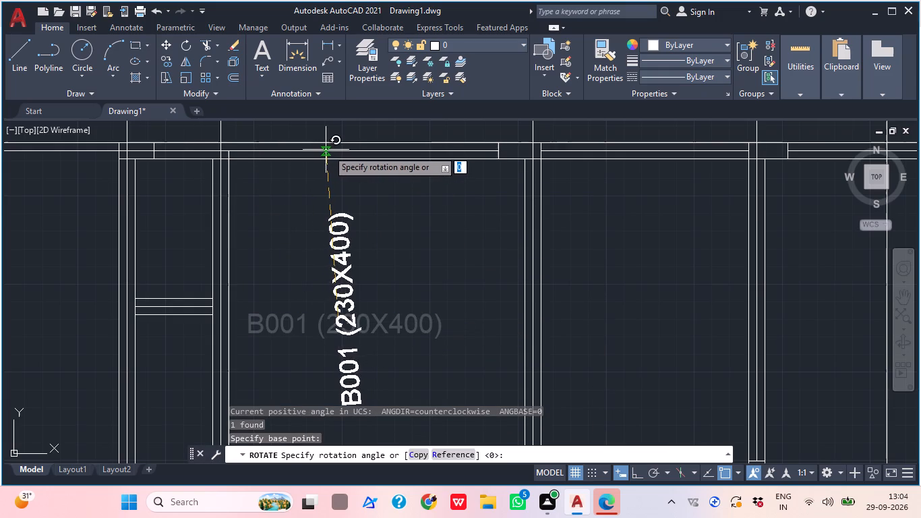
pyautogui.click(636, 476)
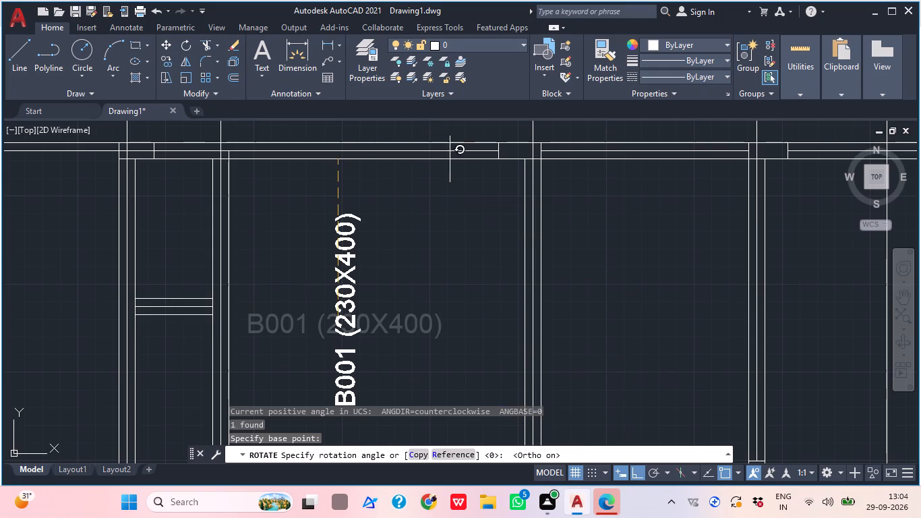
pyautogui.moveTo(395, 160); pyautogui.dragTo(356, 272, button='middle')
pyautogui.click(347, 175)
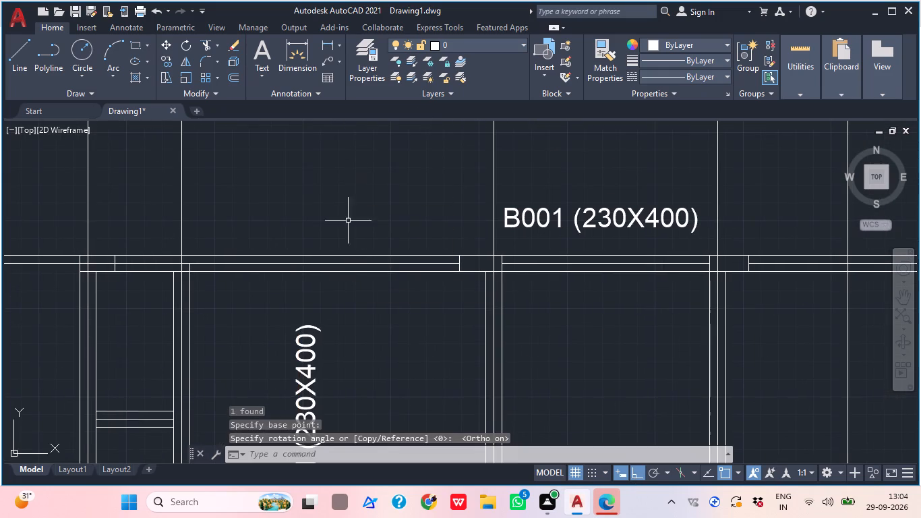
# Move the vertical B001 (230X400) label horizontally until it sits close beside the wall on grid line 2.
pyautogui.moveTo(328, 339); pyautogui.dragTo(326, 137, button='middle')
pyautogui.click(303, 256)
pyautogui.click(248, 265)
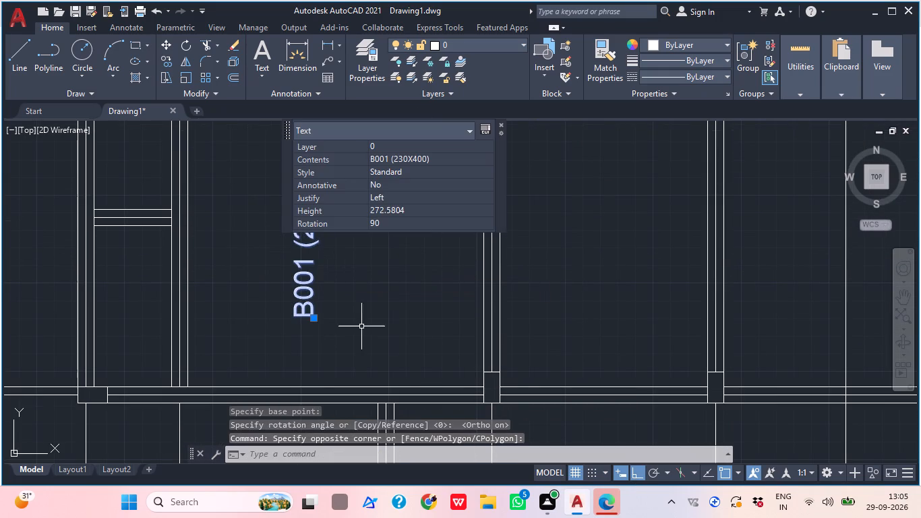
pyautogui.press('m')
pyautogui.press('space')
pyautogui.click(303, 285)
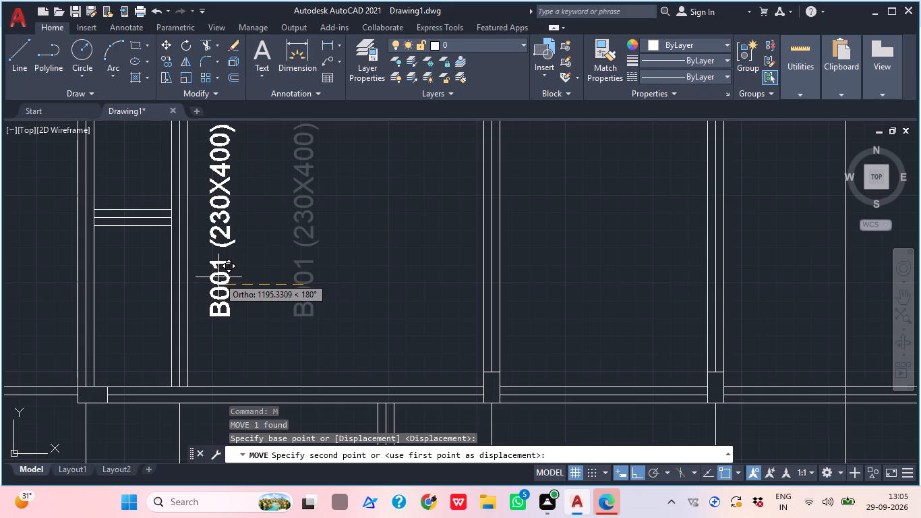
pyautogui.moveTo(221, 311); pyautogui.dragTo(218, 366, button='middle')
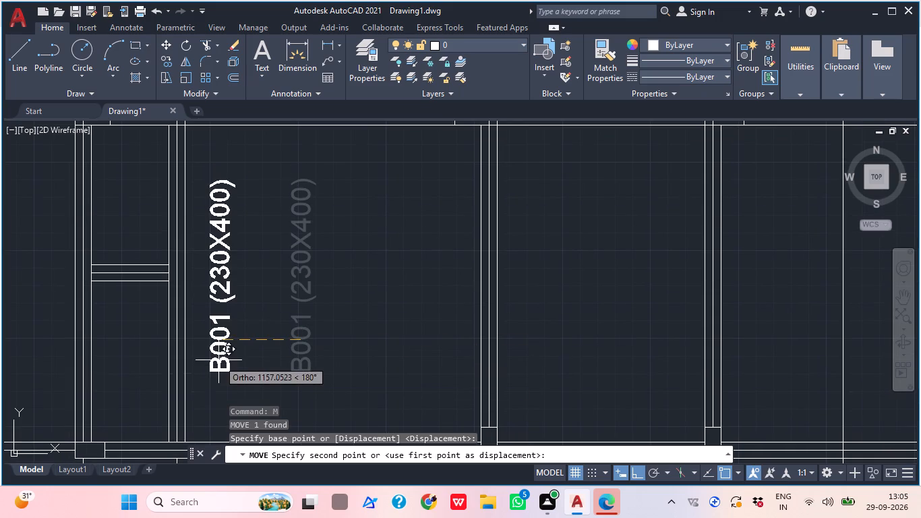
pyautogui.click(215, 372)
pyautogui.press('Escape')
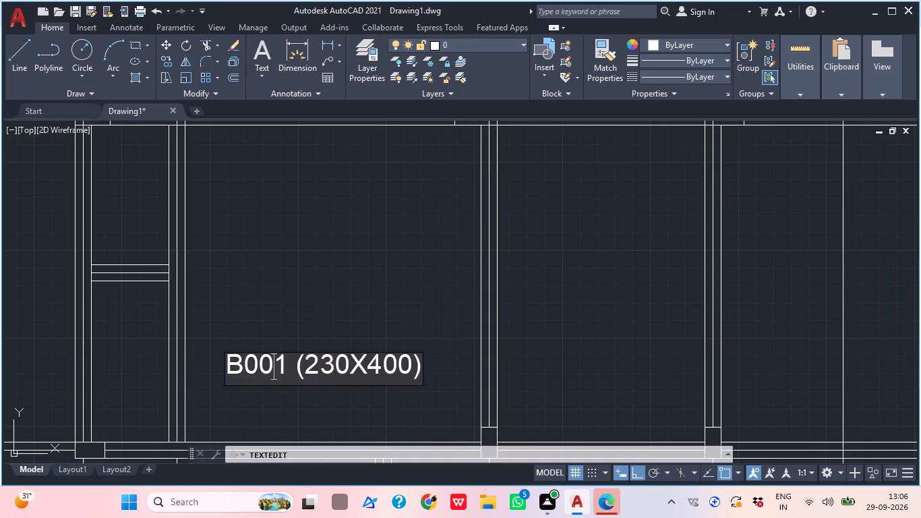
# Change the vertical label's text to B011 (230X400).
pyautogui.press('BackSpace')
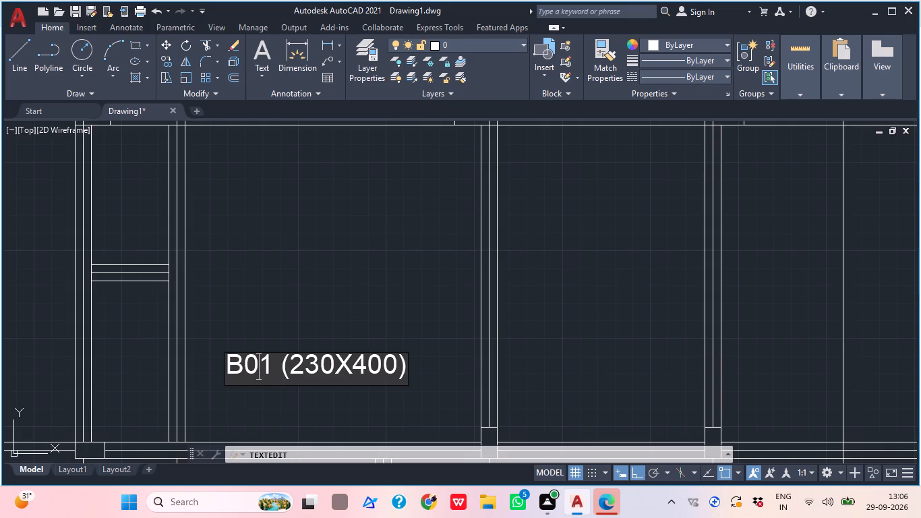
pyautogui.press('1')
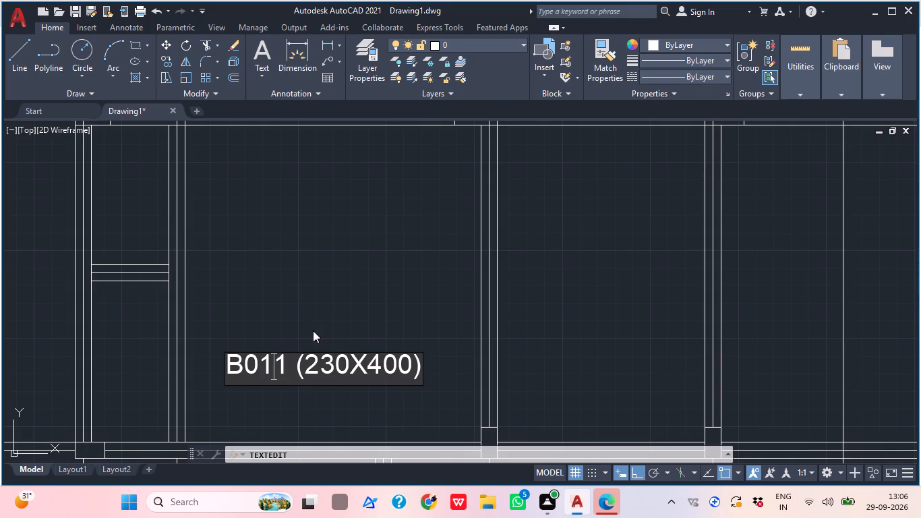
pyautogui.click(313, 330)
pyautogui.press('Escape')
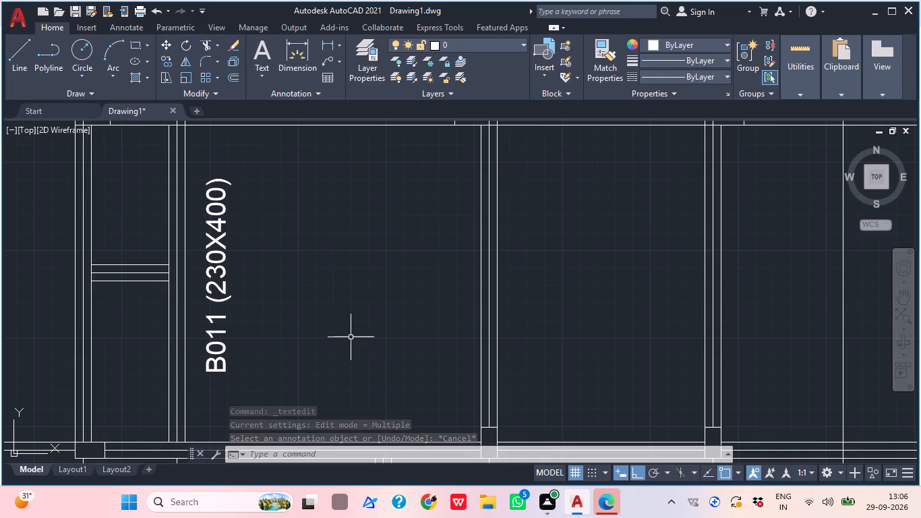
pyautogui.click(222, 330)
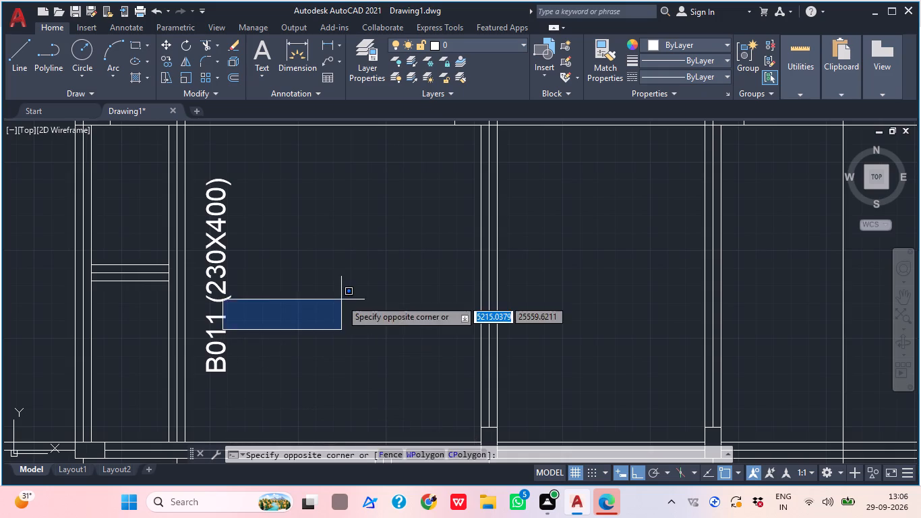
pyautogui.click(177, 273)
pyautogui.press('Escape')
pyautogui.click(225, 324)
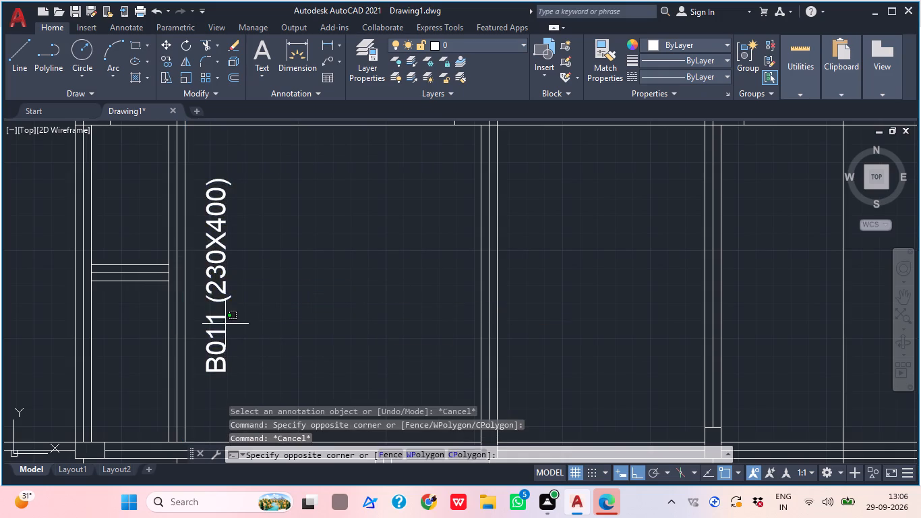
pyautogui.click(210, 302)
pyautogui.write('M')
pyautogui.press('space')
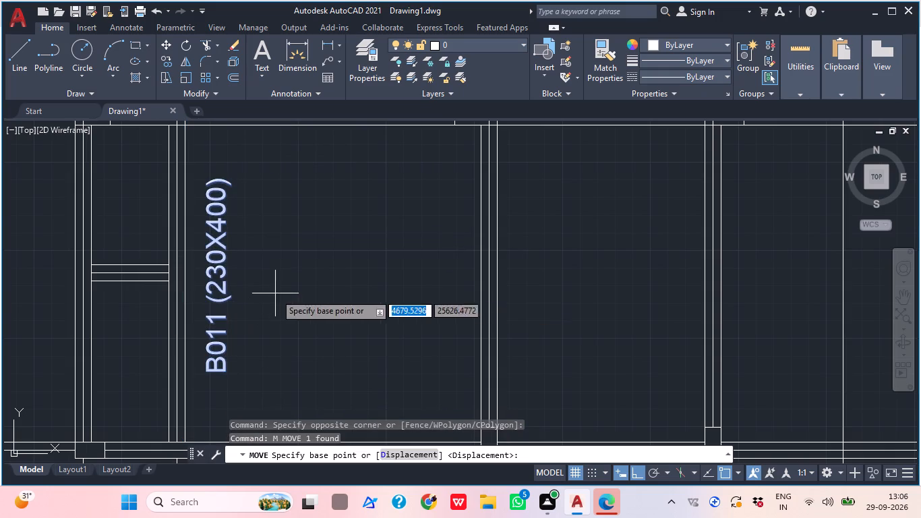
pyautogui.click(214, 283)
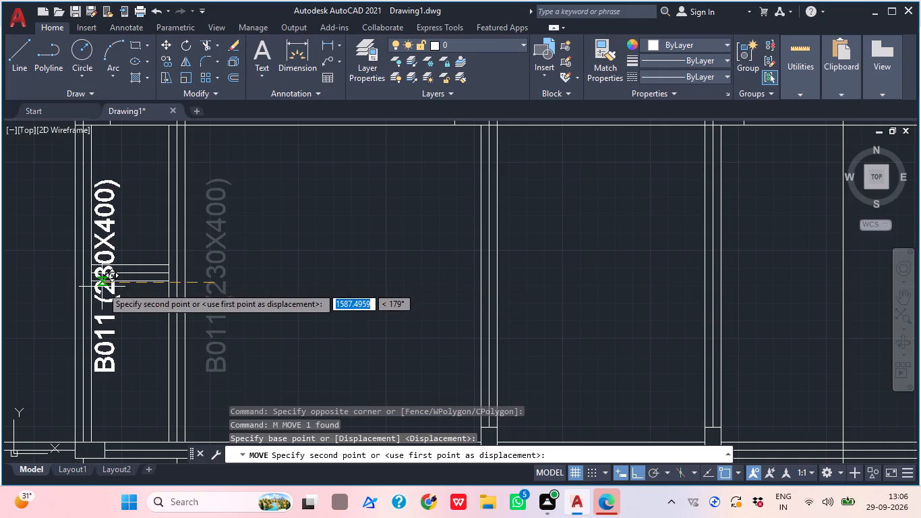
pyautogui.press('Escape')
# Copy the vertical B011 (230X400) label in line beside each of the other five walls between grids E and A, outside the two end walls.
pyautogui.click(219, 299)
pyautogui.press('c')
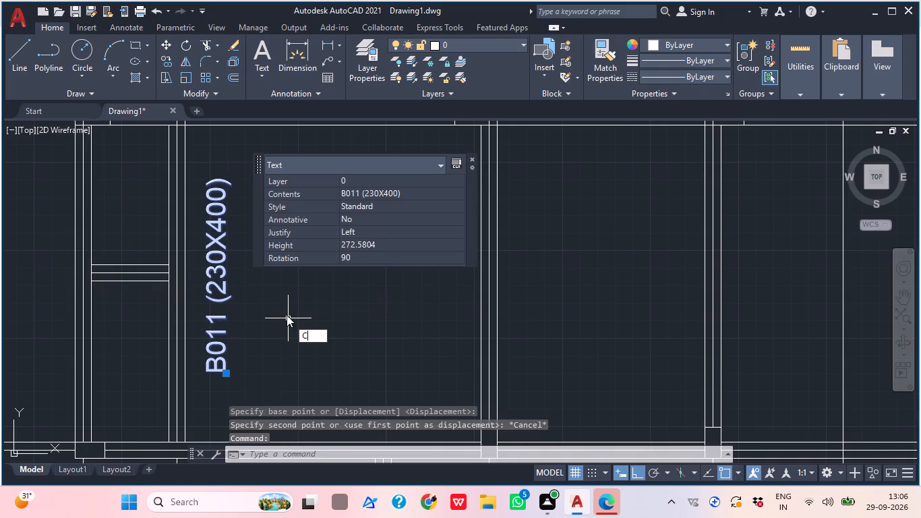
pyautogui.press('o')
pyautogui.press('space')
pyautogui.click(230, 296)
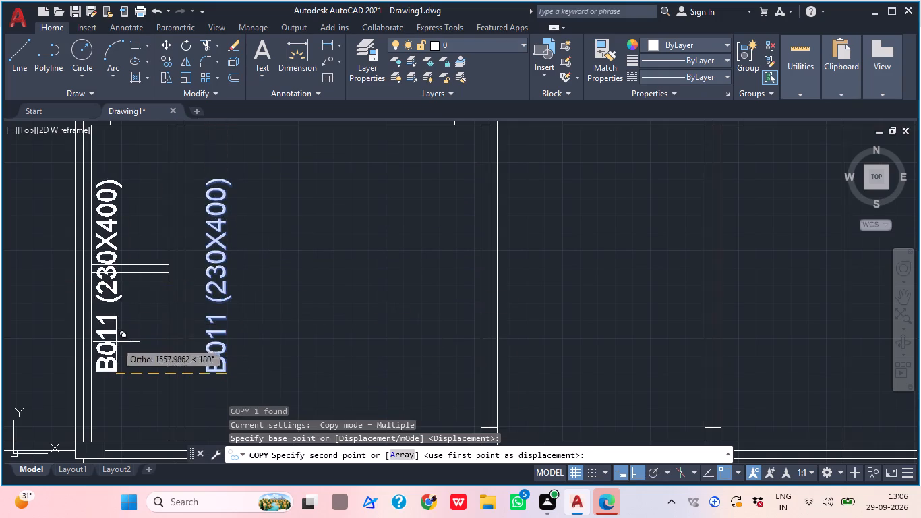
pyautogui.scroll(-1, 175, 347)
pyautogui.moveTo(241, 357); pyautogui.dragTo(313, 358, button='middle')
pyautogui.click(165, 366)
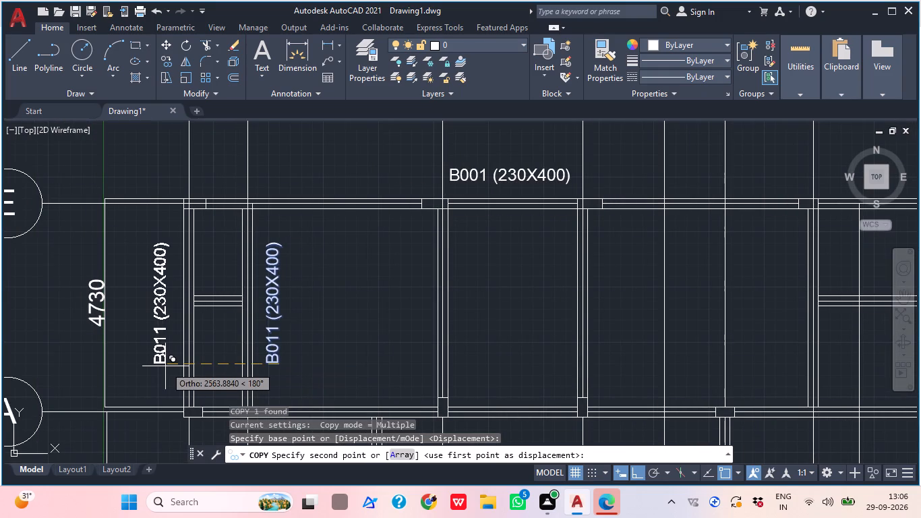
pyautogui.moveTo(319, 373); pyautogui.dragTo(197, 373, button='middle')
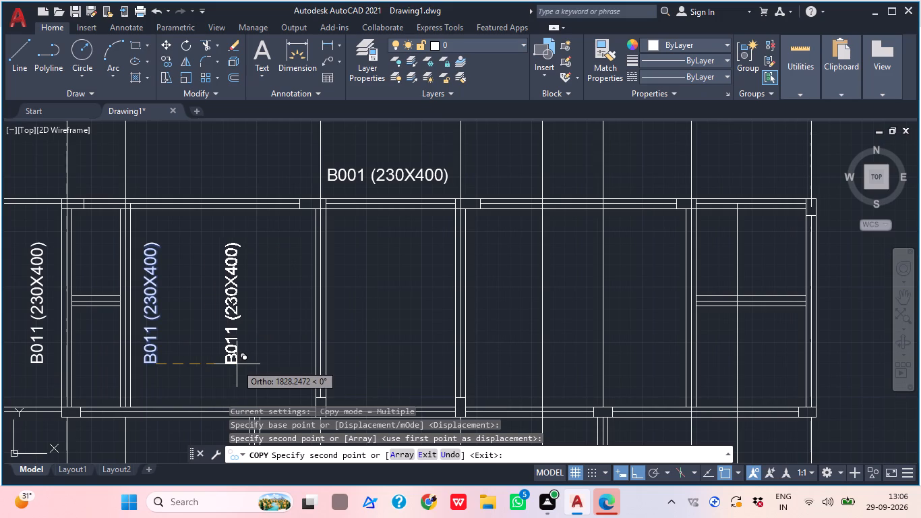
pyautogui.click(299, 376)
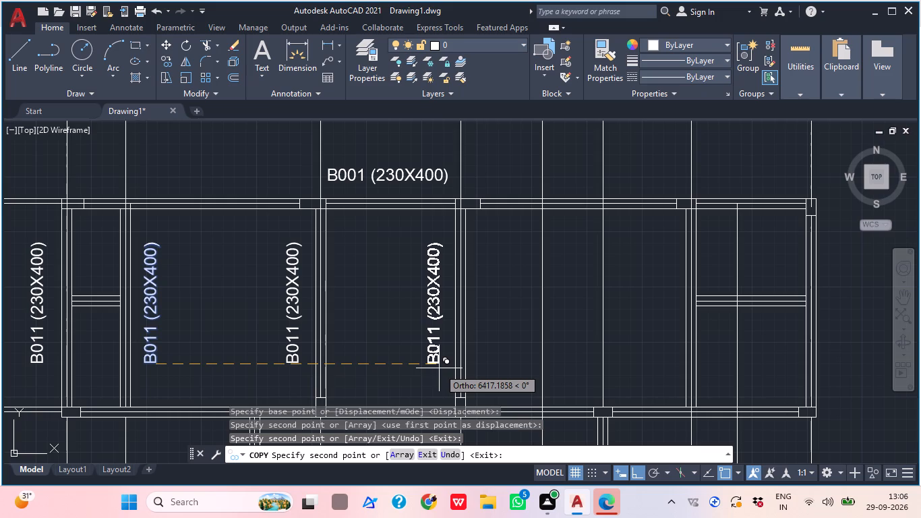
pyautogui.click(441, 368)
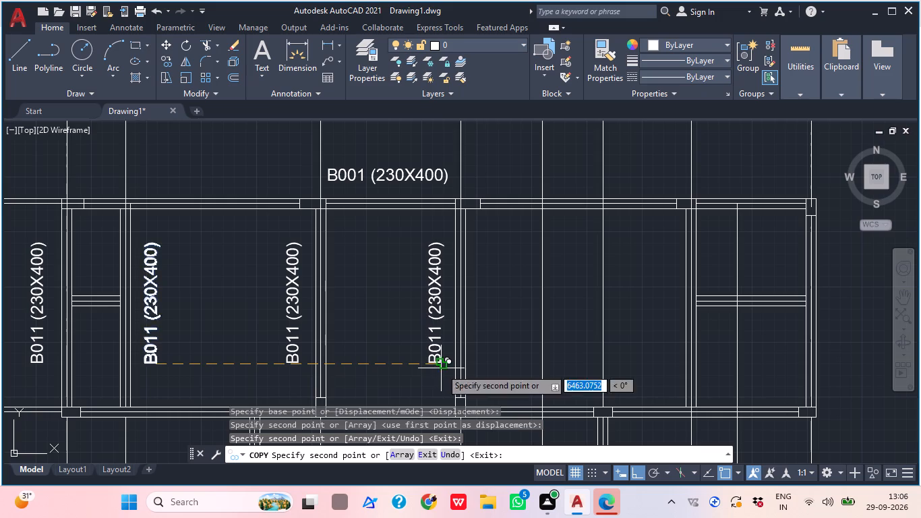
pyautogui.moveTo(468, 368); pyautogui.dragTo(405, 372, button='middle')
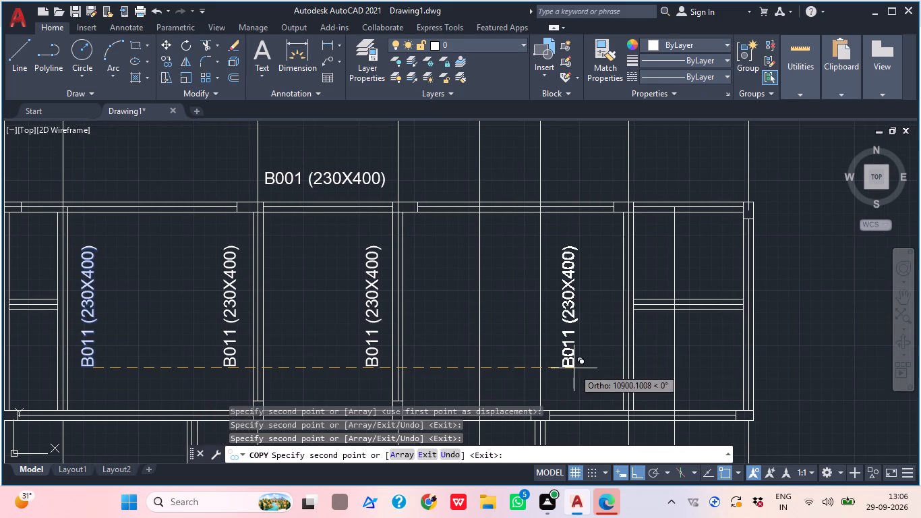
pyautogui.click(614, 370)
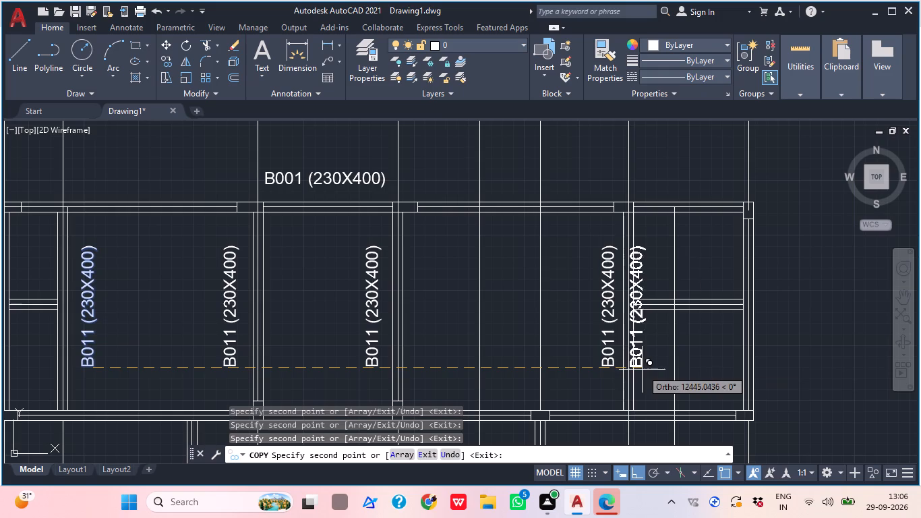
pyautogui.click(777, 366)
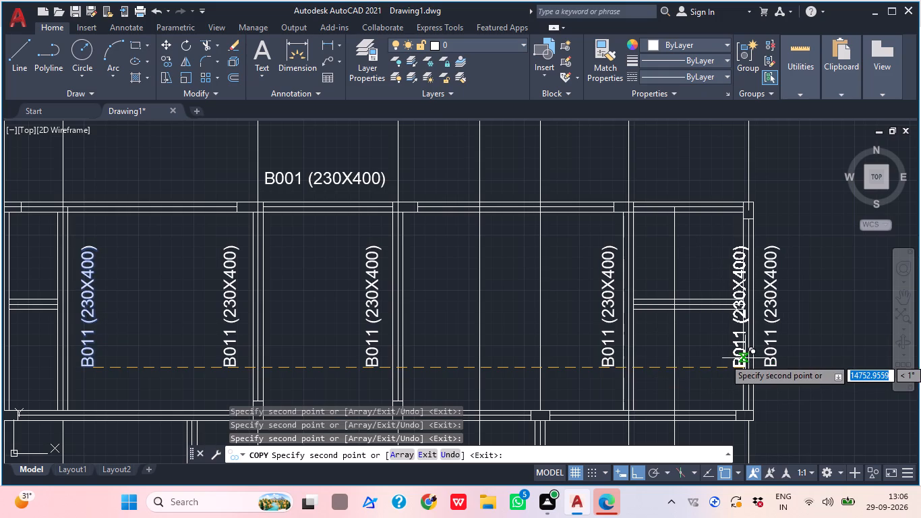
# Turn Ortho off and place a B011 (230X400) copy beside the eastern vertical beam between grids A and C.
pyautogui.moveTo(583, 383); pyautogui.dragTo(586, 131, button='middle')
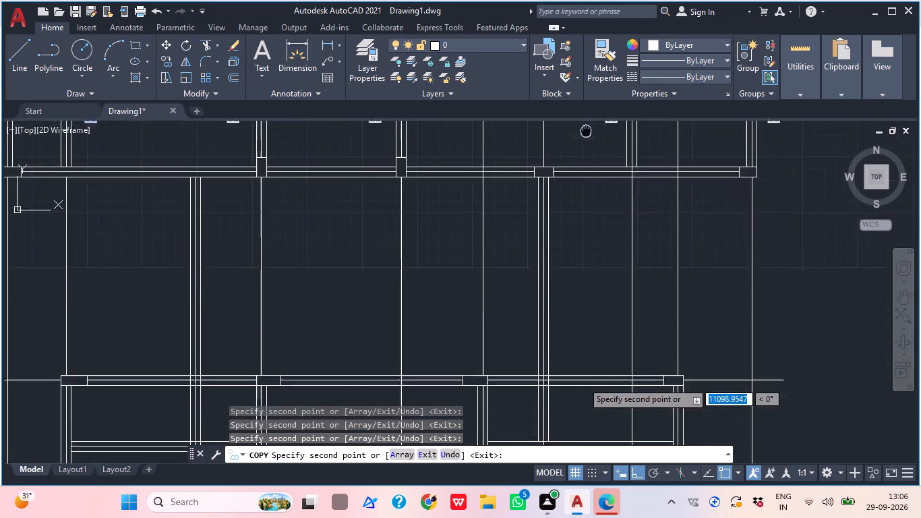
pyautogui.moveTo(586, 131); pyautogui.dragTo(590, 127, button='middle')
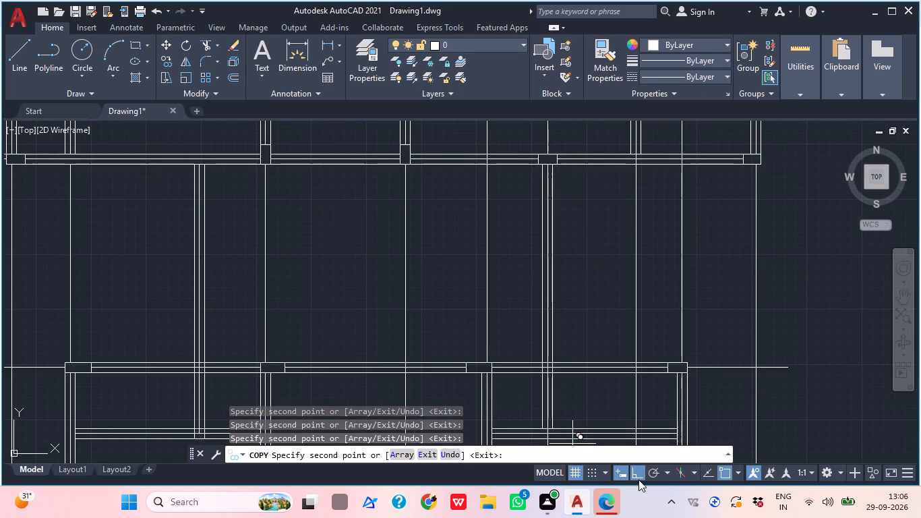
pyautogui.click(638, 474)
pyautogui.scroll(-4, 632, 418)
pyautogui.scroll(1, 596, 406)
pyautogui.moveTo(564, 367); pyautogui.dragTo(478, 309, button='middle')
pyautogui.scroll(2, 490, 318)
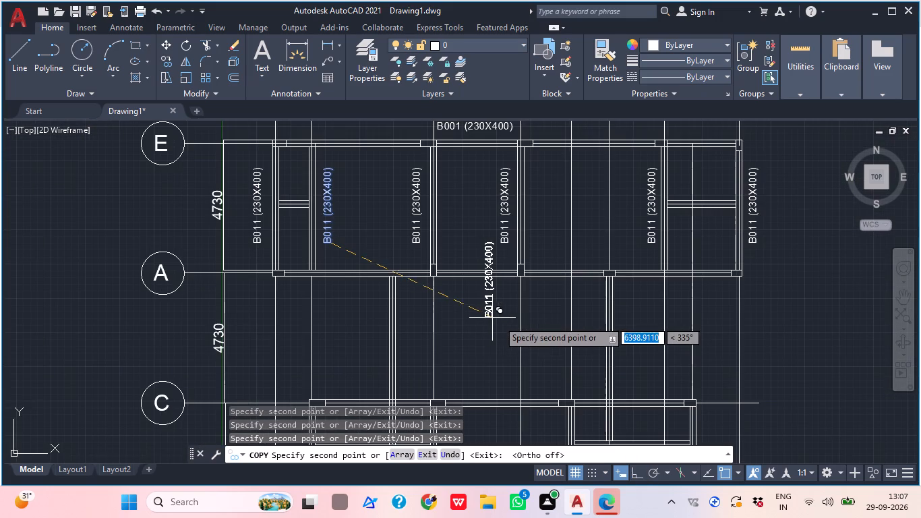
pyautogui.scroll(2, 588, 336)
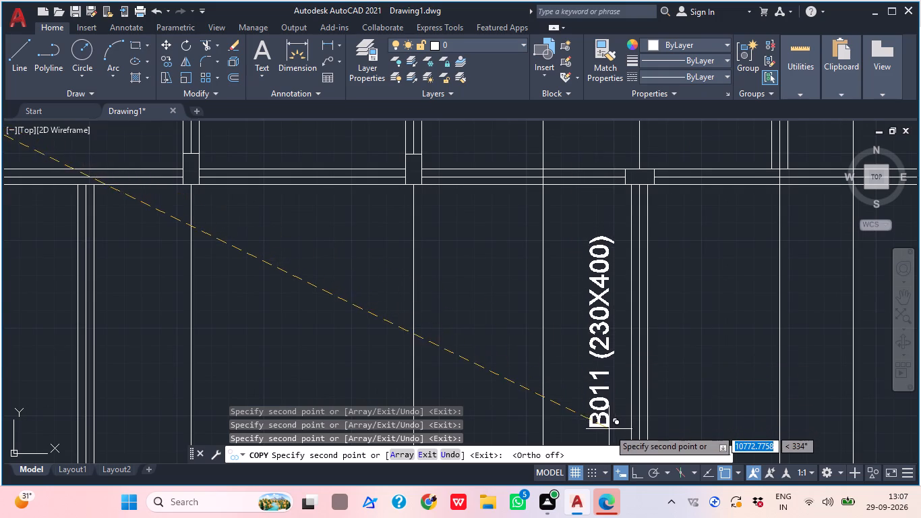
pyautogui.scroll(-1, 609, 429)
pyautogui.click(612, 431)
# Place another B011 (230X400) copy beside the western vertical beam between grids A and C.
pyautogui.moveTo(550, 430); pyautogui.dragTo(541, 417, button='middle')
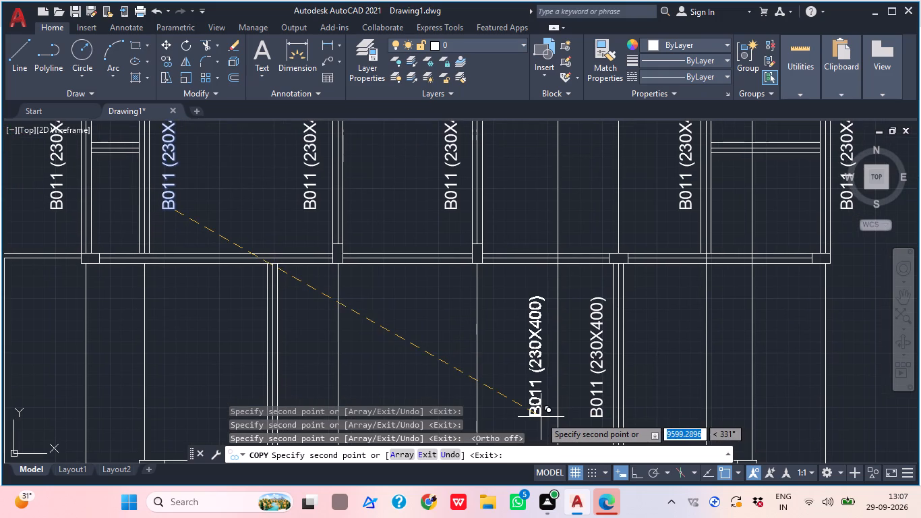
pyautogui.moveTo(458, 417); pyautogui.dragTo(465, 397, button='middle')
pyautogui.scroll(-1, 402, 405)
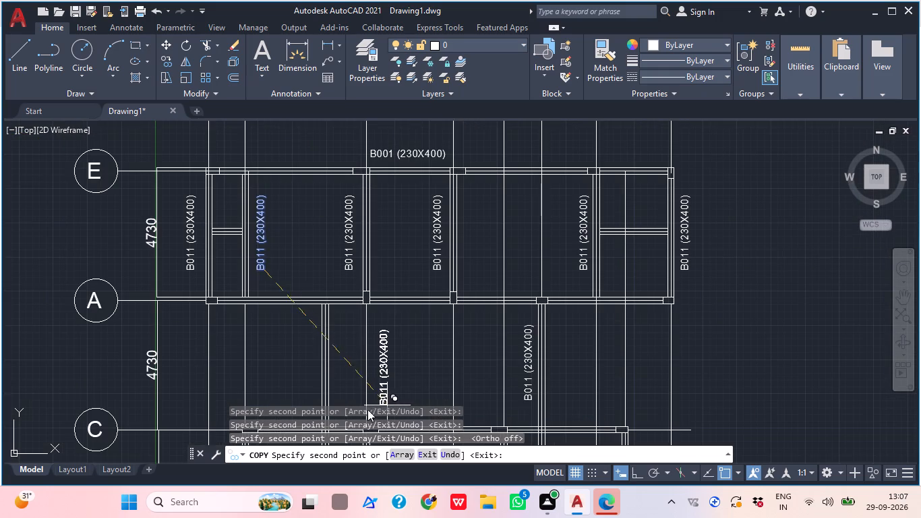
pyautogui.scroll(1, 276, 404)
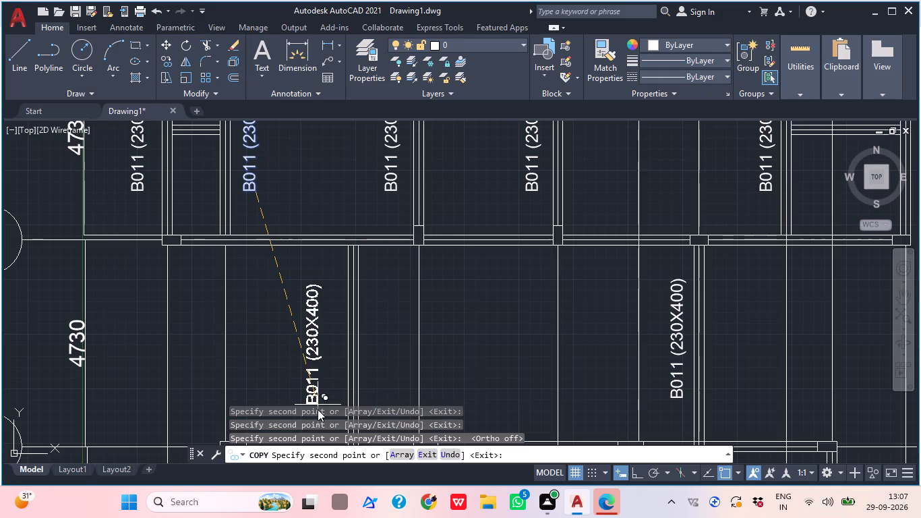
pyautogui.moveTo(325, 407); pyautogui.dragTo(347, 366, button='middle')
pyautogui.moveTo(336, 378); pyautogui.dragTo(394, 237, button='middle')
pyautogui.moveTo(401, 259); pyautogui.dragTo(396, 268, button='middle')
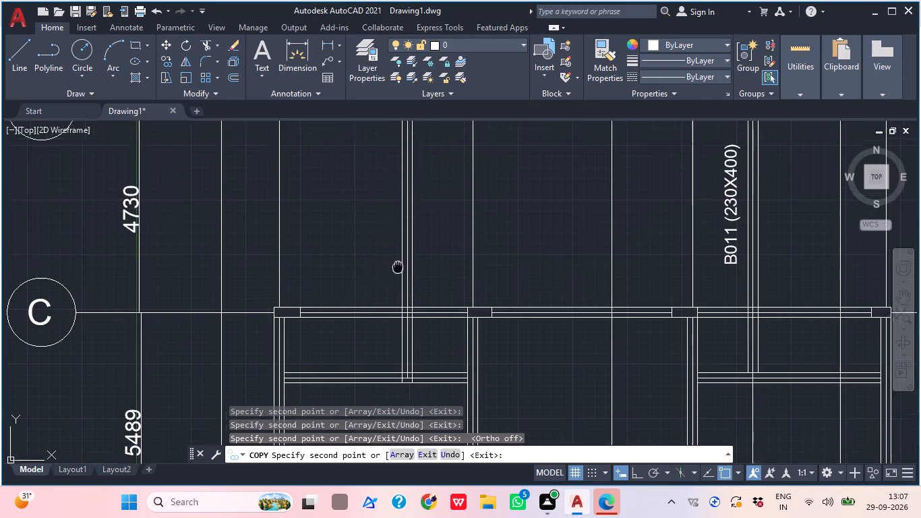
pyautogui.moveTo(396, 268); pyautogui.dragTo(382, 286, button='middle')
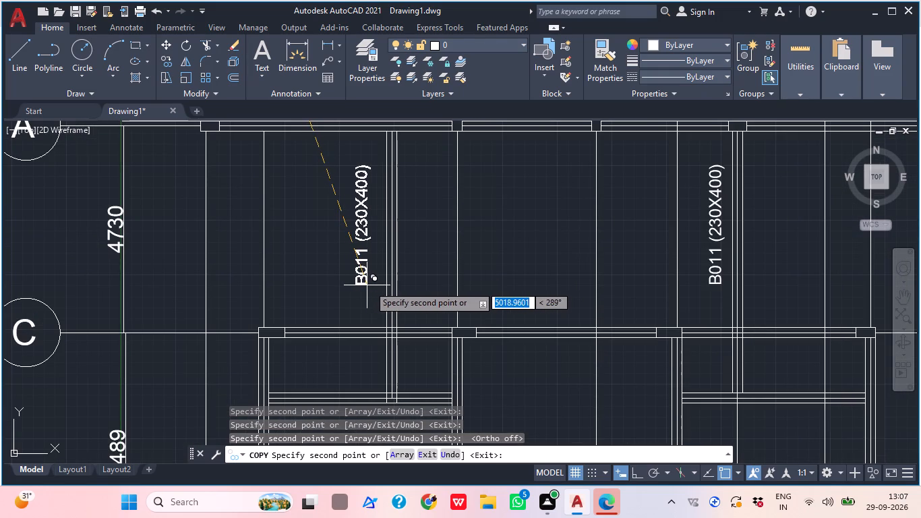
pyautogui.click(372, 283)
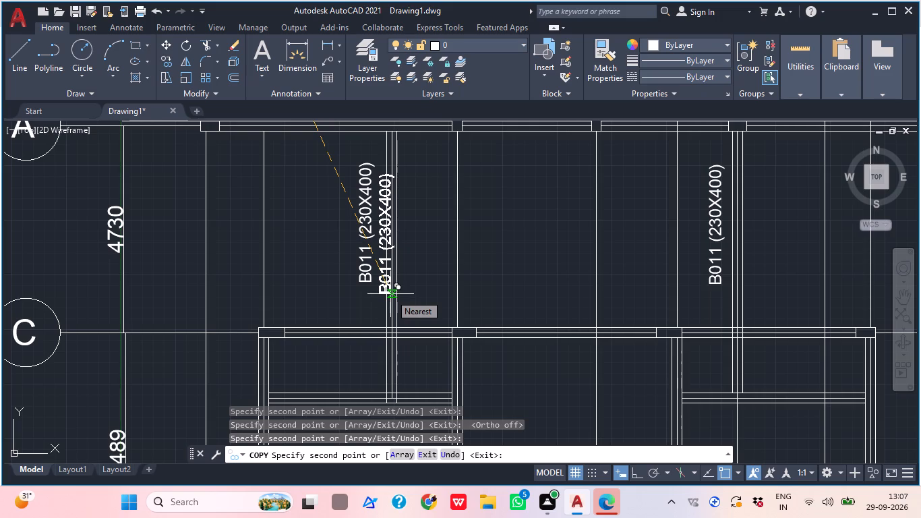
# Copy the vertical B011 (230X400) label beside each of the four vertical beams between grids C and B.
pyautogui.scroll(-1, 450, 307)
pyautogui.moveTo(449, 307); pyautogui.dragTo(361, 294, button='middle')
pyautogui.moveTo(426, 335); pyautogui.dragTo(409, 303, button='middle')
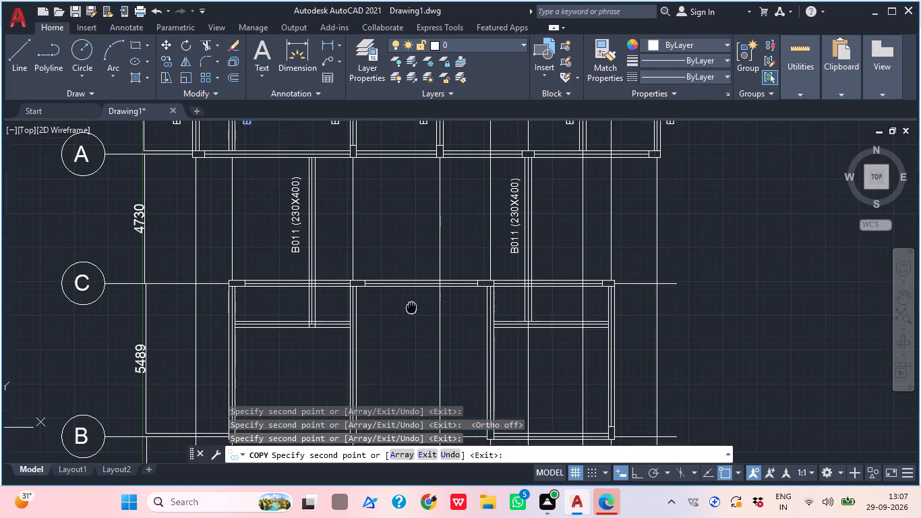
pyautogui.moveTo(409, 303); pyautogui.dragTo(409, 301, button='middle')
pyautogui.scroll(-1, 409, 301)
pyautogui.scroll(2, 546, 374)
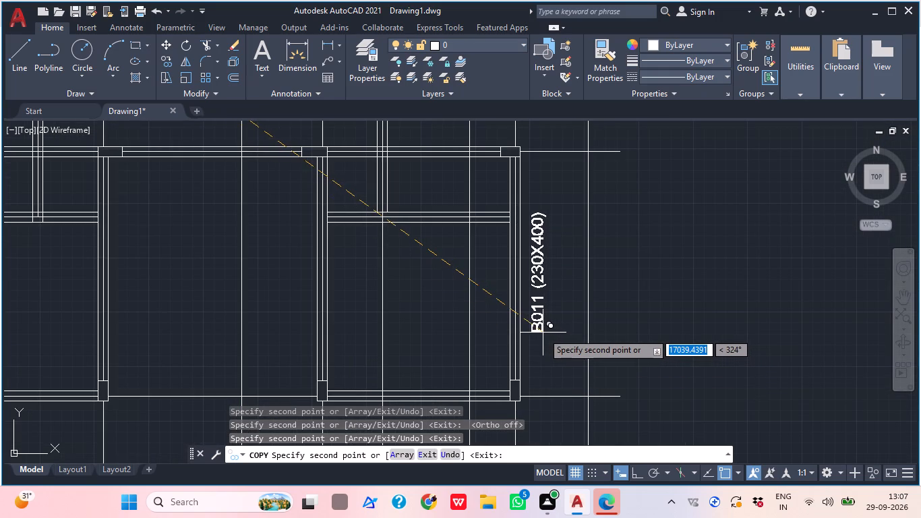
pyautogui.click(543, 333)
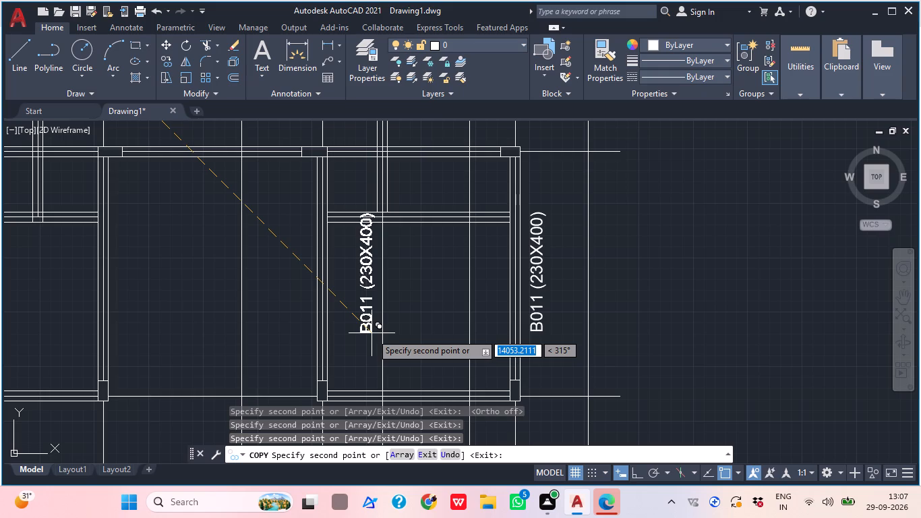
pyautogui.click(301, 324)
pyautogui.scroll(-2, 328, 320)
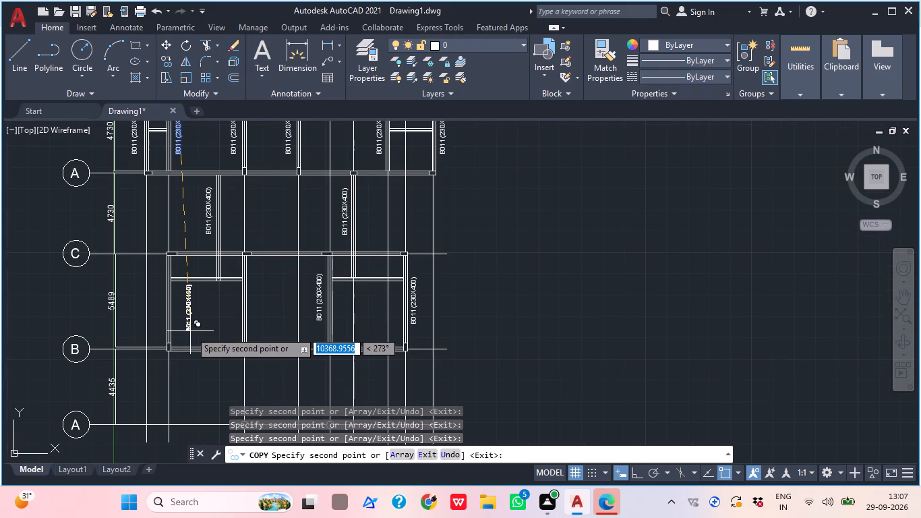
pyautogui.scroll(1, 251, 330)
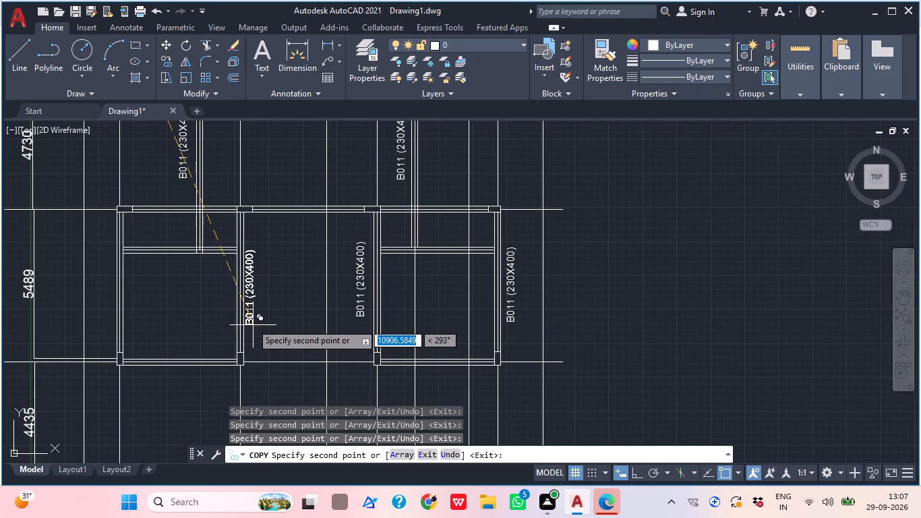
pyautogui.click(228, 310)
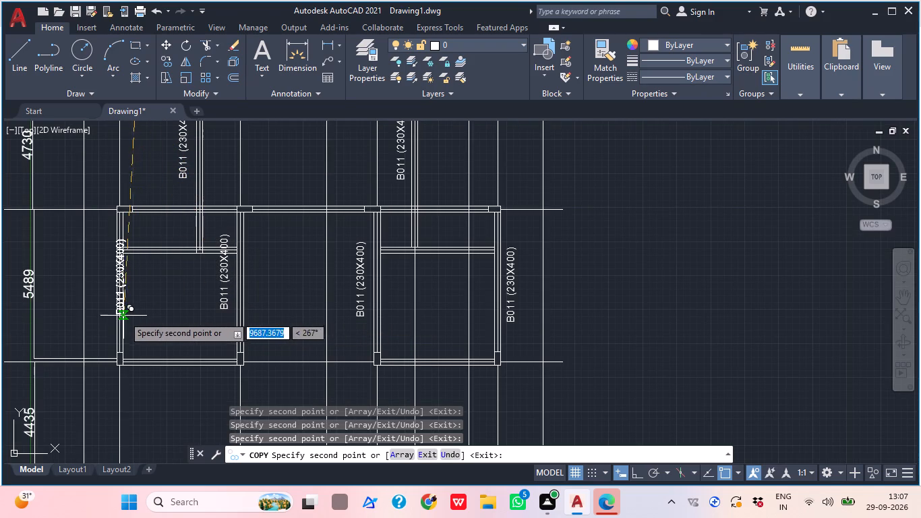
pyautogui.click(105, 311)
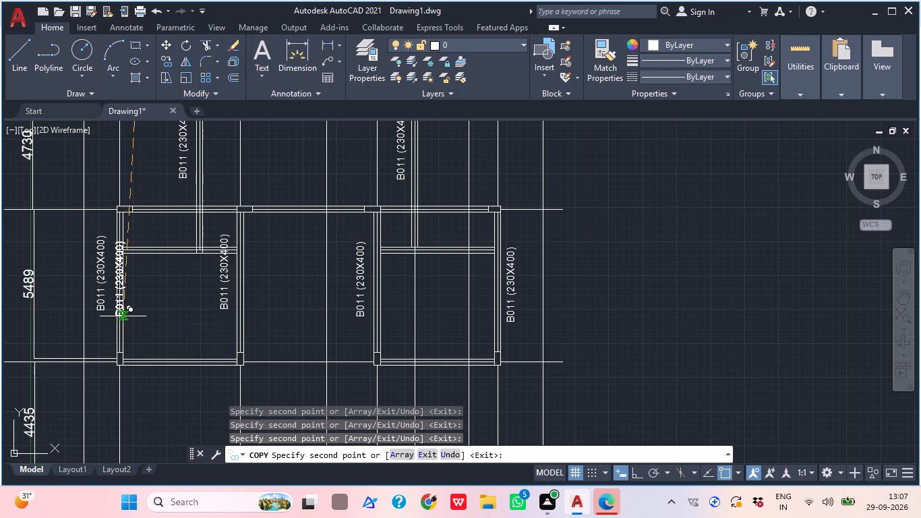
pyautogui.moveTo(270, 343); pyautogui.dragTo(299, 343, button='middle')
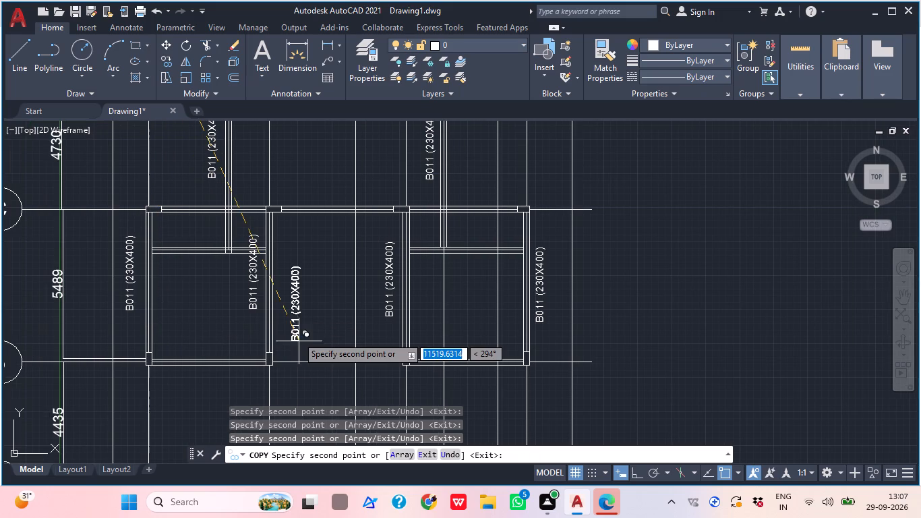
pyautogui.press('Escape')
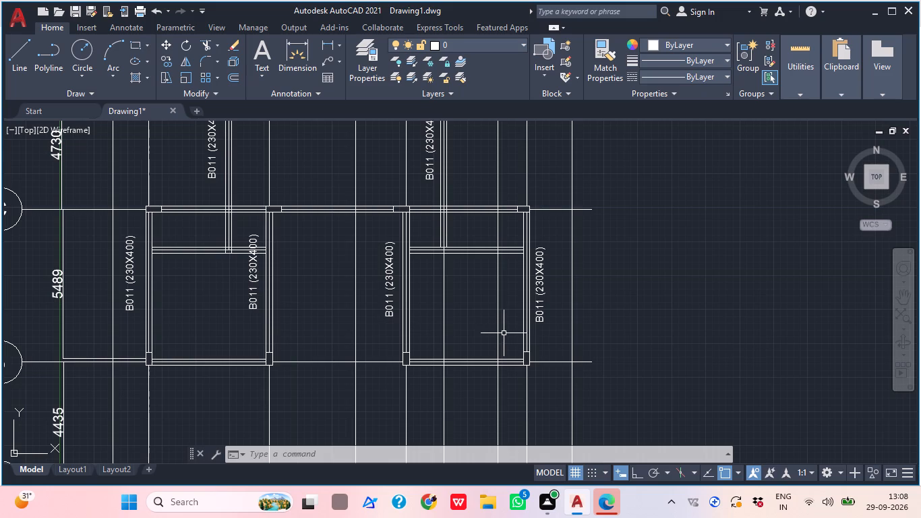
# Change the westernmost vertical beam label between grids E and A to B009 (230X400).
pyautogui.moveTo(595, 280); pyautogui.dragTo(587, 287, button='middle')
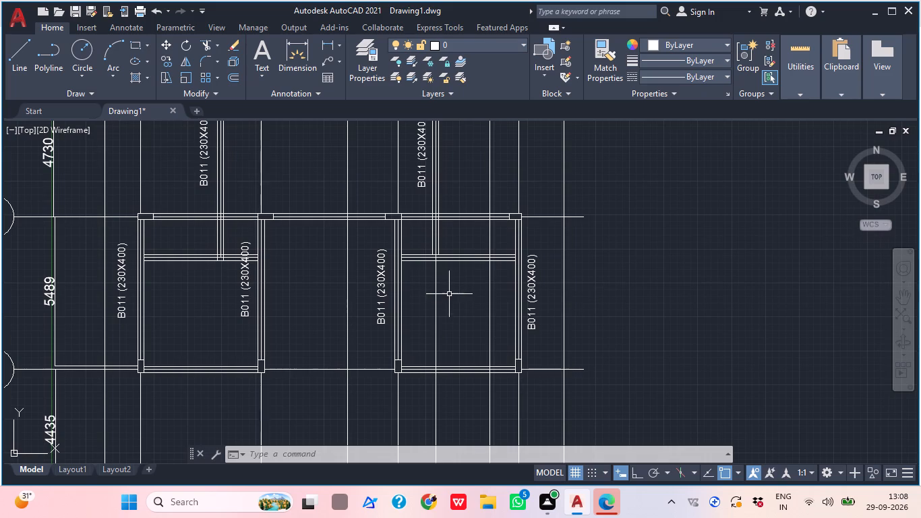
pyautogui.moveTo(446, 297); pyautogui.dragTo(436, 306, button='middle')
pyautogui.scroll(-1, 436, 306)
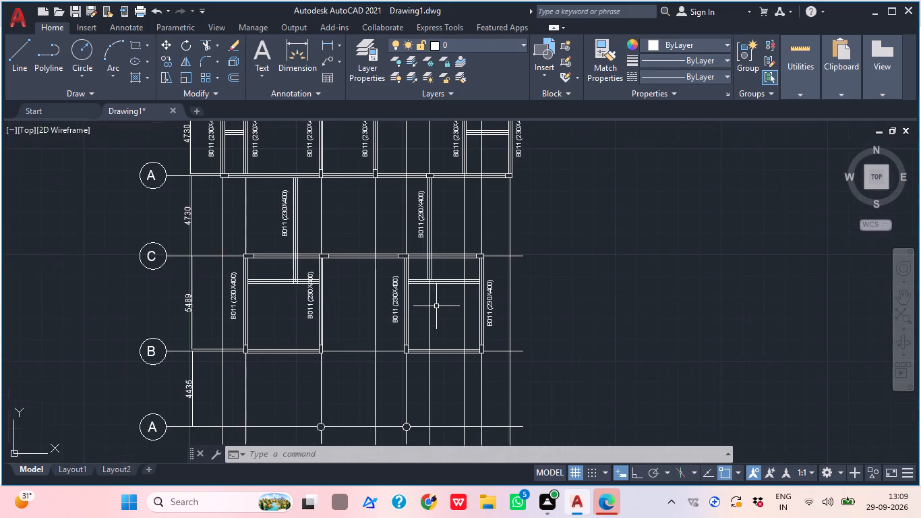
pyautogui.moveTo(436, 308); pyautogui.dragTo(429, 312, button='middle')
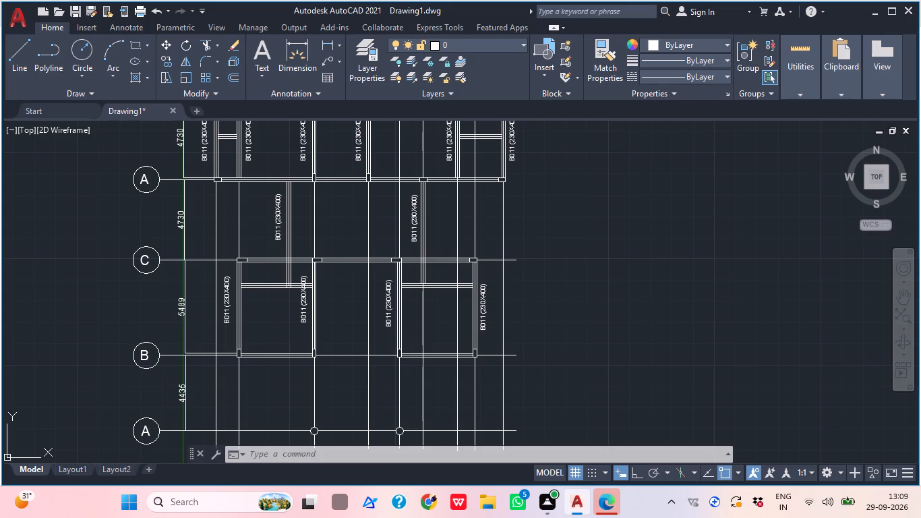
pyautogui.scroll(-1, 426, 312)
pyautogui.moveTo(538, 311); pyautogui.dragTo(490, 320, button='middle')
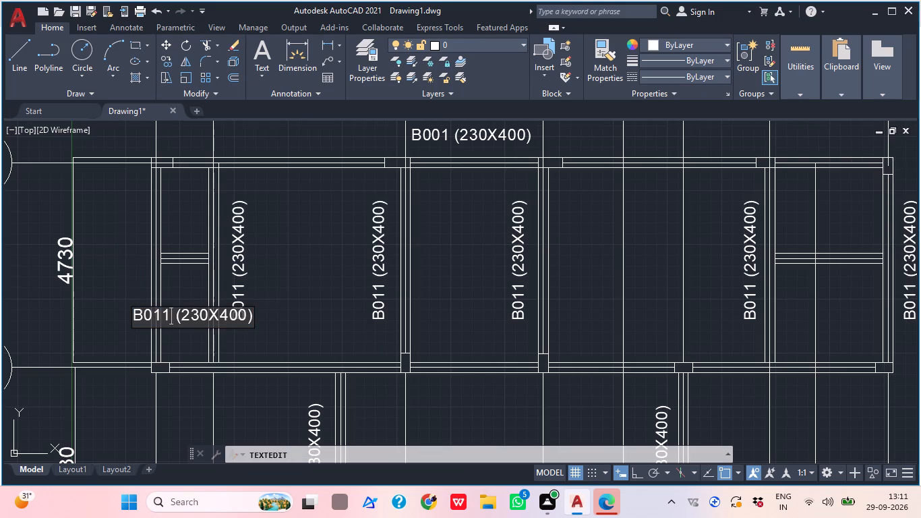
pyautogui.press('BackSpace')
pyautogui.press('BackSpace')
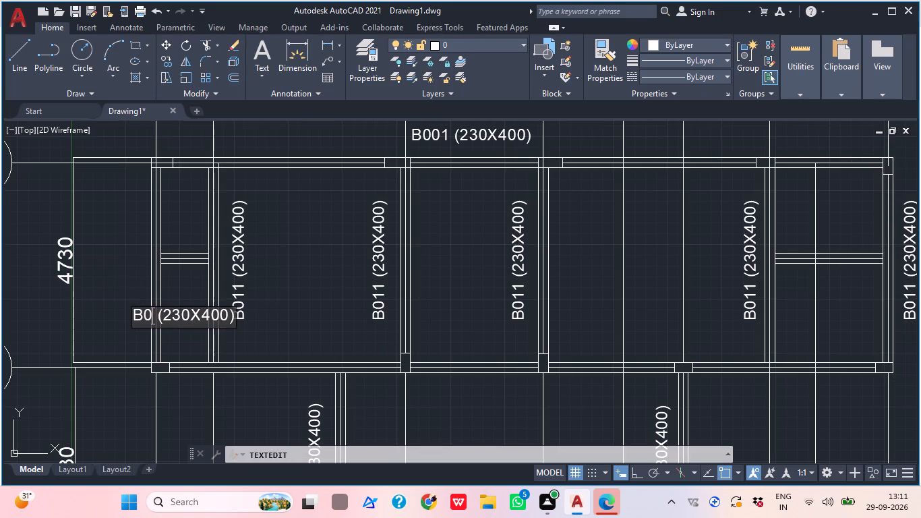
pyautogui.write('09')
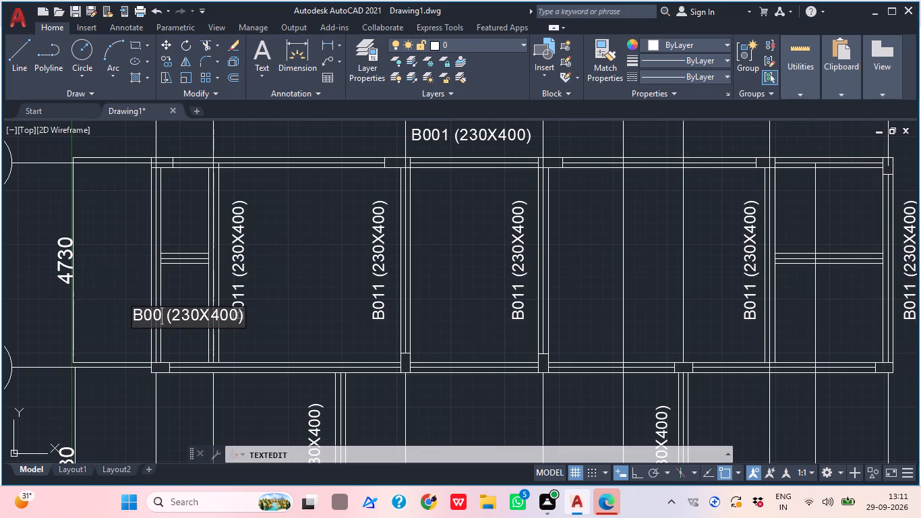
pyautogui.click(282, 336)
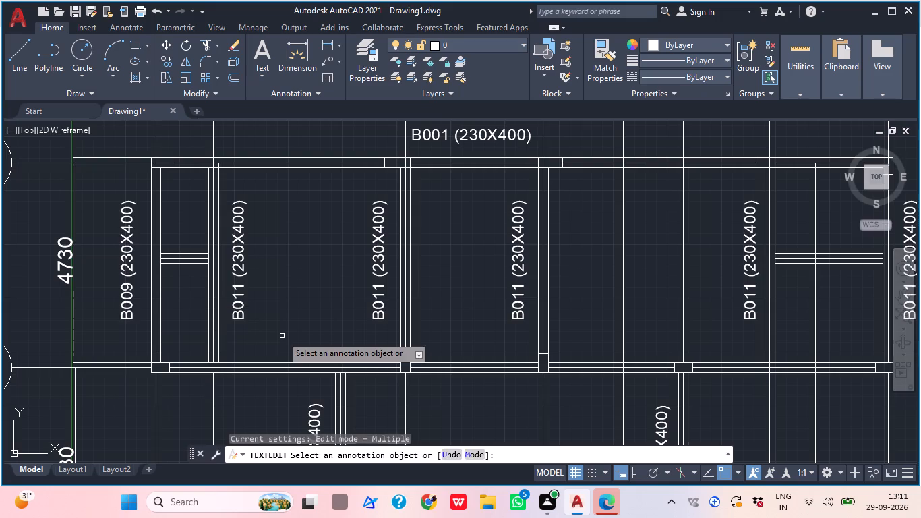
# Change the third vertical beam label from the west between grids E and A to B014 (230X400).
pyautogui.middleClick(339, 300)
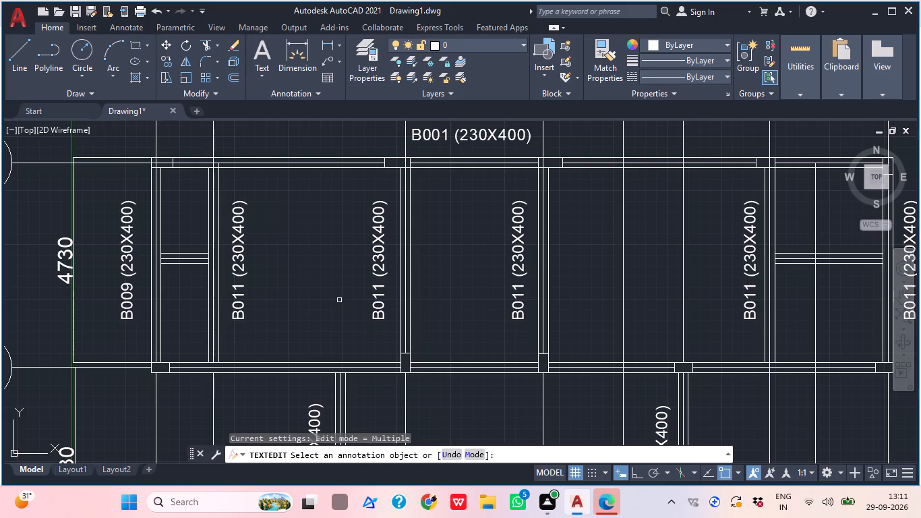
pyautogui.middleClick(379, 297)
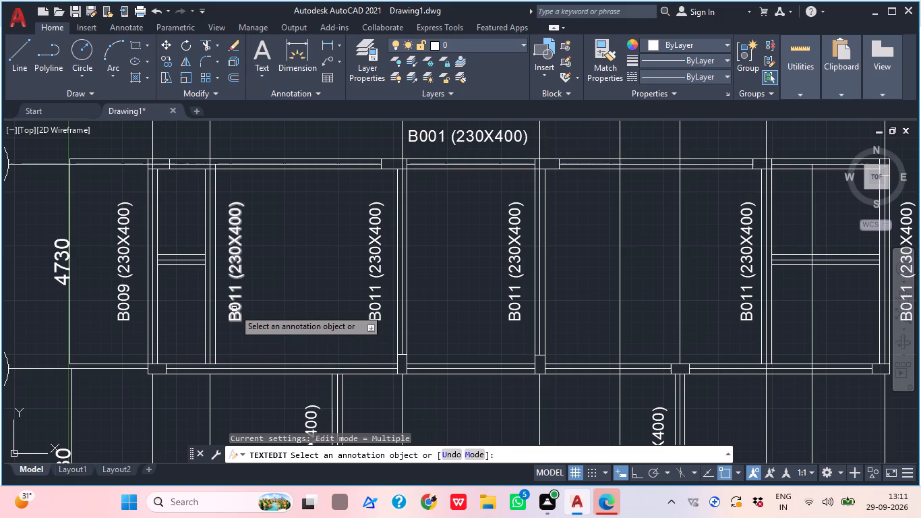
pyautogui.click(382, 303)
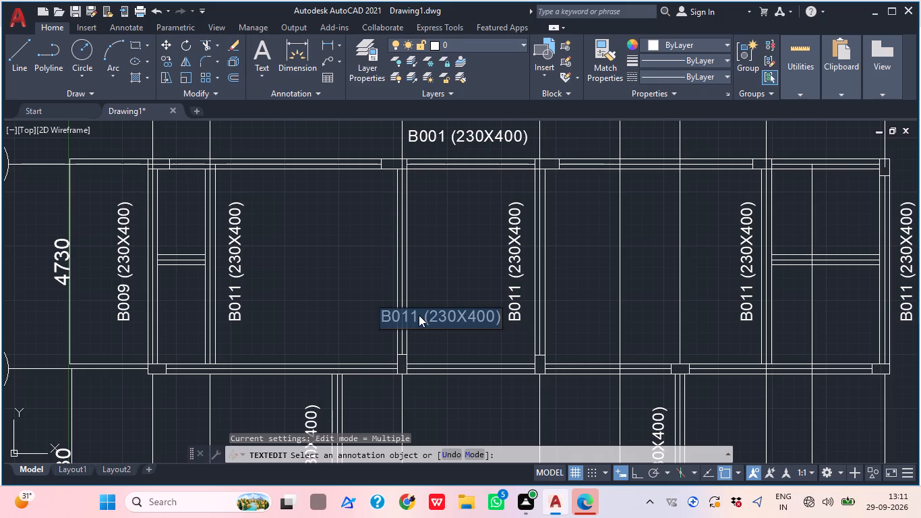
pyautogui.click(419, 315)
pyautogui.press('BackSpace')
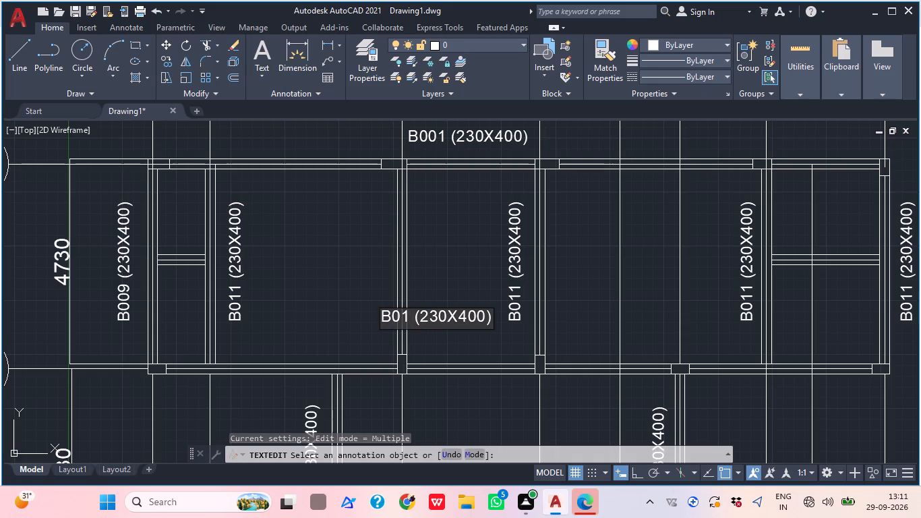
pyautogui.press('4')
pyautogui.click(539, 285)
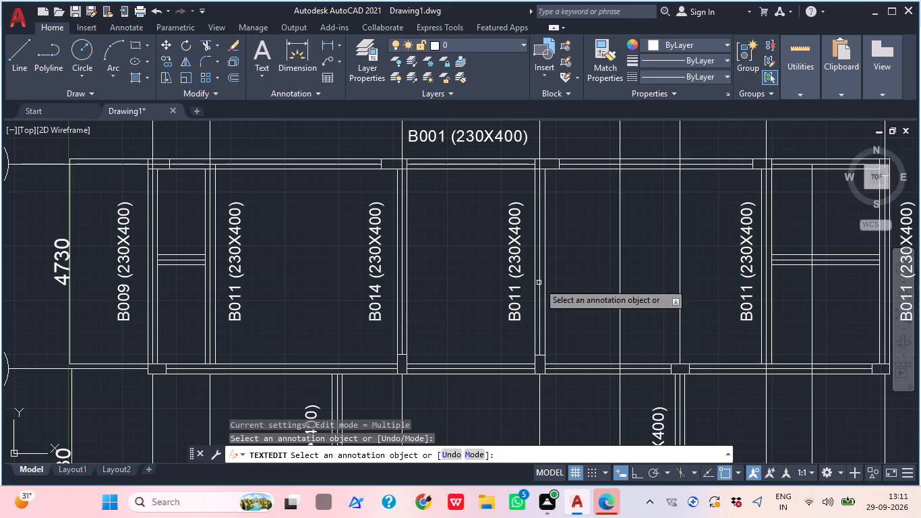
# Change the fourth vertical beam label from the west between grids E and A to B015 (230X400).
pyautogui.click(508, 298)
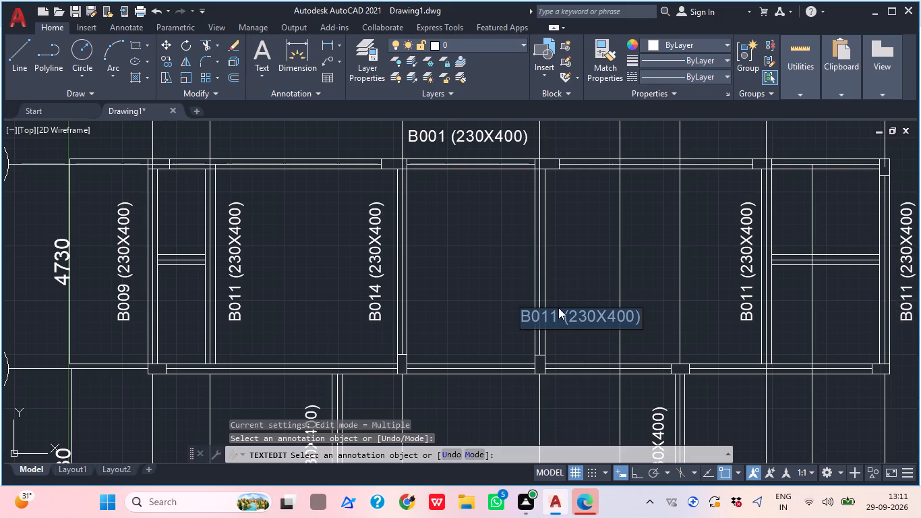
pyautogui.click(558, 308)
pyautogui.click(512, 285)
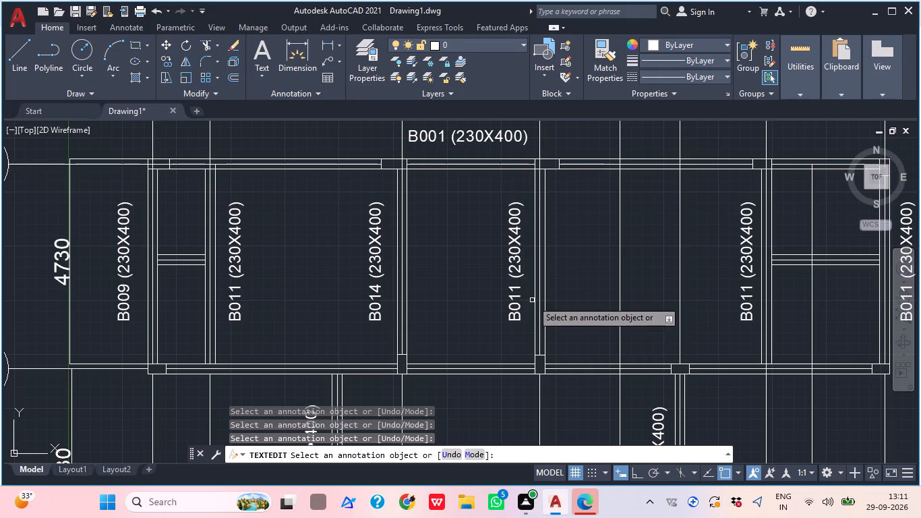
pyautogui.click(514, 299)
pyautogui.click(557, 315)
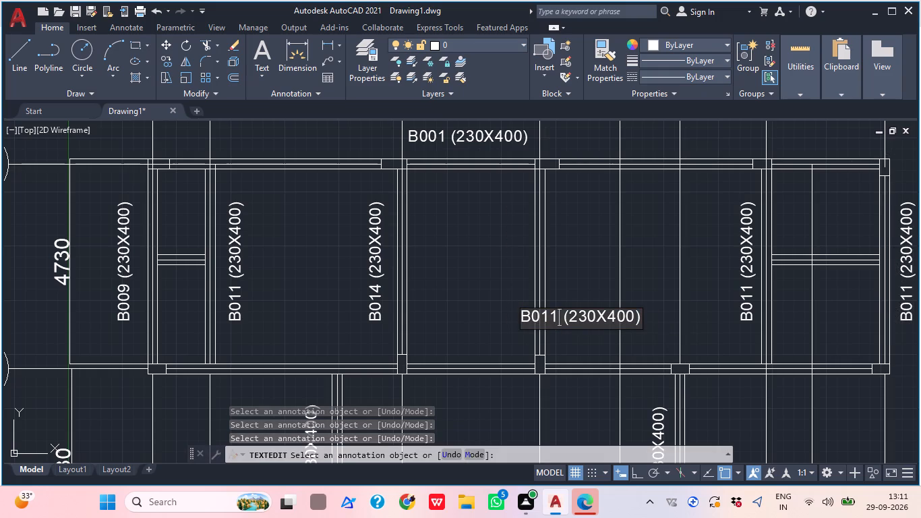
pyautogui.press('BackSpace')
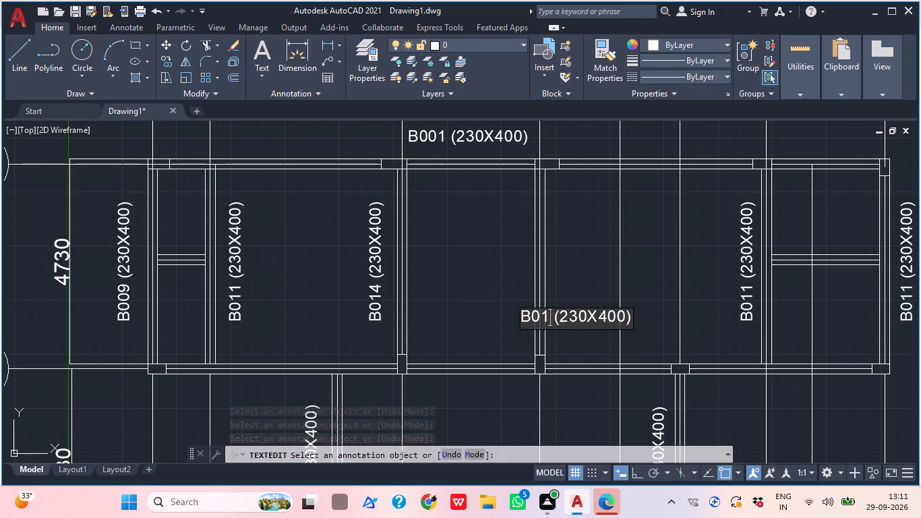
pyautogui.press('5')
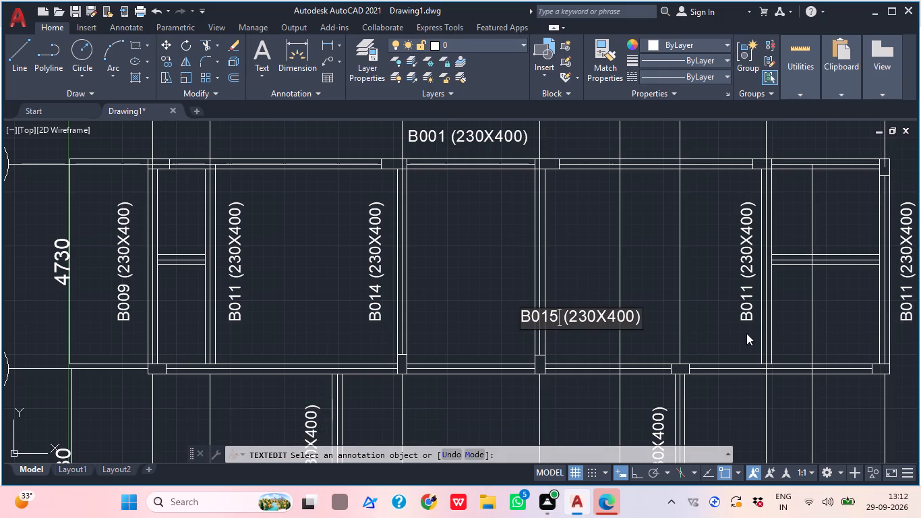
pyautogui.click(661, 337)
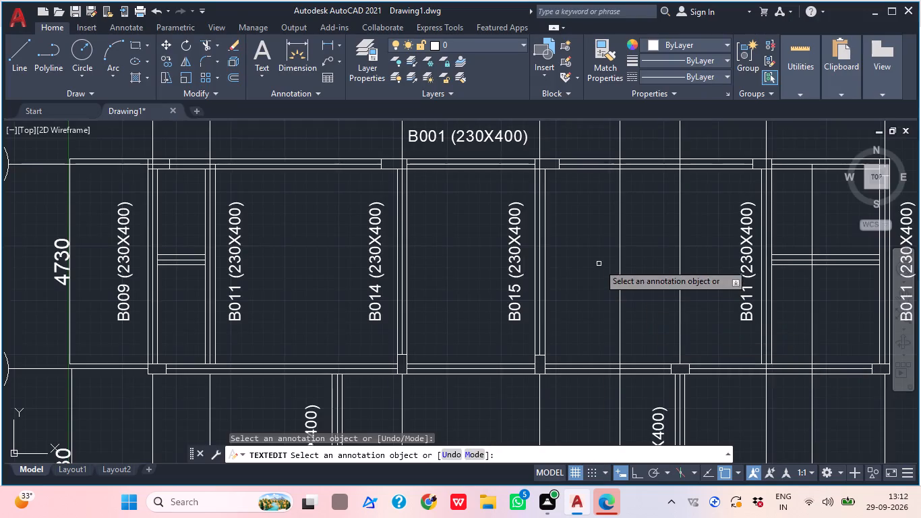
# Change the fifth vertical beam label from the west between grids E and A to B016 (230X400).
pyautogui.moveTo(594, 266); pyautogui.dragTo(403, 280, button='middle')
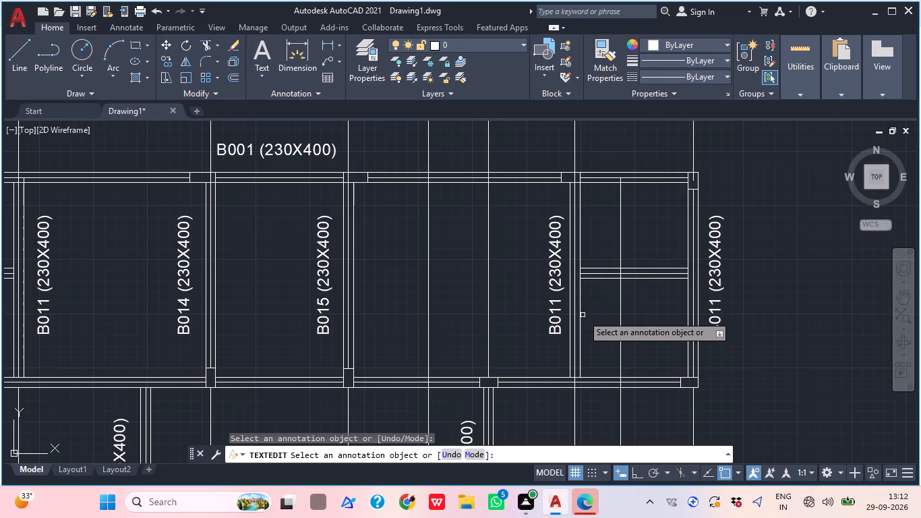
pyautogui.click(554, 319)
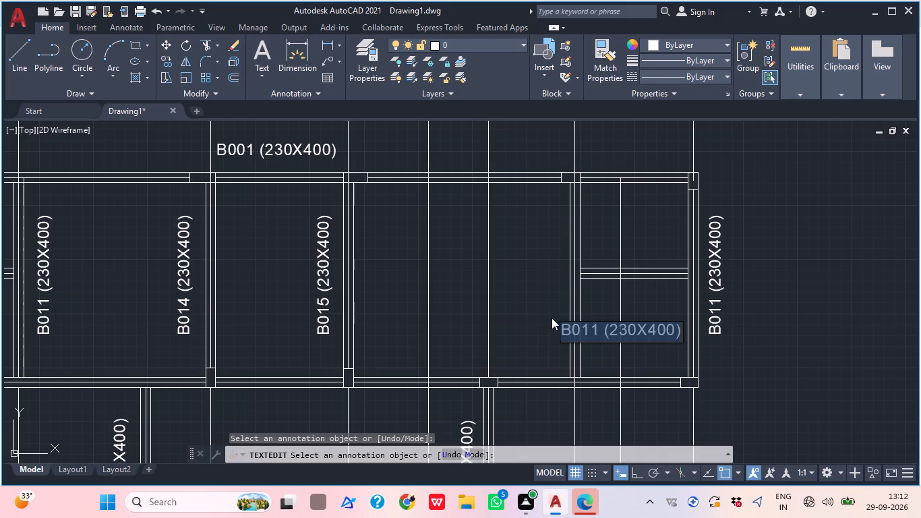
pyautogui.click(596, 332)
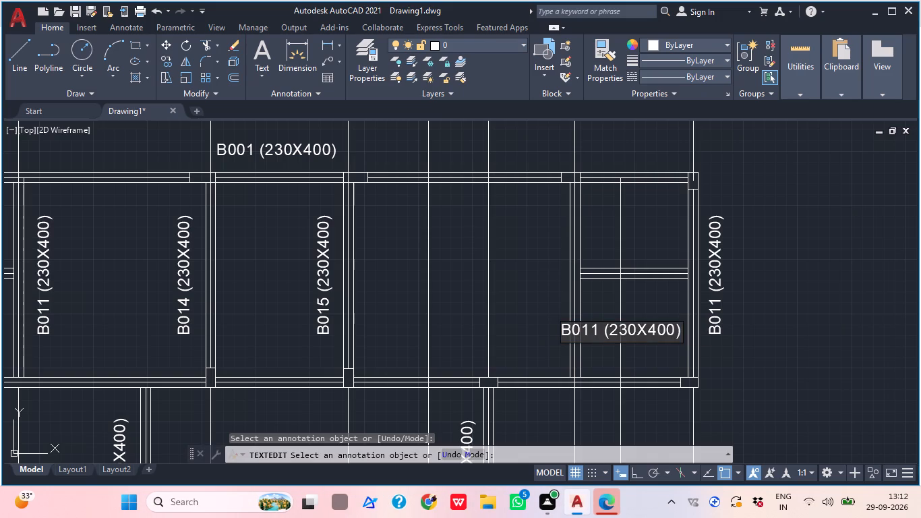
pyautogui.press('BackSpace')
pyautogui.press('6')
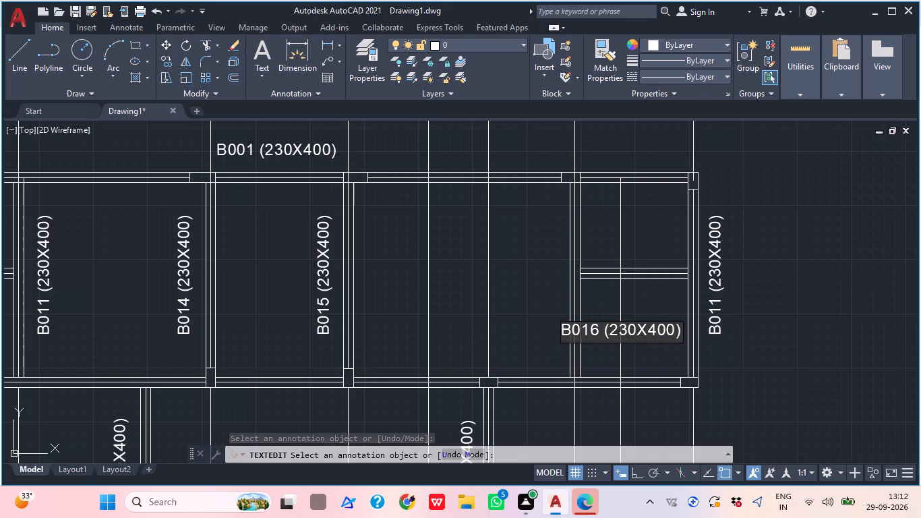
pyautogui.click(680, 352)
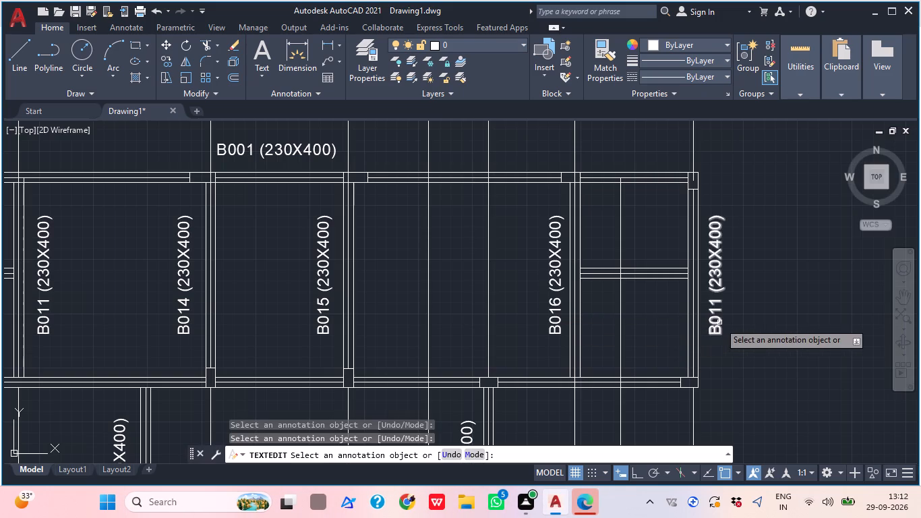
# Change the easternmost vertical beam label between grids E and A to B020 (230X400).
pyautogui.click(719, 322)
pyautogui.click(767, 330)
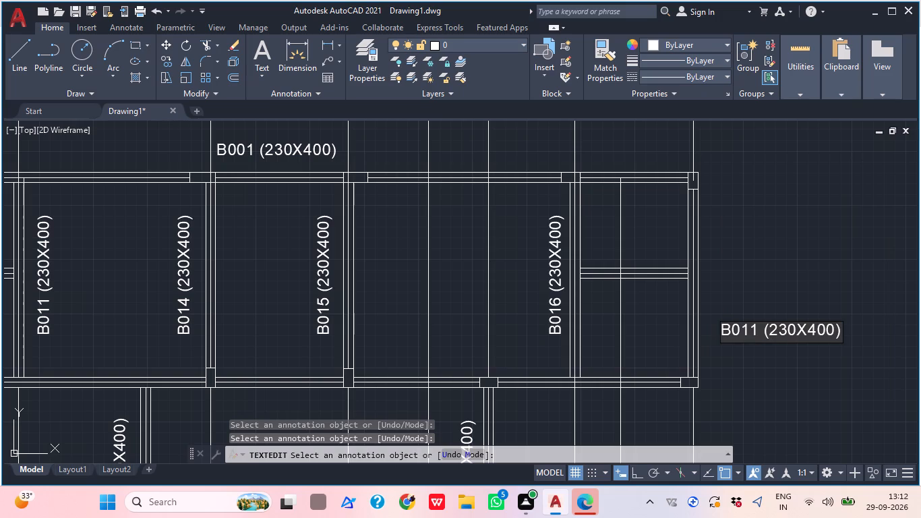
pyautogui.click(754, 328)
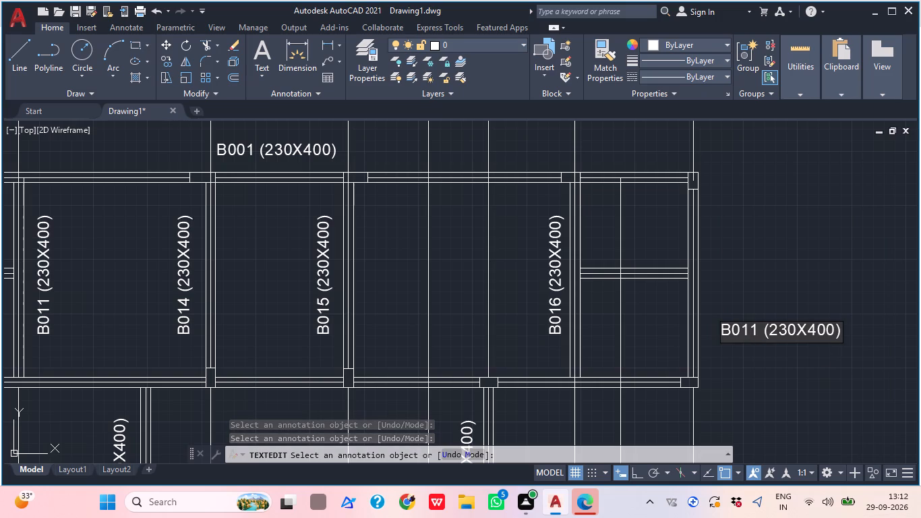
pyautogui.click(756, 319)
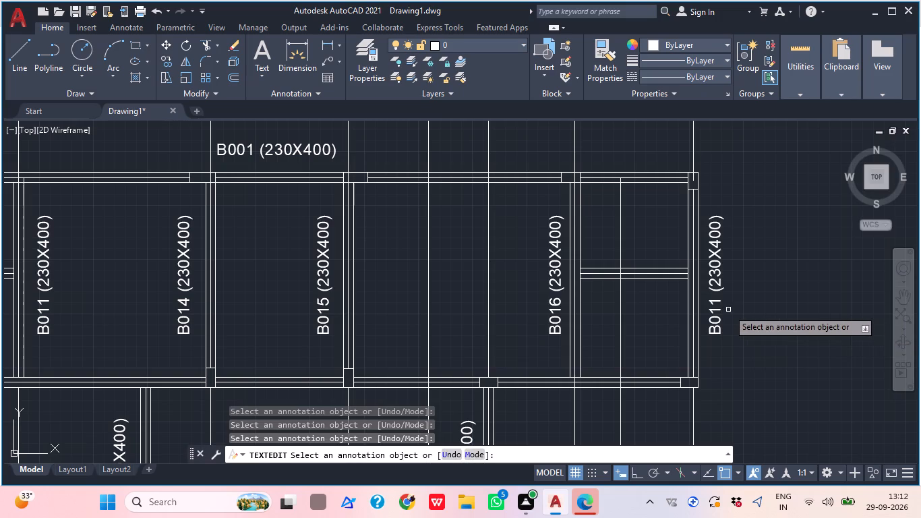
pyautogui.click(724, 306)
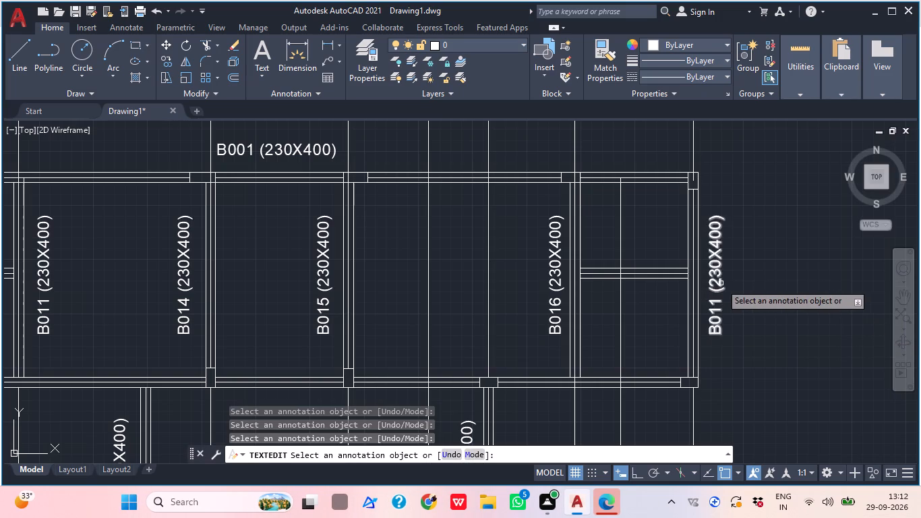
pyautogui.click(721, 283)
pyautogui.click(760, 326)
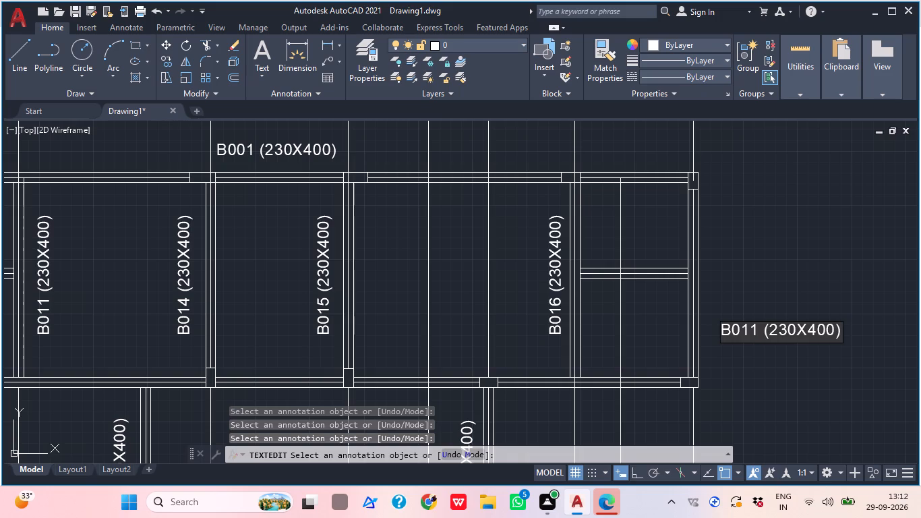
pyautogui.press('BackSpace')
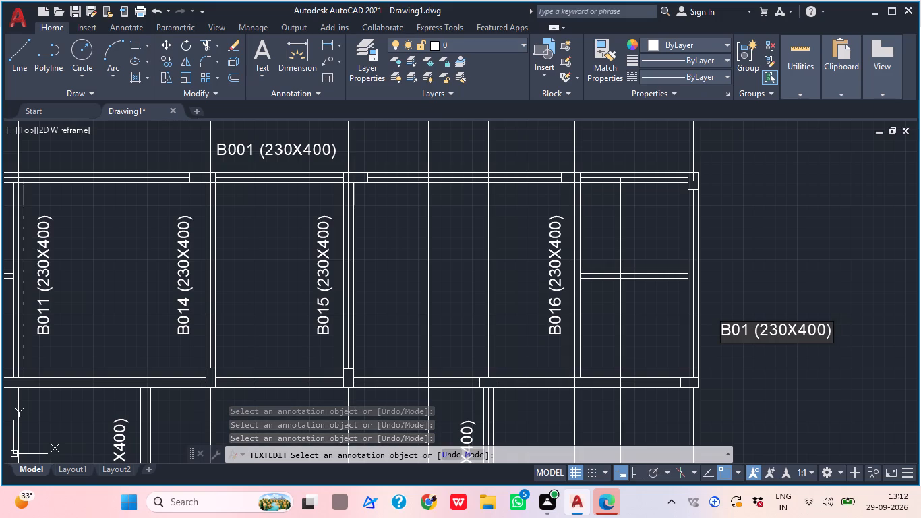
pyautogui.press('BackSpace')
pyautogui.press('2')
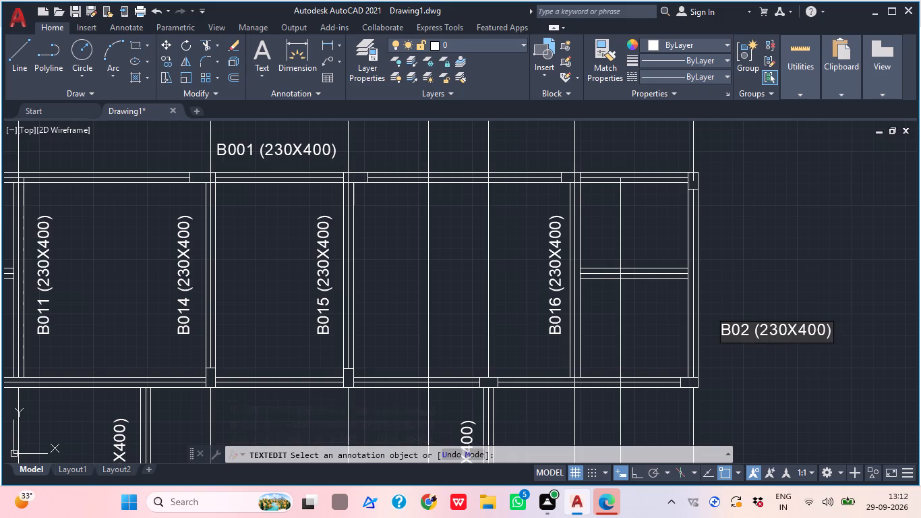
pyautogui.press('0')
pyautogui.click(747, 390)
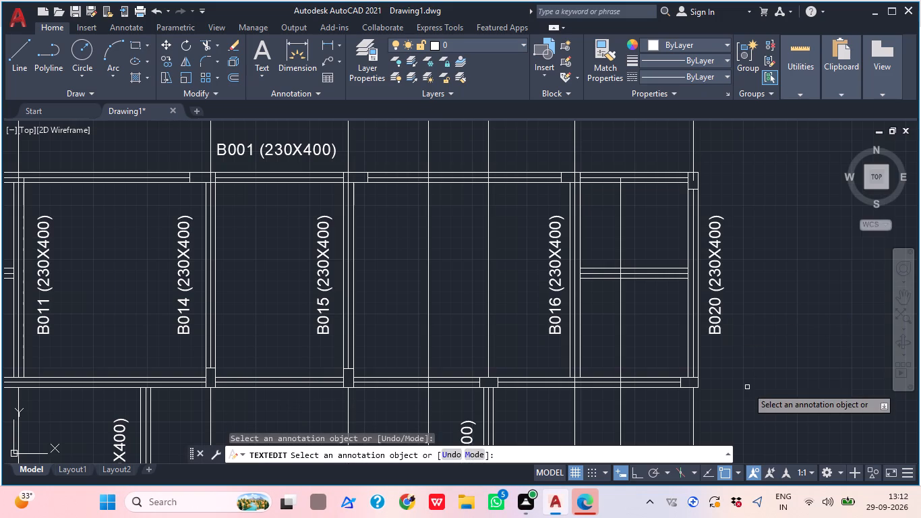
pyautogui.press('Escape')
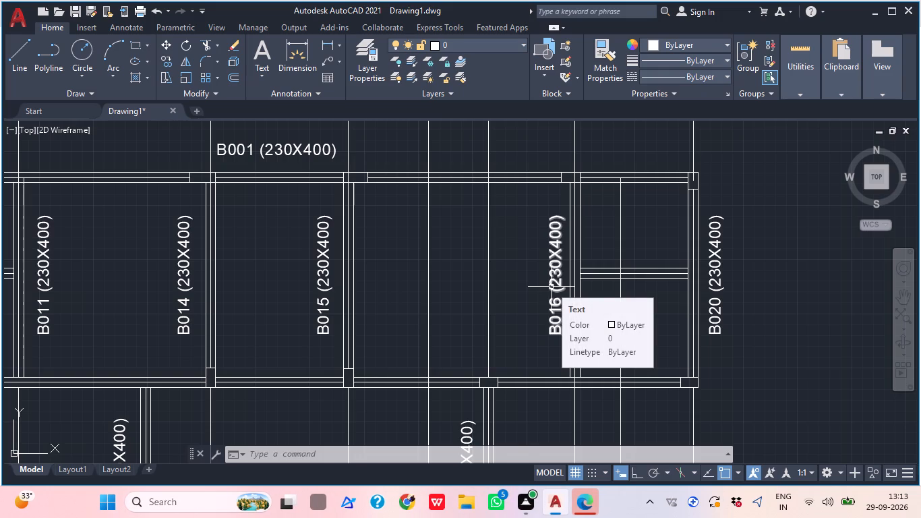
# Copy the horizontal B001 (230X400) label to just above the short horizontal beam between beams B016 and B020.
pyautogui.moveTo(564, 285); pyautogui.dragTo(548, 301, button='middle')
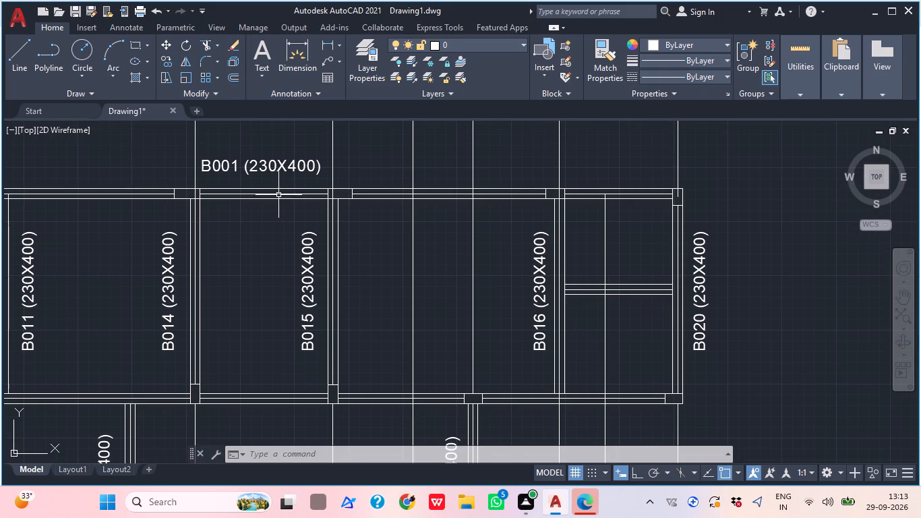
pyautogui.click(270, 167)
pyautogui.press('c')
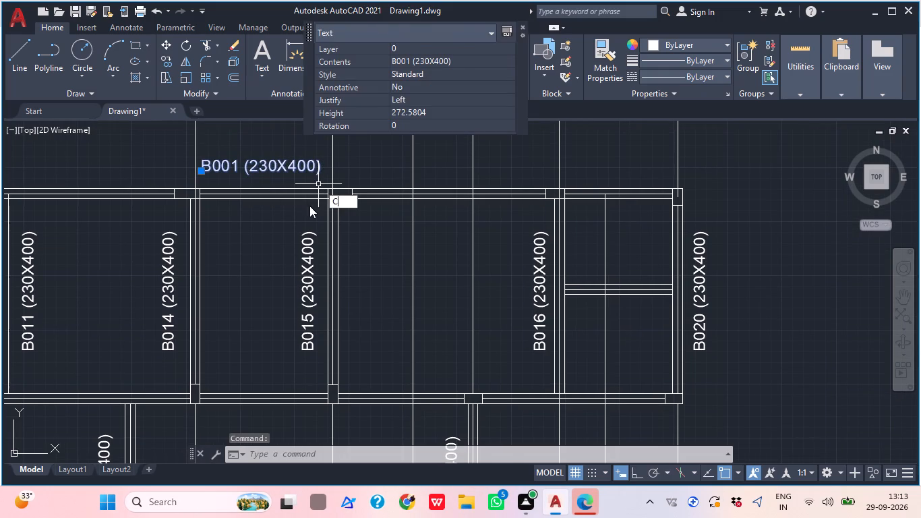
pyautogui.write('O')
pyautogui.press('space')
pyautogui.click(277, 173)
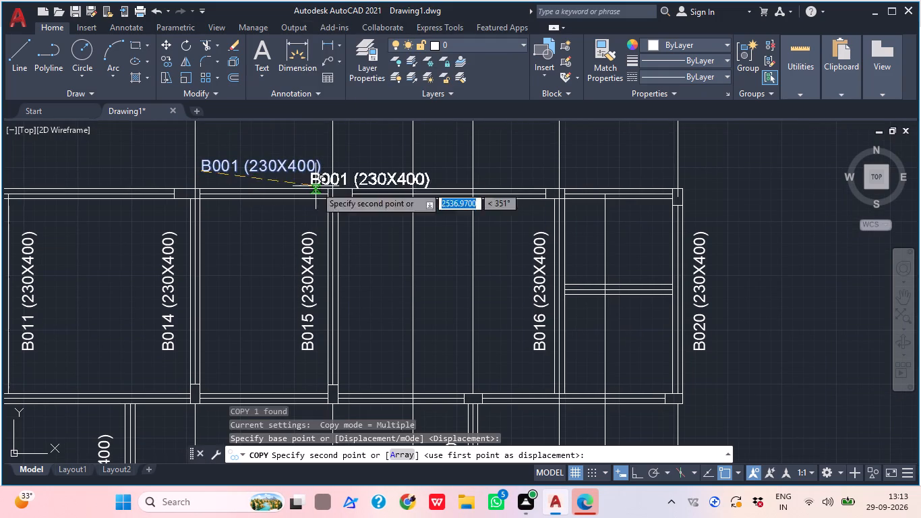
pyautogui.scroll(2, 570, 276)
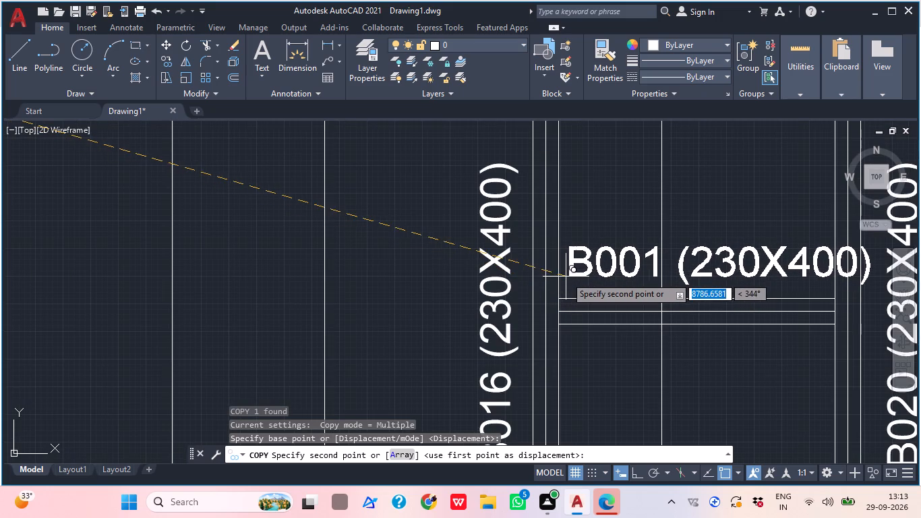
pyautogui.click(560, 282)
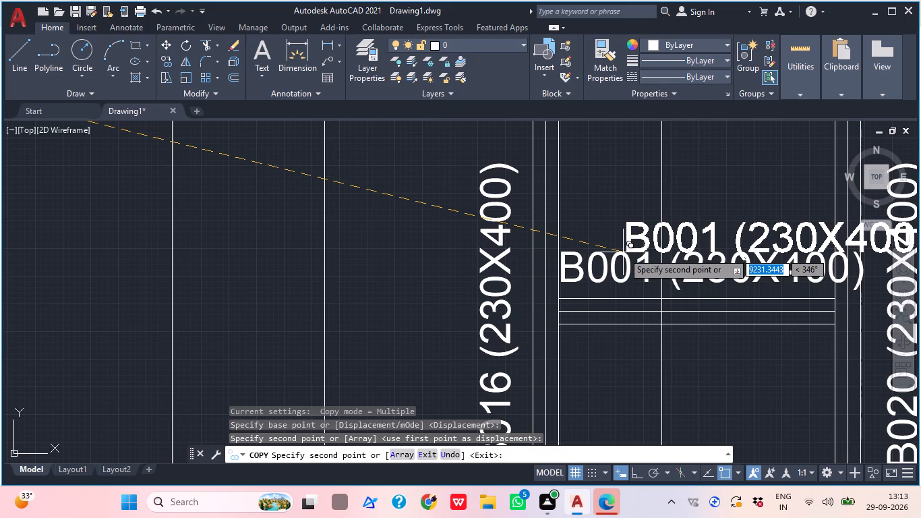
pyautogui.moveTo(597, 260); pyautogui.dragTo(541, 264, button='middle')
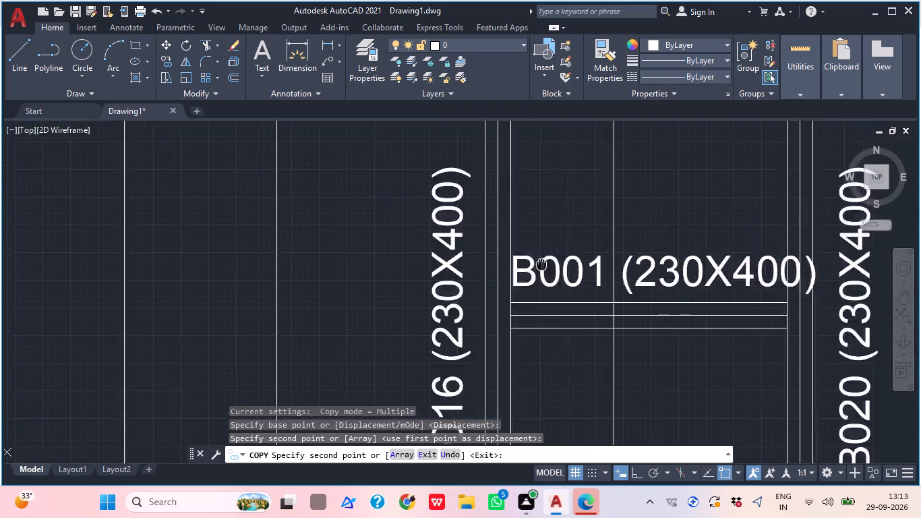
pyautogui.moveTo(541, 264); pyautogui.dragTo(402, 241, button='middle')
pyautogui.press('Escape')
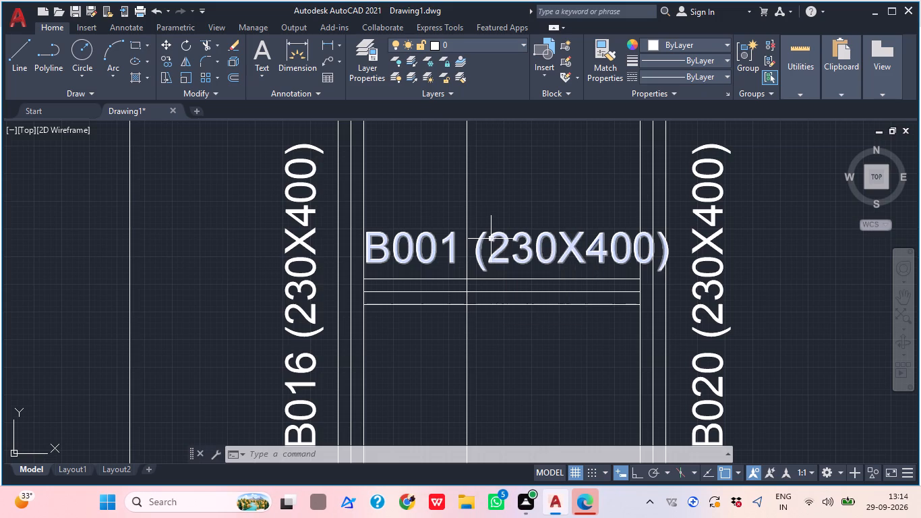
# Change the copied label above the short beam between B016 and B020 to B021 (230X400).
pyautogui.click(493, 250)
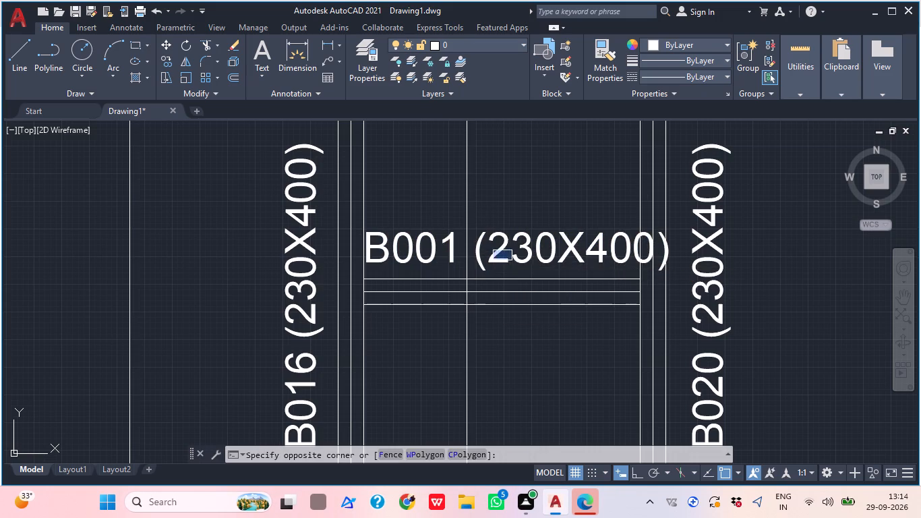
pyautogui.click(512, 260)
pyautogui.press('Escape')
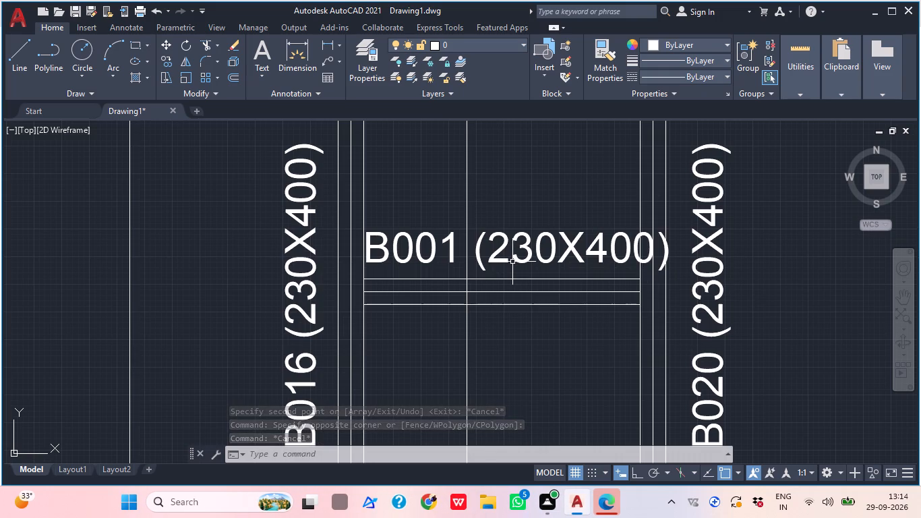
pyautogui.click(511, 262)
pyautogui.click(487, 246)
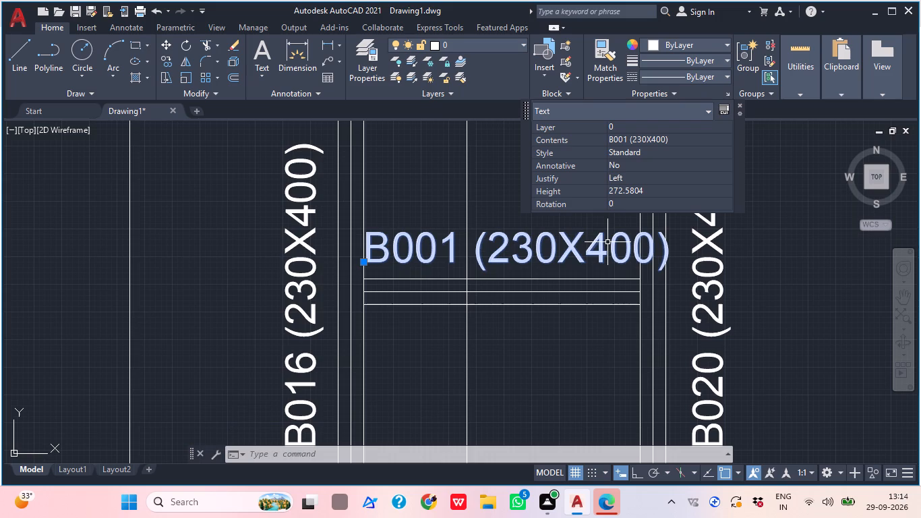
pyautogui.doubleClick(554, 243)
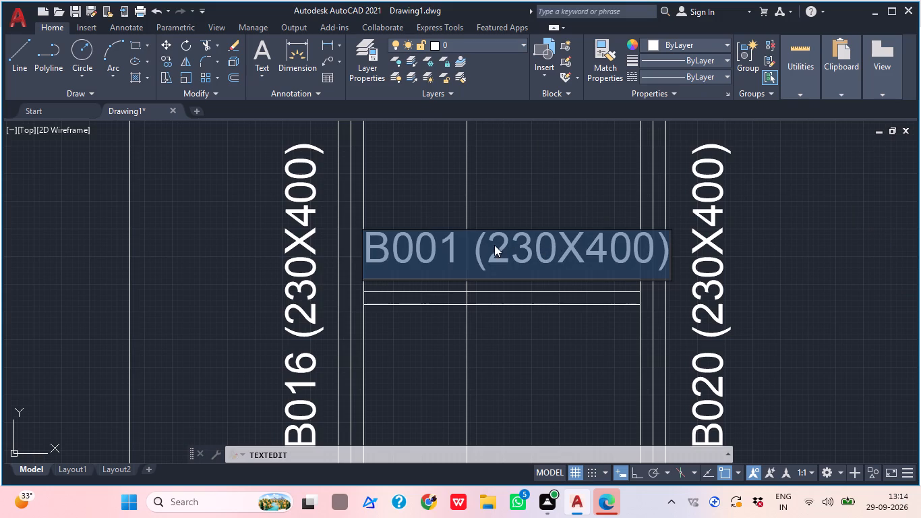
pyautogui.click(452, 243)
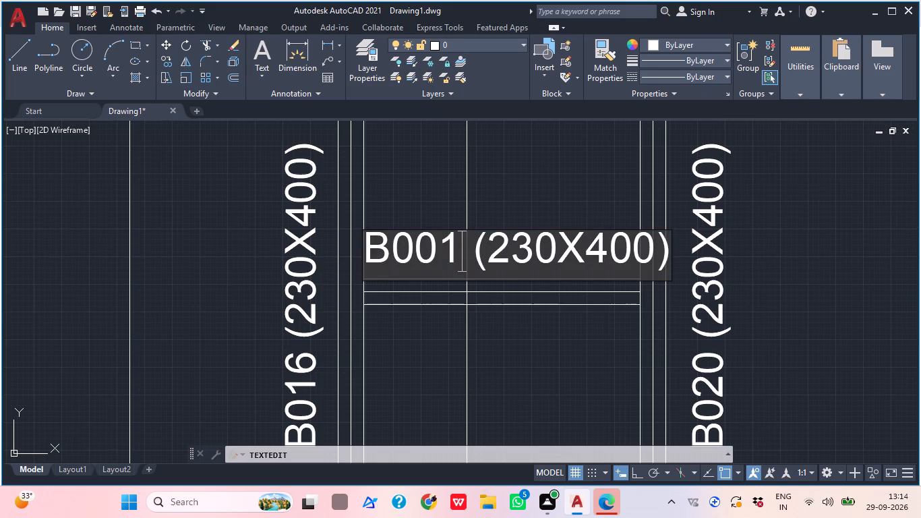
pyautogui.press('BackSpace')
pyautogui.press('BackSpace')
pyautogui.write('21')
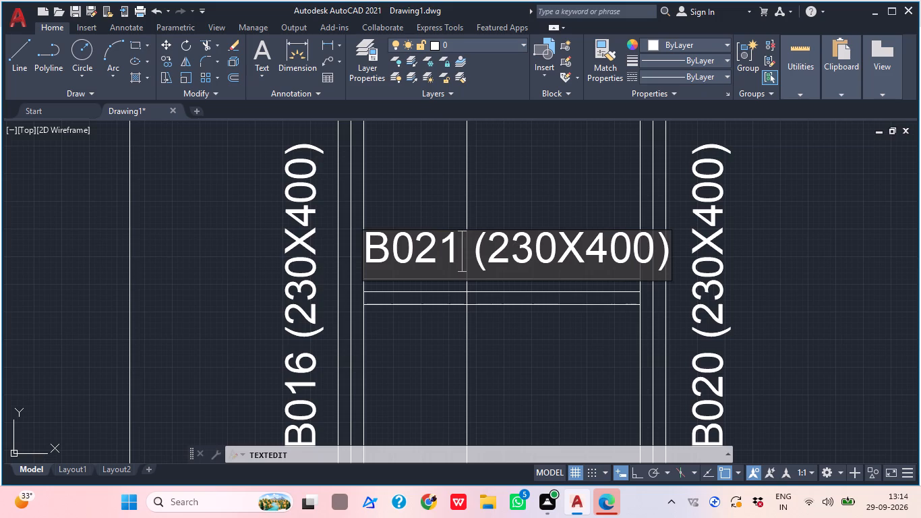
pyautogui.press('Return')
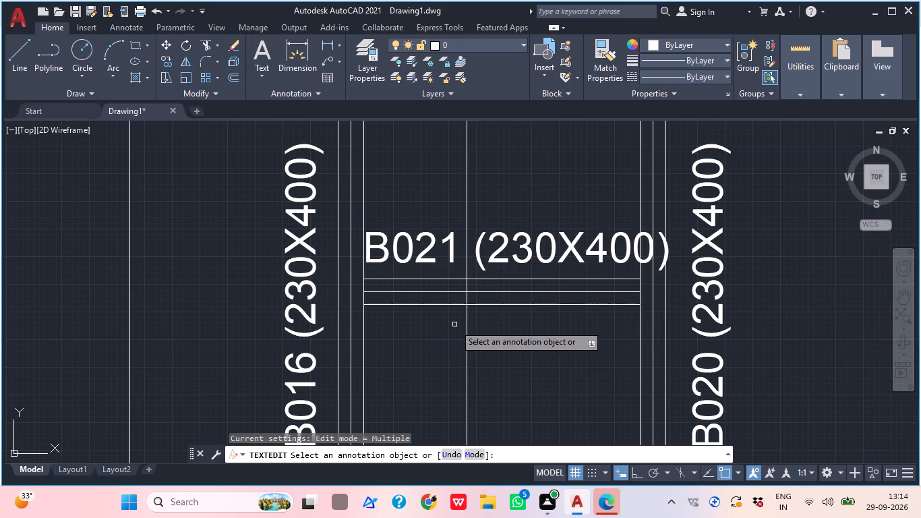
pyautogui.press('Escape')
# Scale the B021 (230X400) label down to a text height of about 165 so it fits between the vertical beams.
pyautogui.moveTo(506, 320); pyautogui.dragTo(498, 328, button='middle')
pyautogui.click(512, 263)
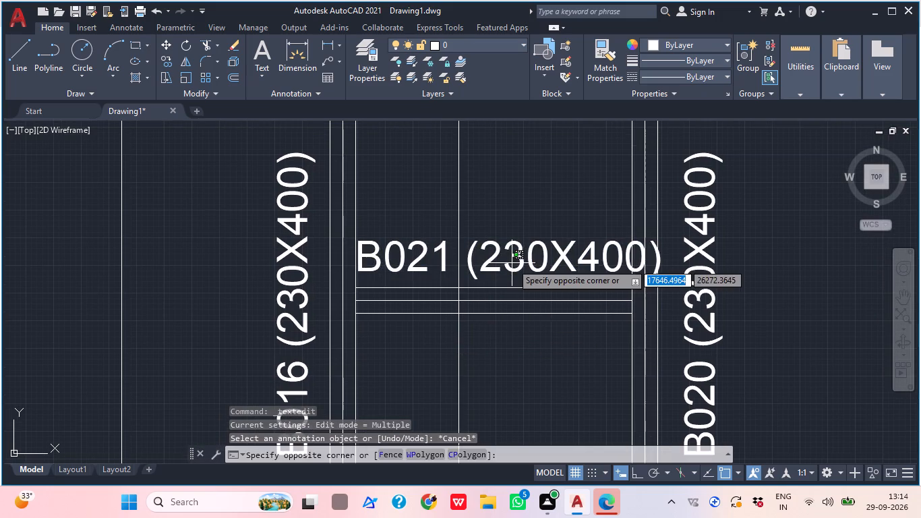
pyautogui.click(477, 260)
pyautogui.write('SC')
pyautogui.press('space')
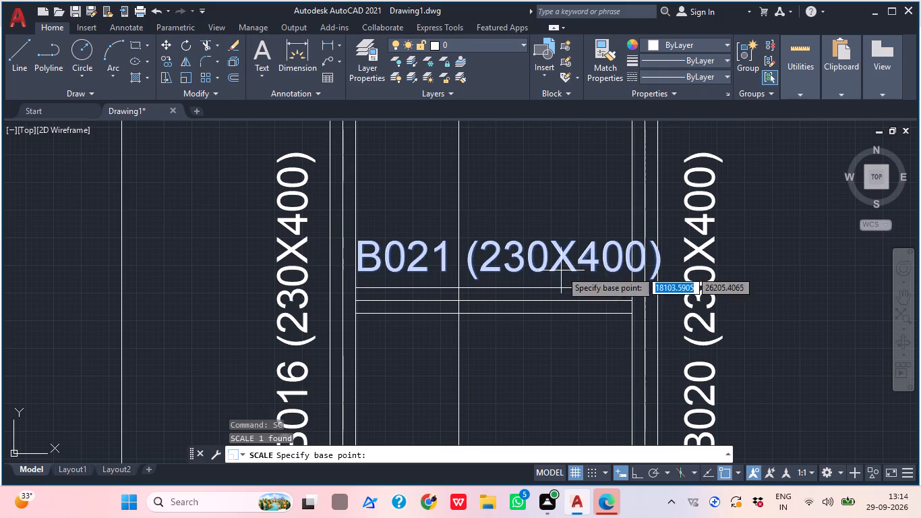
pyautogui.click(529, 266)
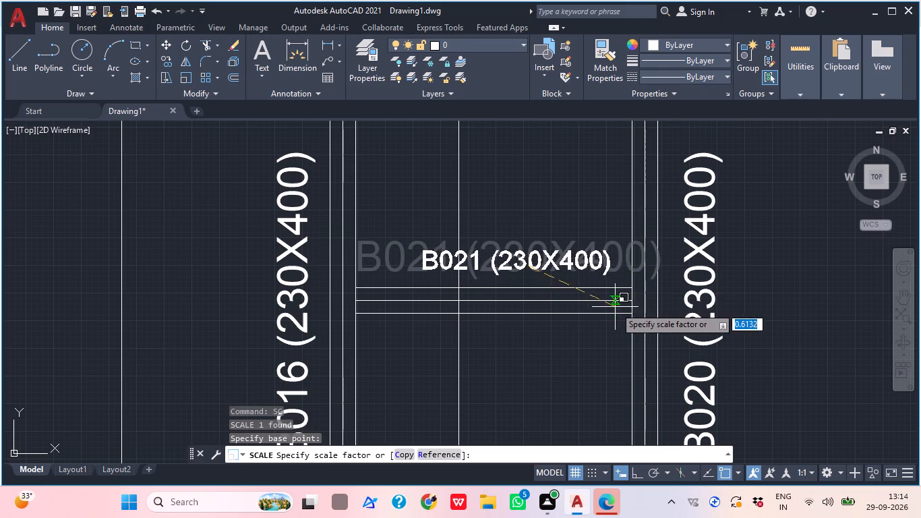
pyautogui.scroll(1, 616, 316)
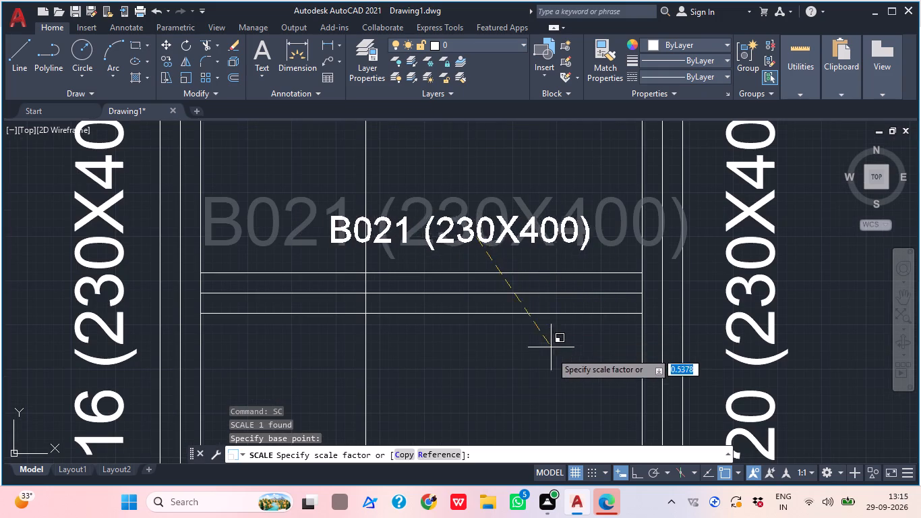
pyautogui.click(543, 372)
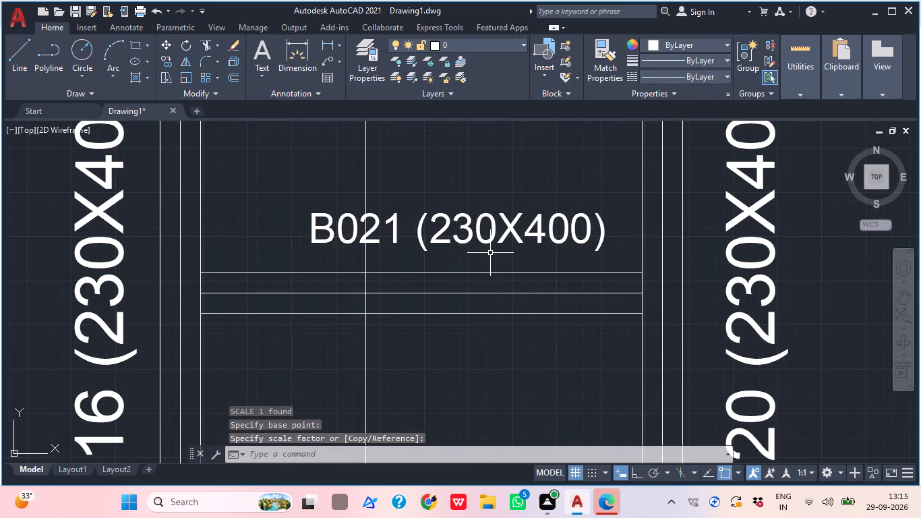
# Move the B021 (230X400) label slightly west to centre it above its short horizontal beam.
pyautogui.click(490, 253)
pyautogui.click(436, 219)
pyautogui.press('m')
pyautogui.press('space')
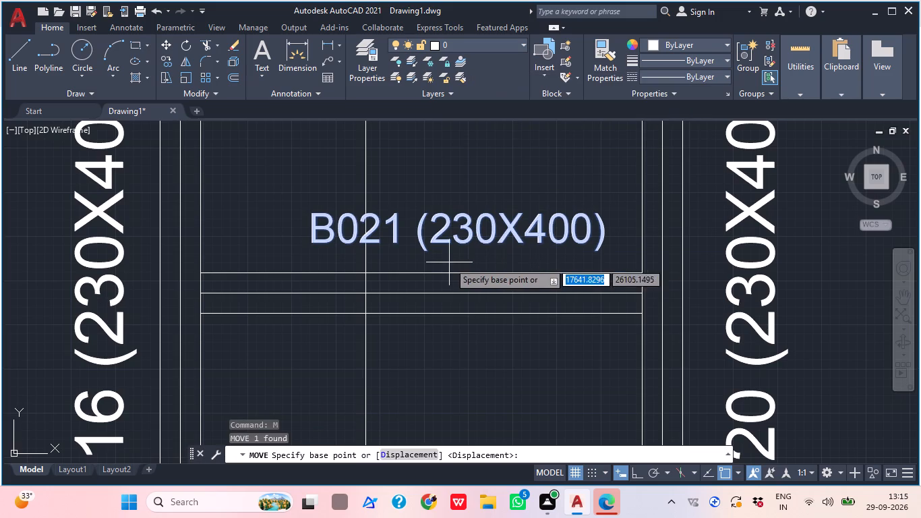
pyautogui.click(448, 241)
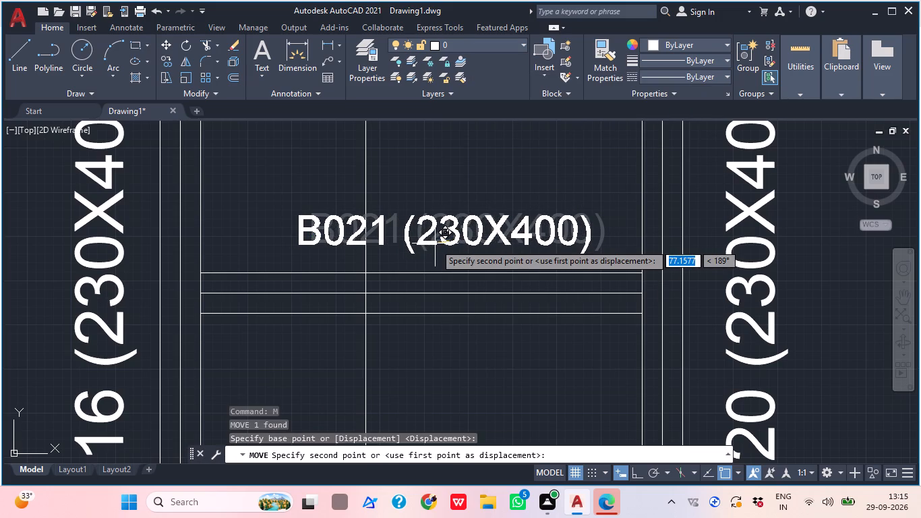
pyautogui.click(432, 243)
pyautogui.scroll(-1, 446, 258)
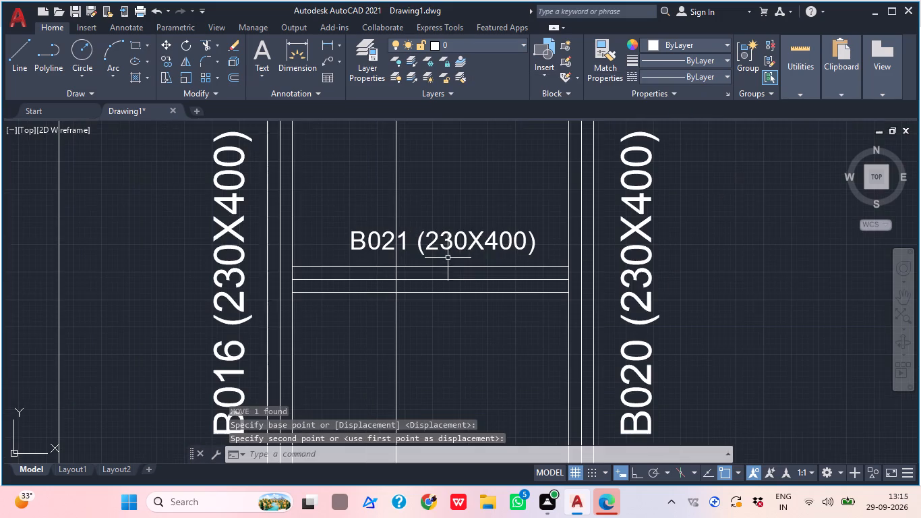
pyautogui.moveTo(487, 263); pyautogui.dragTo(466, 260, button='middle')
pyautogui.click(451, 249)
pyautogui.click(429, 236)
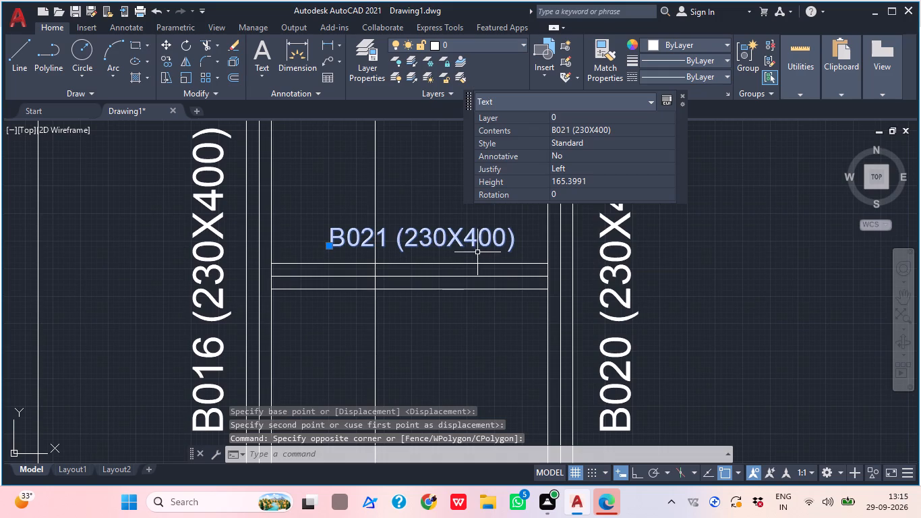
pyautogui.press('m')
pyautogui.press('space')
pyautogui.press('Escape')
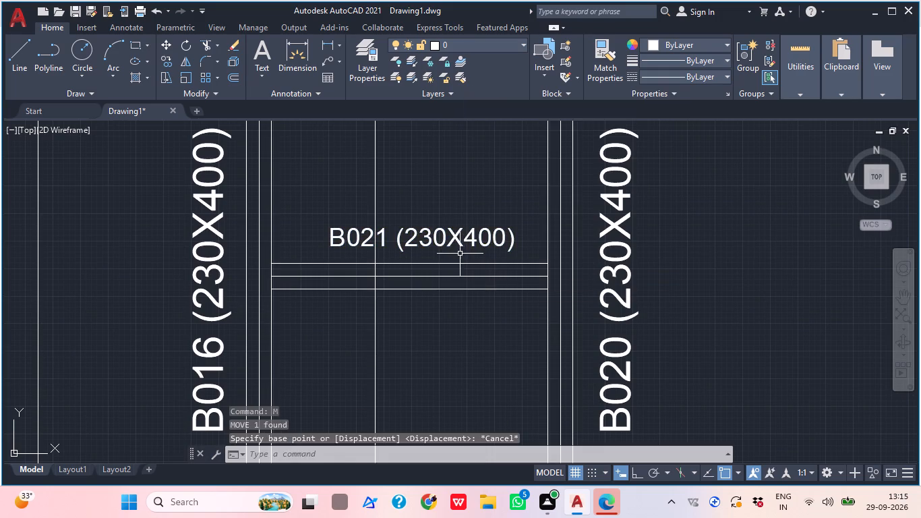
# Scale the B021 (230X400) label up to a text height of about 234.
pyautogui.click(459, 252)
pyautogui.click(440, 231)
pyautogui.write('SC')
pyautogui.press('space')
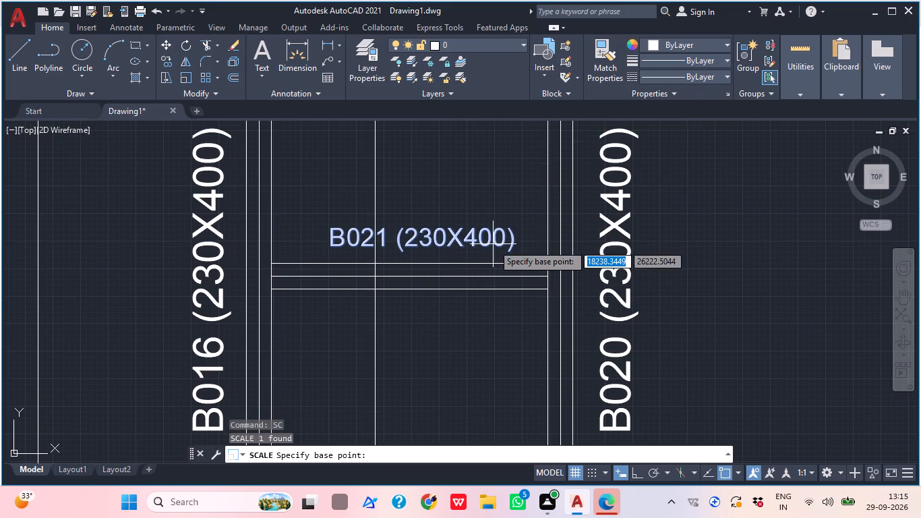
pyautogui.click(418, 234)
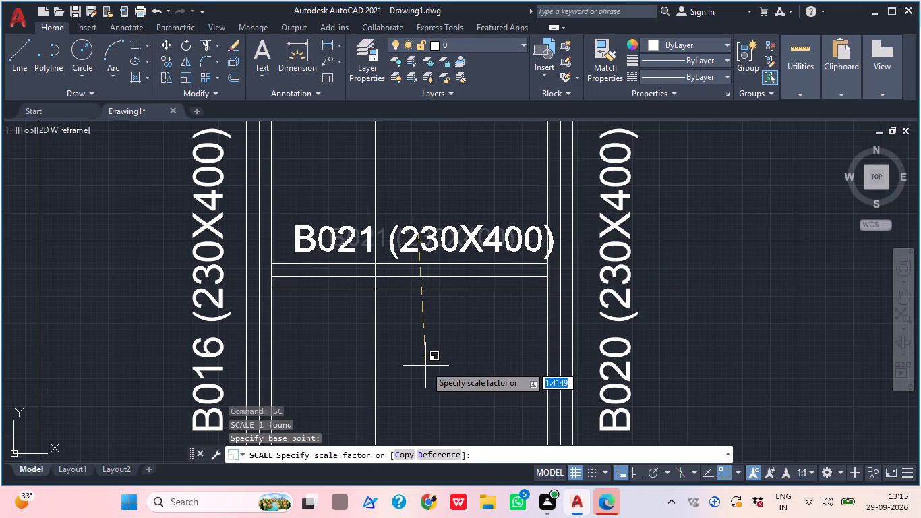
pyautogui.click(403, 346)
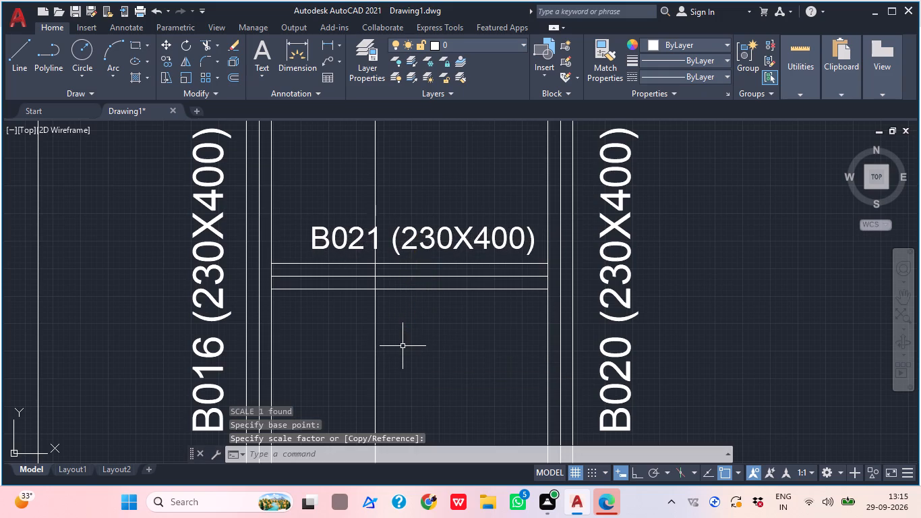
pyautogui.click(434, 240)
pyautogui.press('s')
pyautogui.press('c')
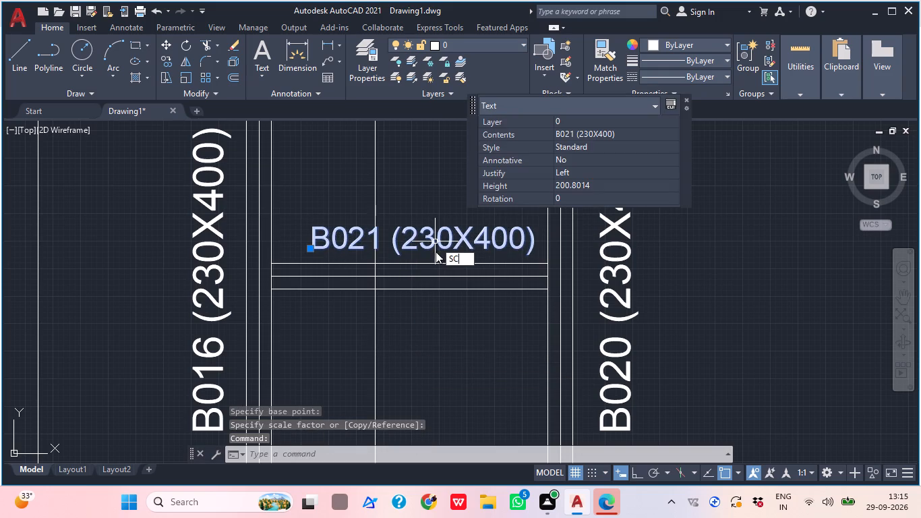
pyautogui.press('space')
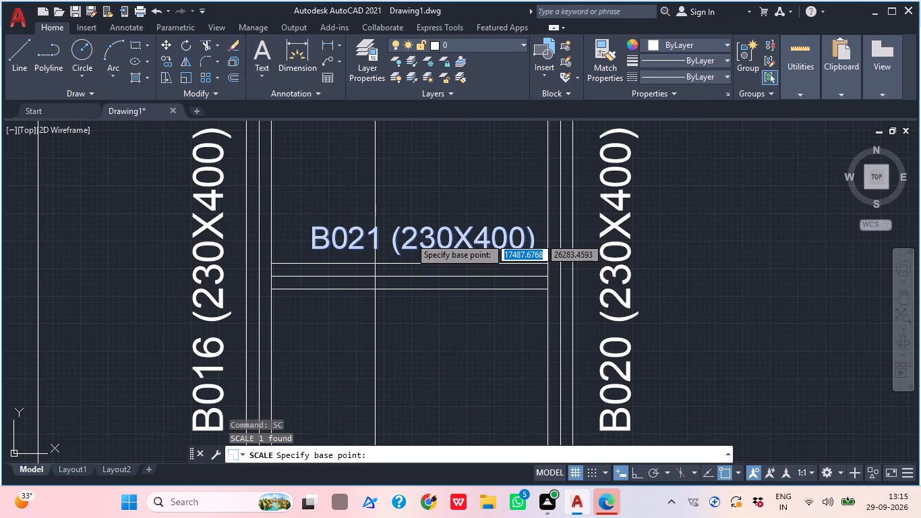
pyautogui.click(410, 237)
pyautogui.moveTo(421, 181); pyautogui.dragTo(420, 245, button='middle')
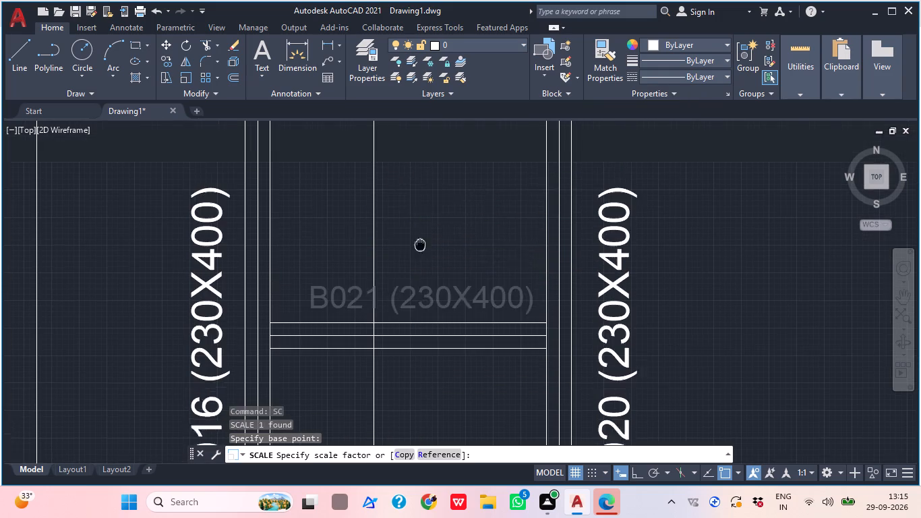
pyautogui.moveTo(420, 245); pyautogui.dragTo(420, 251, button='middle')
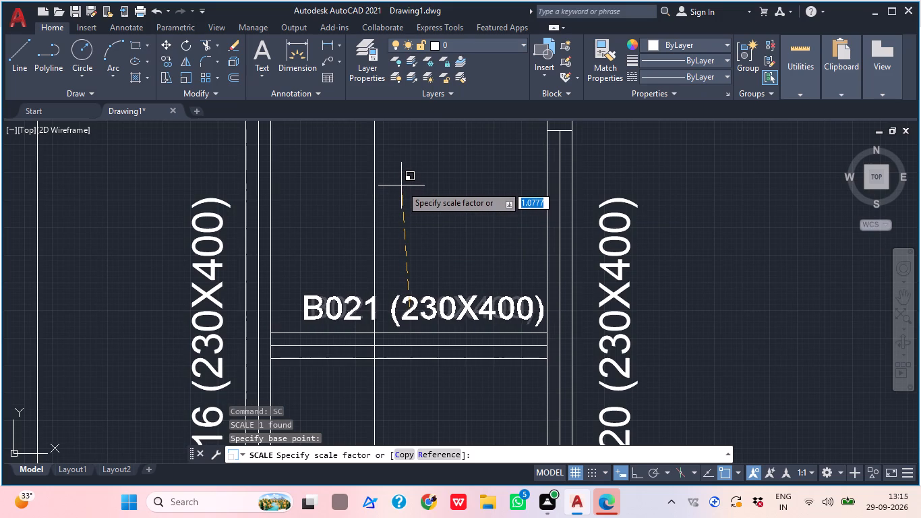
pyautogui.click(411, 175)
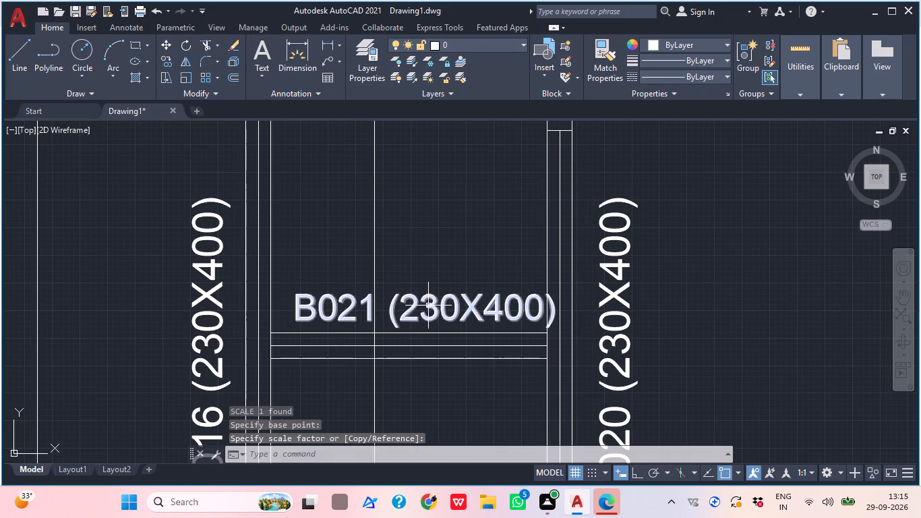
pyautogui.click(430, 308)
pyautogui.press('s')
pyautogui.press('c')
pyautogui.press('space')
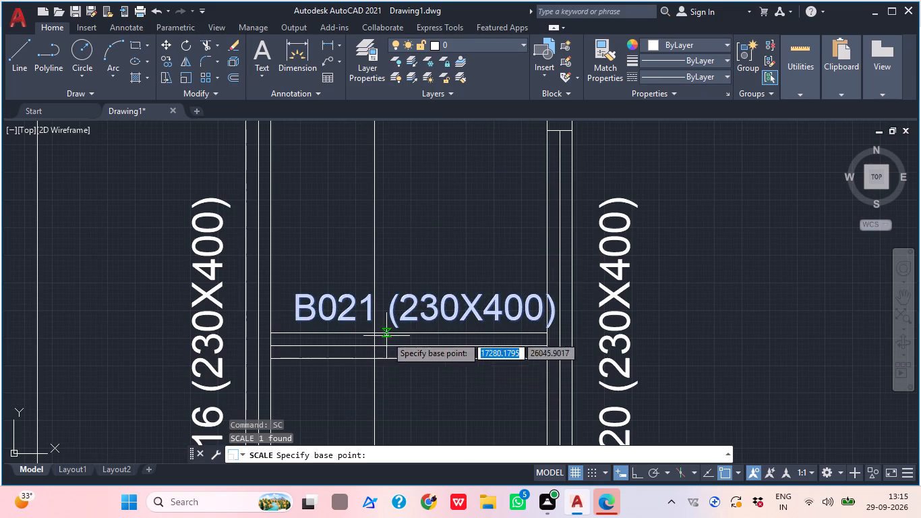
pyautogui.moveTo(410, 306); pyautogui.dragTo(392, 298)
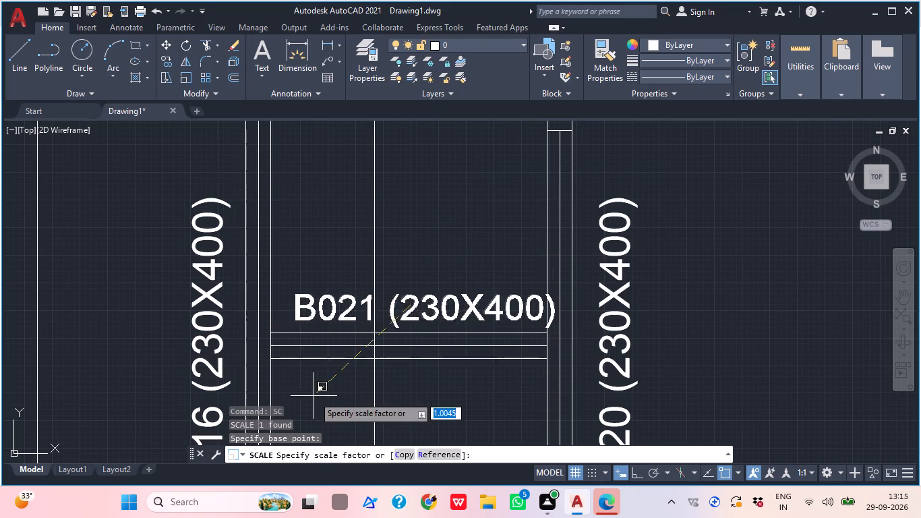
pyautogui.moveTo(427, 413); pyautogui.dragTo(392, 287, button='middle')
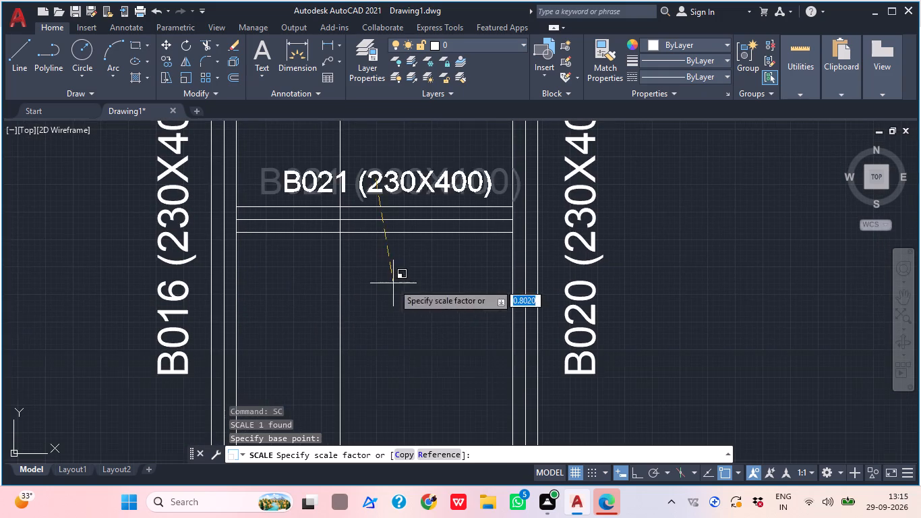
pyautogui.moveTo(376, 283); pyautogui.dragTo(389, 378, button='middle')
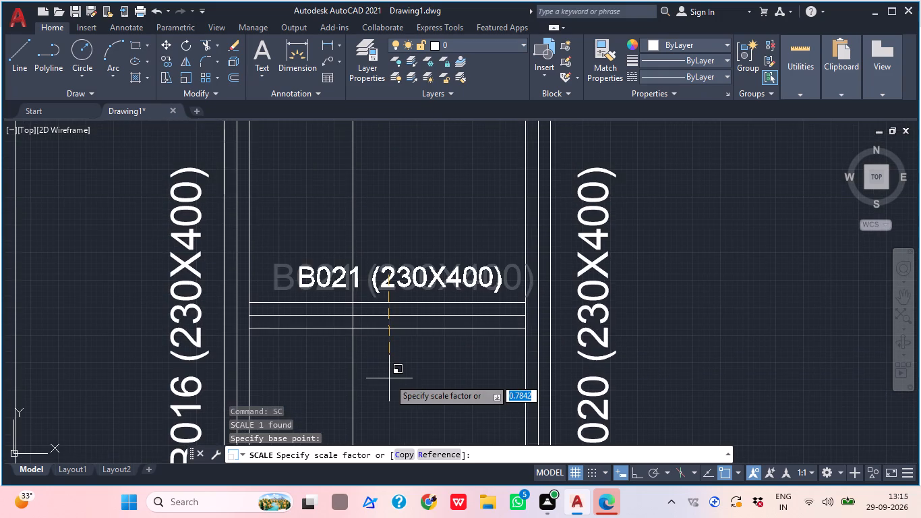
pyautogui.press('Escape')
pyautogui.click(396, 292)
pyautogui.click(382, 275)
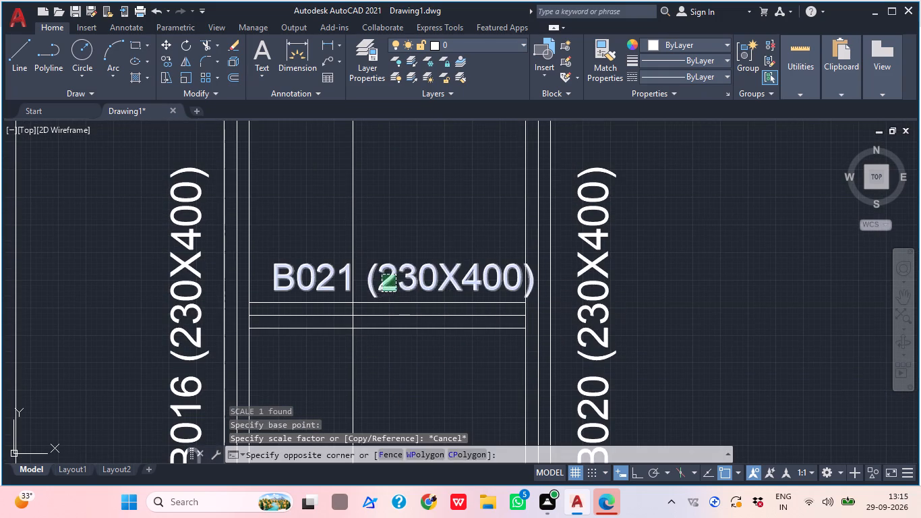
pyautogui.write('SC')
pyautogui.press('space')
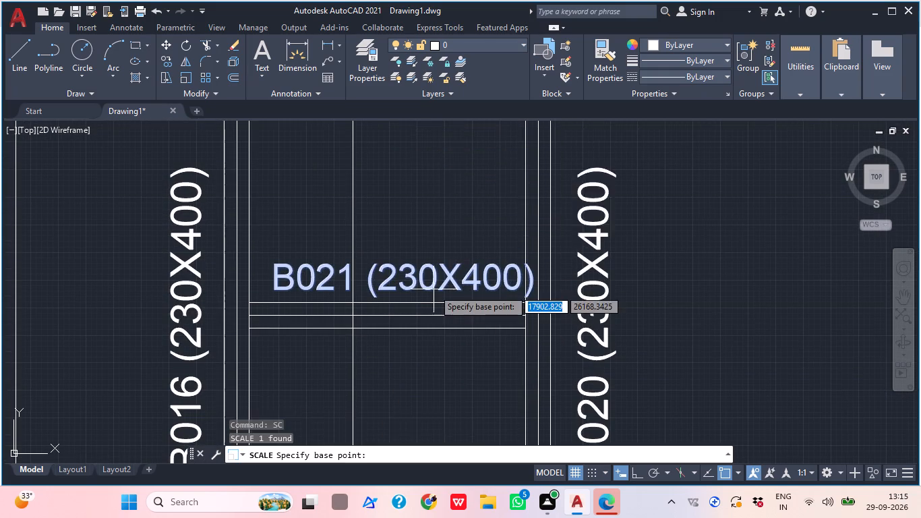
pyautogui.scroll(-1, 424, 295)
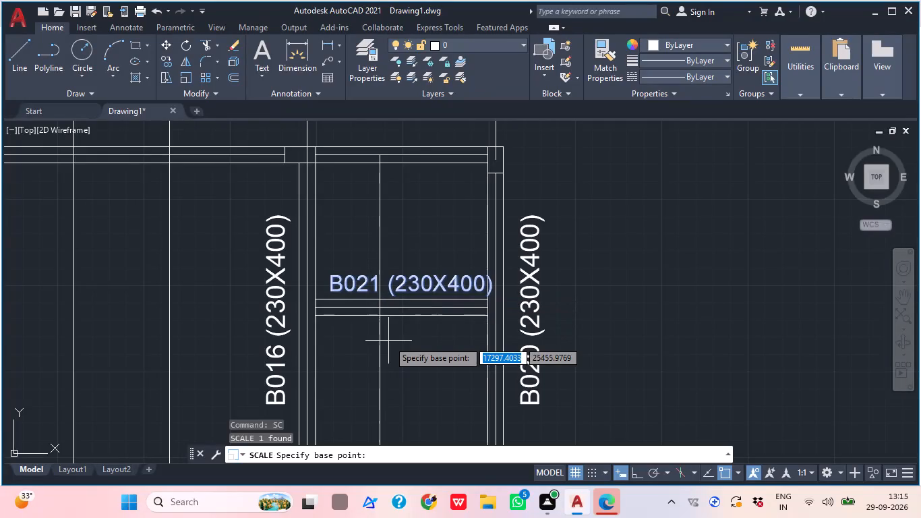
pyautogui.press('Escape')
# Move the B021 (230X400) label about 121 mm west so it sits centred between beams B016 and B020.
pyautogui.click(418, 288)
pyautogui.write('M')
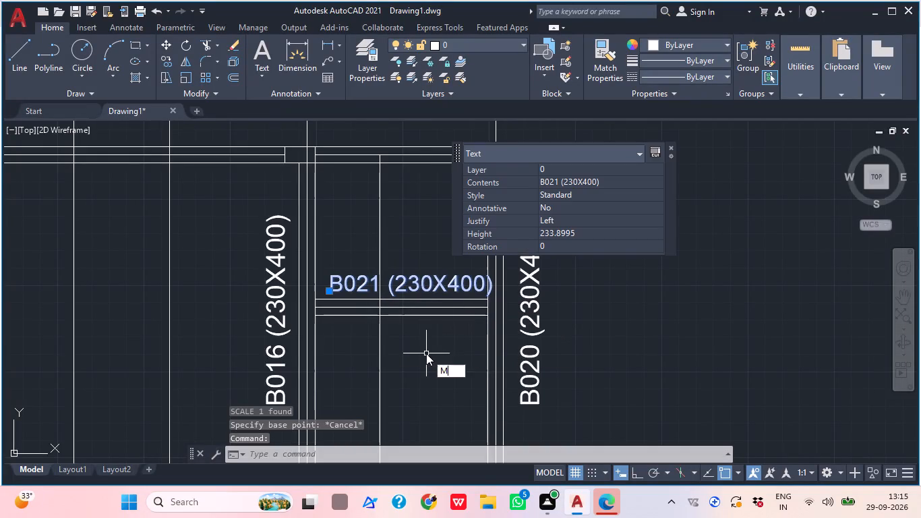
pyautogui.press('space')
pyautogui.click(414, 277)
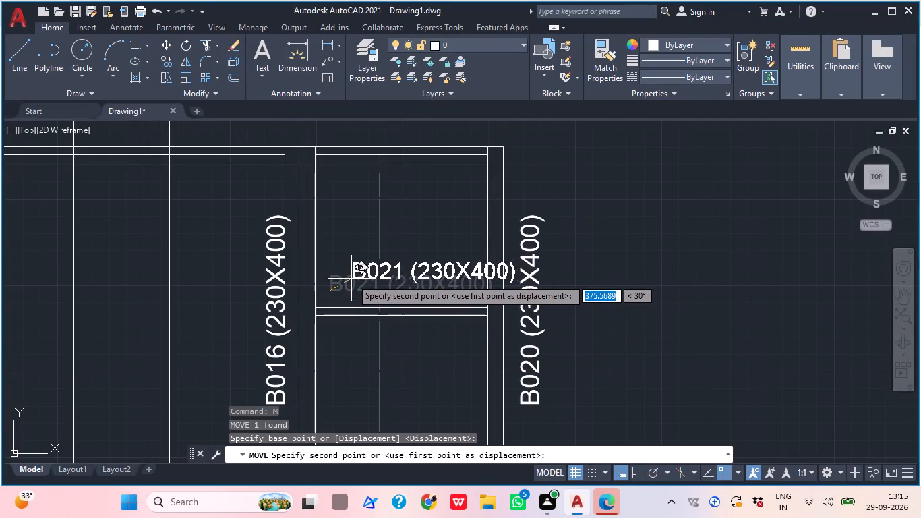
pyautogui.scroll(2, 332, 287)
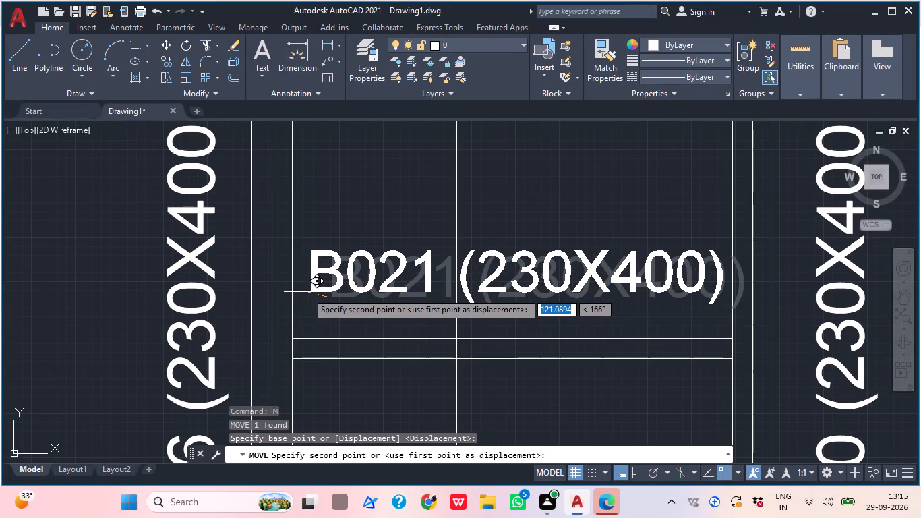
pyautogui.click(307, 292)
pyautogui.scroll(-1, 368, 316)
pyautogui.scroll(1, 368, 316)
pyautogui.click(494, 289)
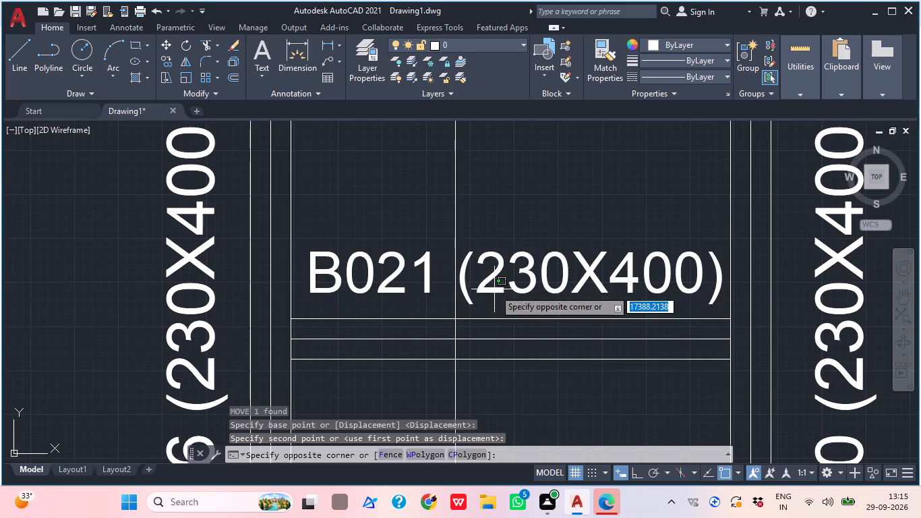
pyautogui.click(448, 287)
pyautogui.scroll(-3, 525, 297)
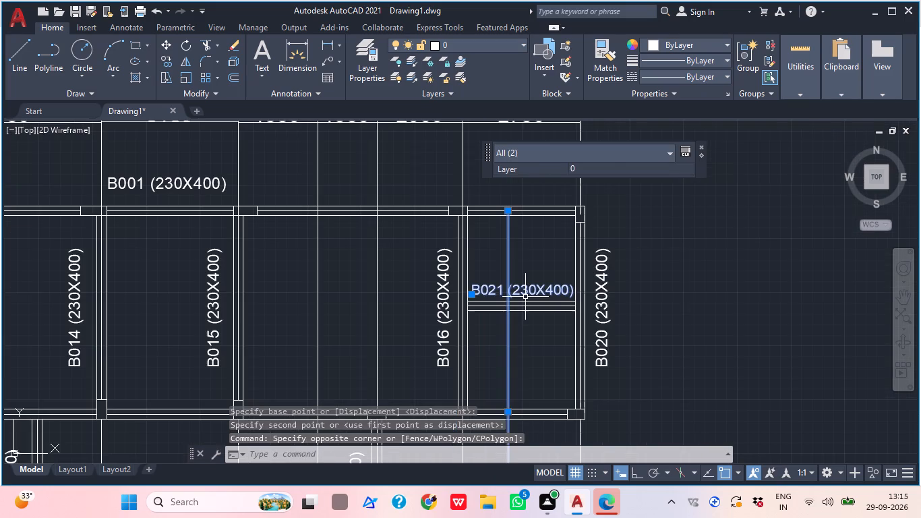
pyautogui.press('Escape')
# Examine the beam labelling around B021, along the northern bays and in the bays south of grid A.
pyautogui.moveTo(504, 321); pyautogui.dragTo(493, 321, button='middle')
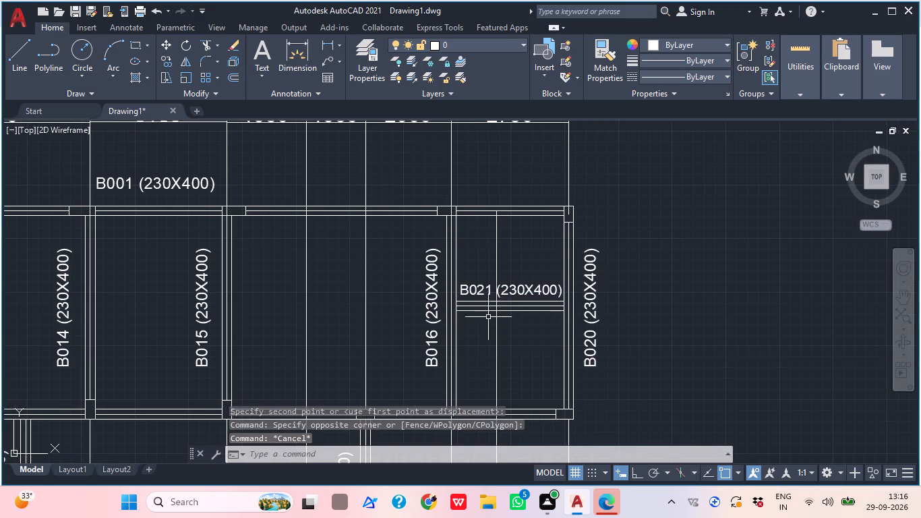
pyautogui.moveTo(488, 317); pyautogui.dragTo(451, 247, button='middle')
pyautogui.scroll(-1, 451, 247)
pyautogui.moveTo(451, 247); pyautogui.dragTo(458, 330, button='middle')
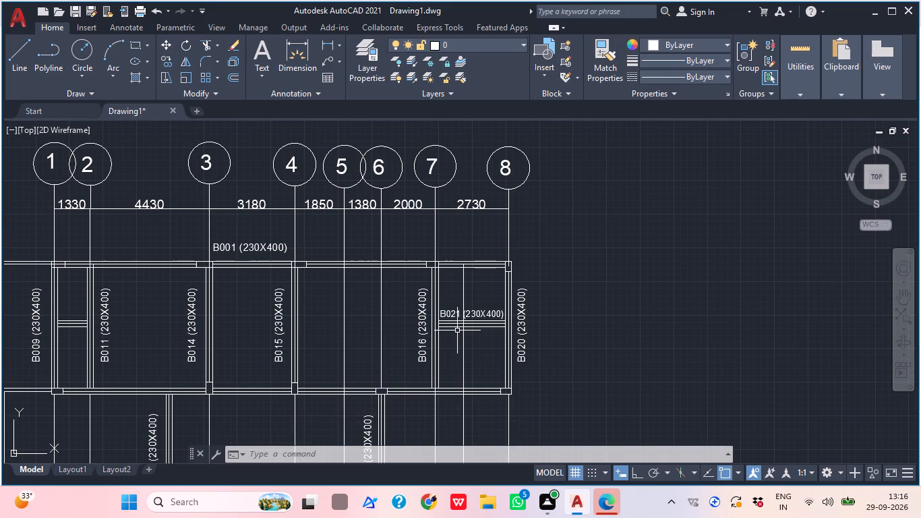
pyautogui.scroll(1, 467, 285)
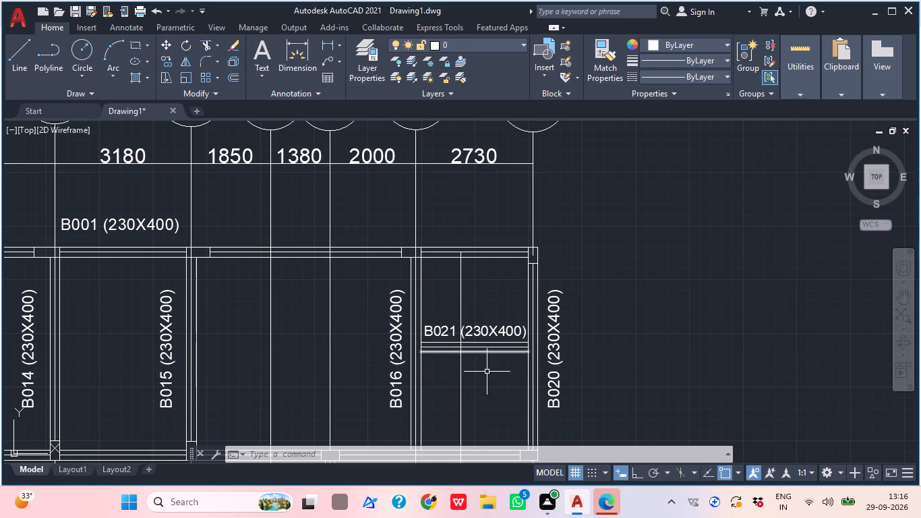
pyautogui.moveTo(484, 372); pyautogui.dragTo(471, 355, button='middle')
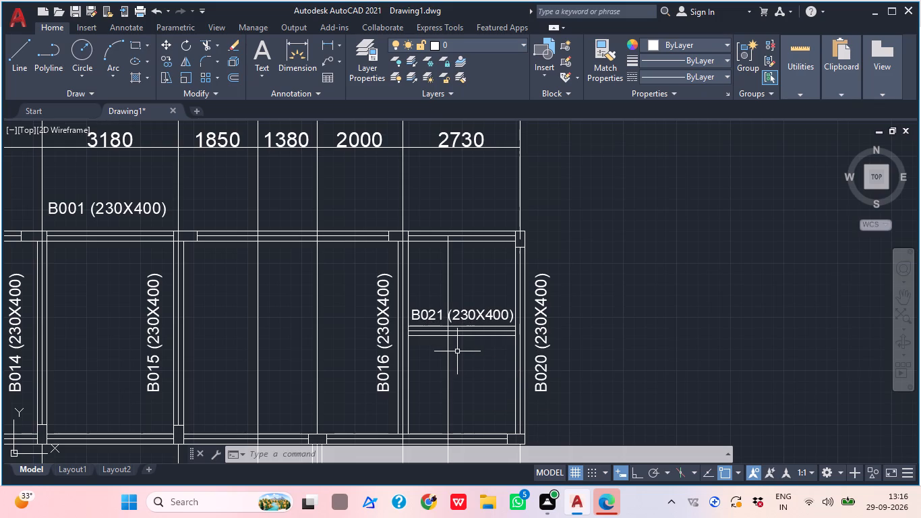
pyautogui.moveTo(463, 351); pyautogui.dragTo(439, 341, button='middle')
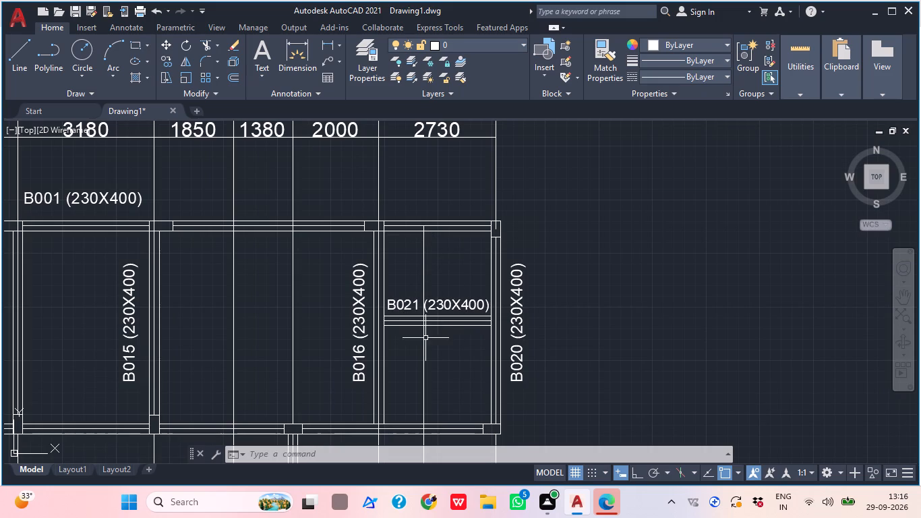
pyautogui.moveTo(444, 339); pyautogui.dragTo(411, 345, button='middle')
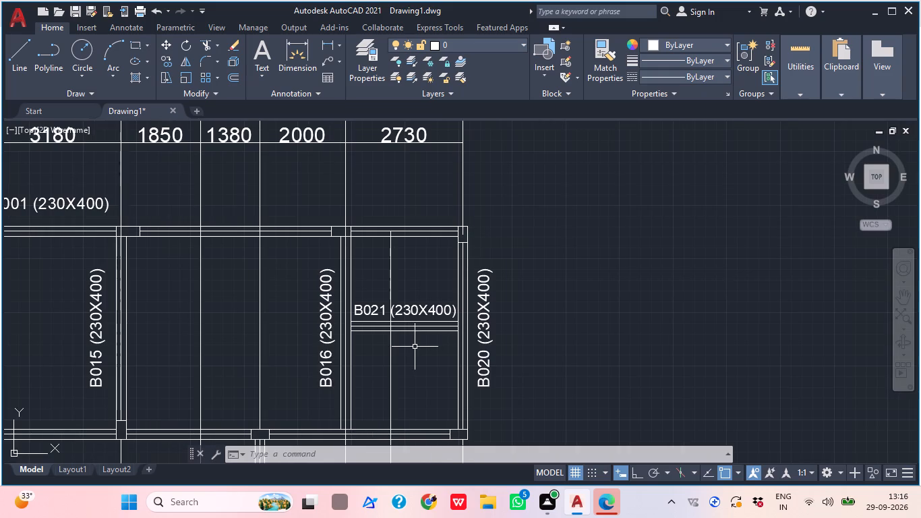
pyautogui.scroll(-1, 415, 347)
pyautogui.moveTo(416, 349); pyautogui.dragTo(340, 331, button='middle')
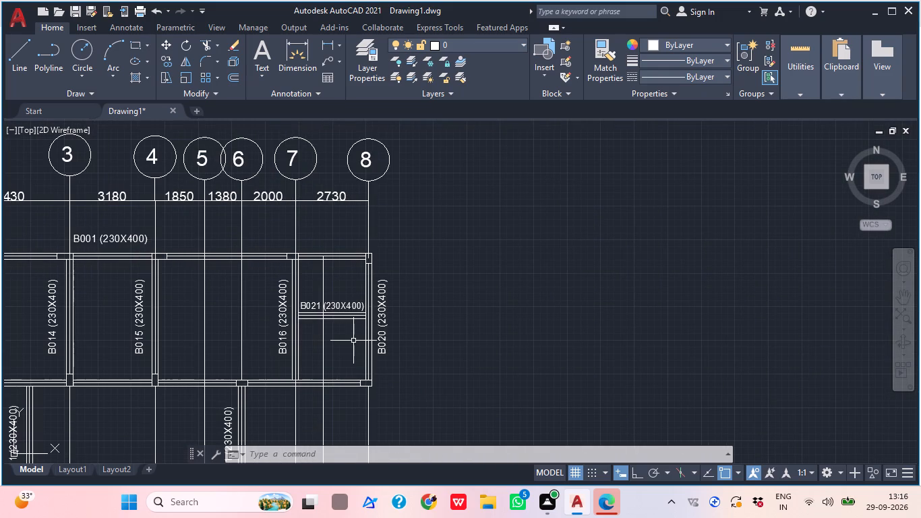
pyautogui.moveTo(383, 337); pyautogui.dragTo(400, 318, button='middle')
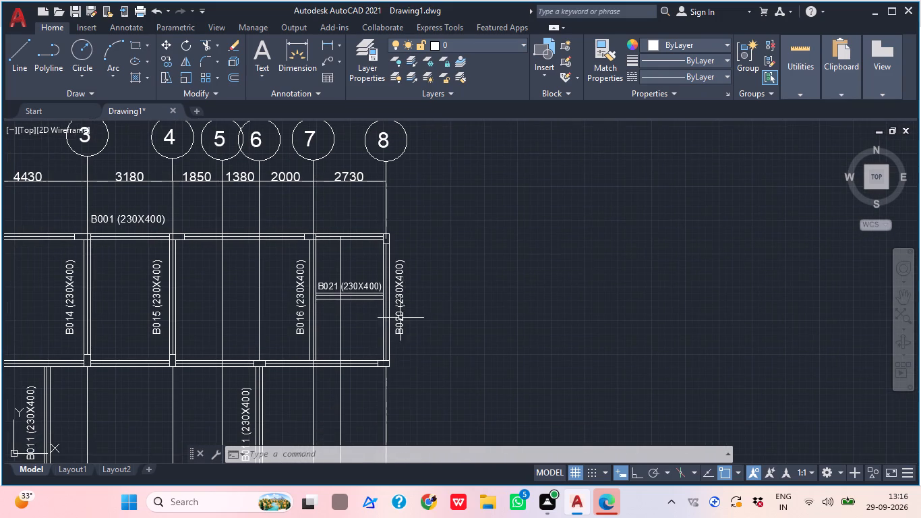
pyautogui.moveTo(357, 349); pyautogui.dragTo(396, 297, button='middle')
pyautogui.moveTo(380, 346); pyautogui.dragTo(351, 309, button='middle')
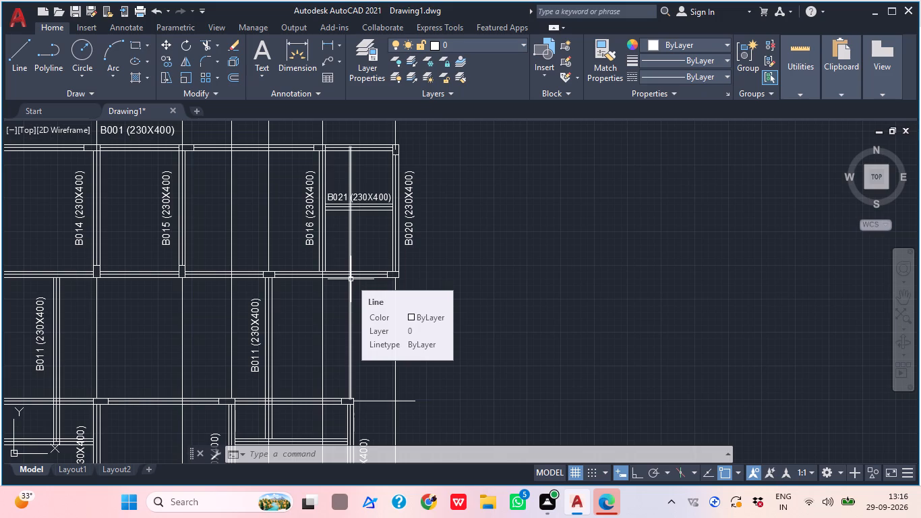
pyautogui.moveTo(442, 288); pyautogui.dragTo(392, 292, button='middle')
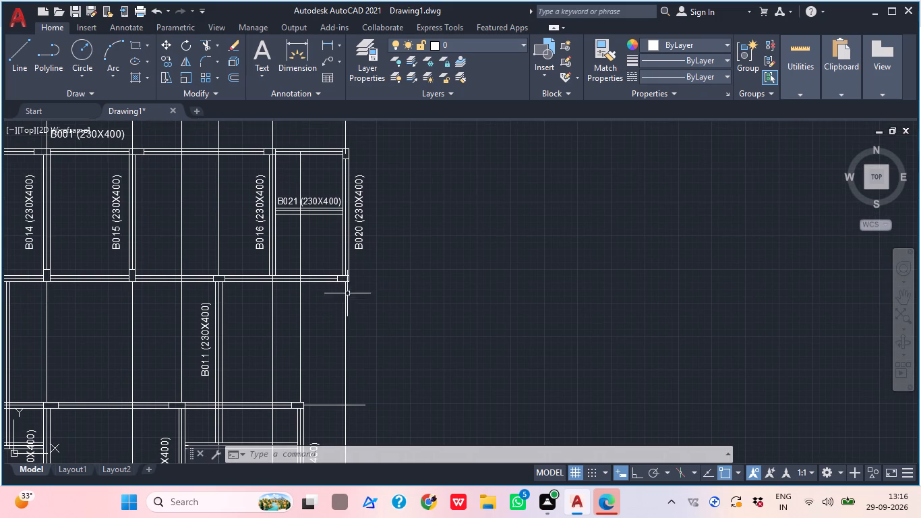
pyautogui.middleClick(385, 285)
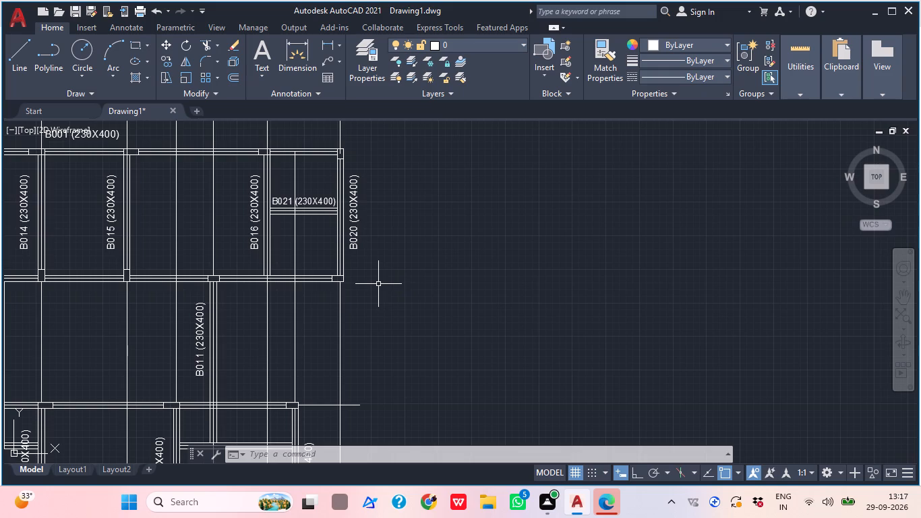
pyautogui.moveTo(258, 282); pyautogui.dragTo(265, 250, button='middle')
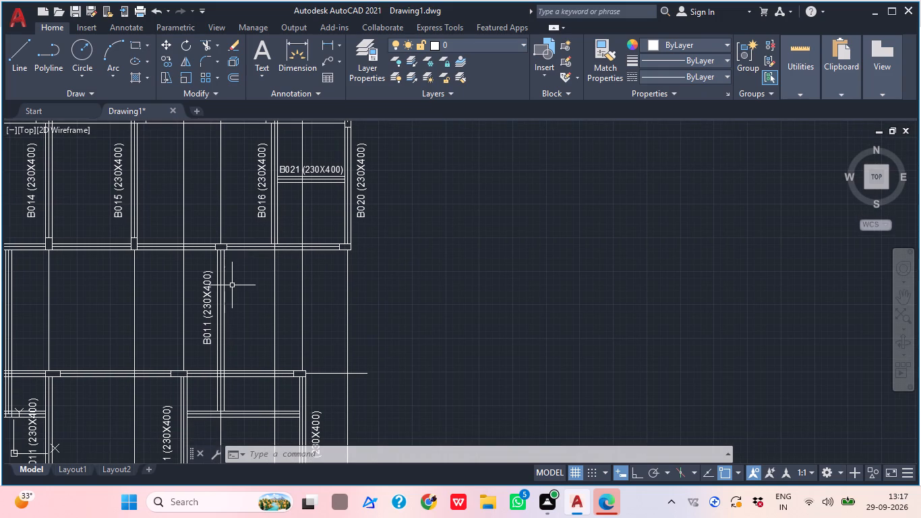
pyautogui.moveTo(216, 306); pyautogui.dragTo(294, 316, button='middle')
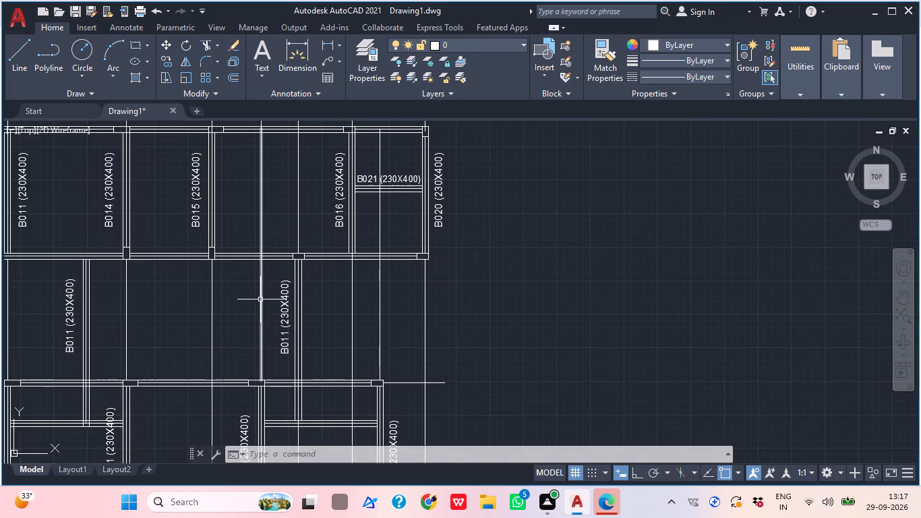
pyautogui.scroll(-1, 260, 299)
pyautogui.middleClick(226, 227)
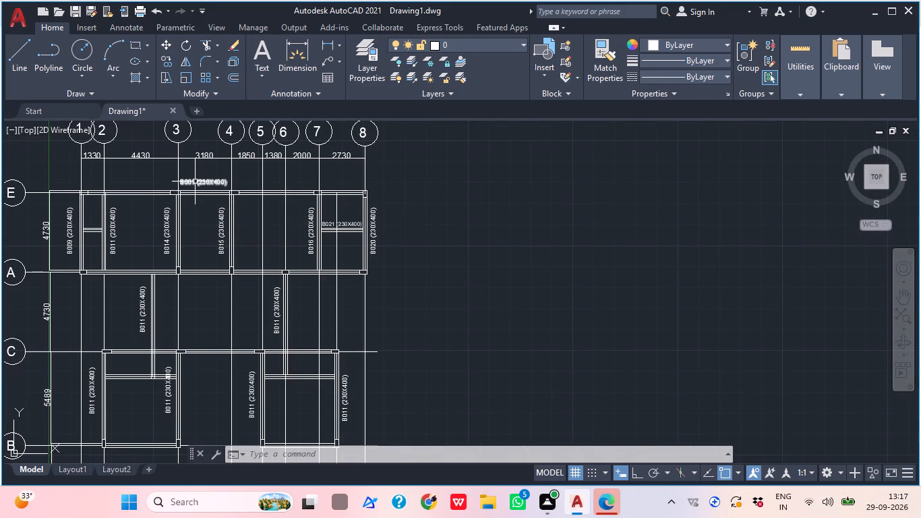
# Turn on ortho and copy the B001 (230X400) label straight south to just below the grid A beam between grids 3 and 4.
pyautogui.click(195, 181)
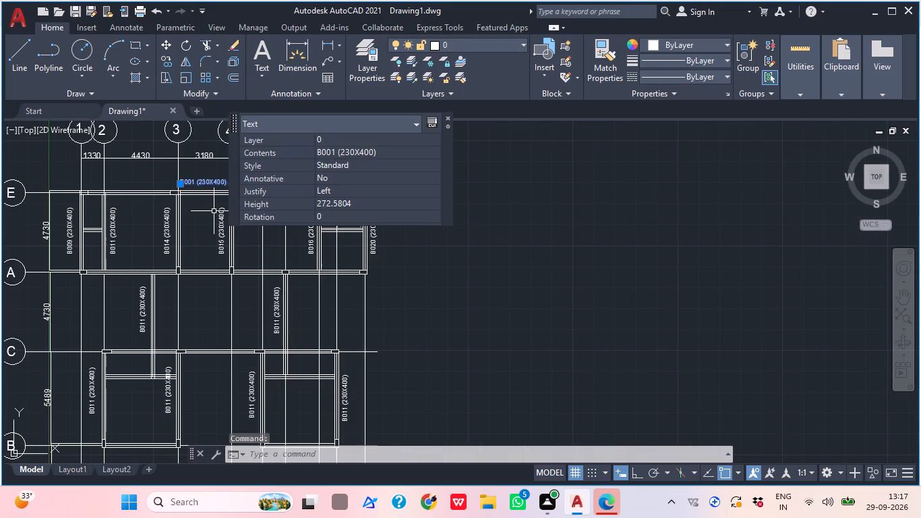
pyautogui.write('CO')
pyautogui.press('space')
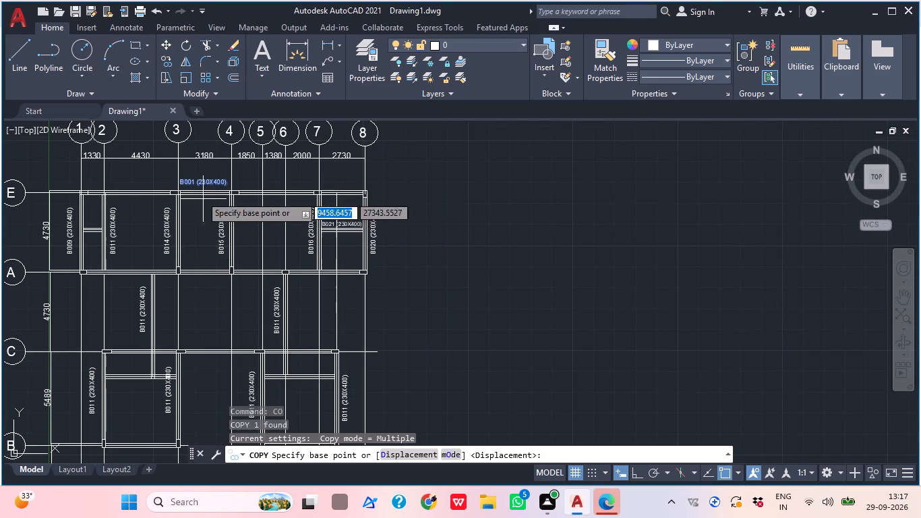
pyautogui.scroll(2, 200, 179)
pyautogui.click(197, 192)
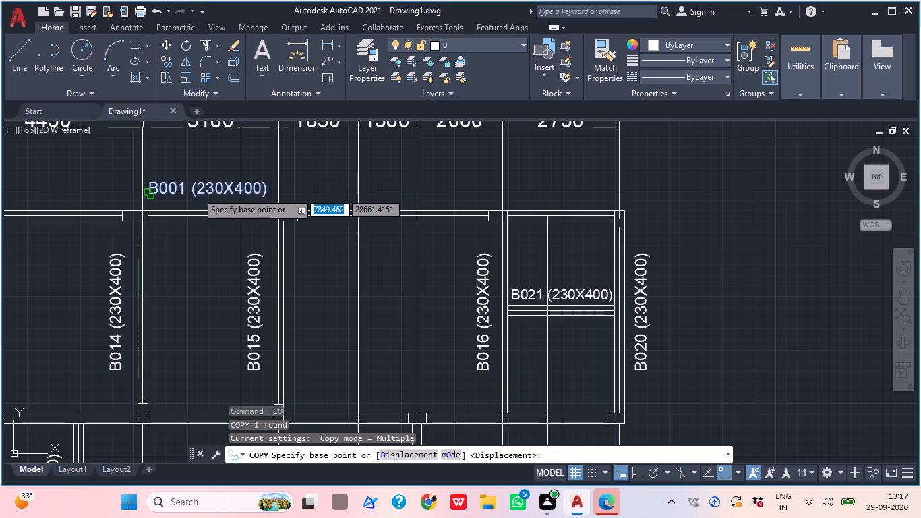
pyautogui.scroll(-1, 202, 193)
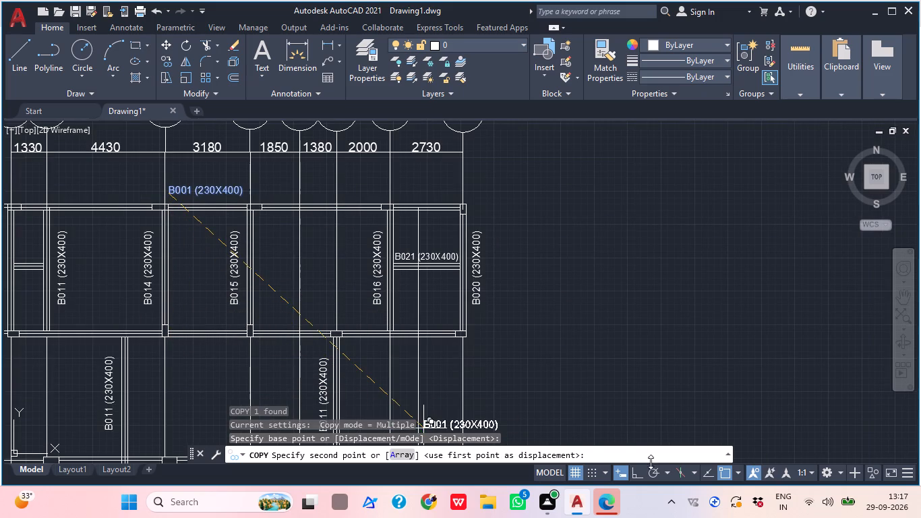
pyautogui.click(632, 471)
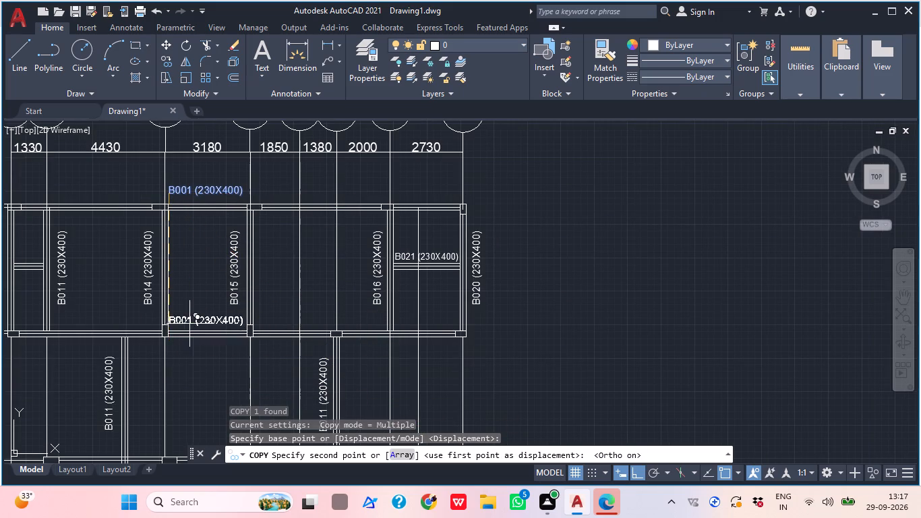
pyautogui.scroll(2, 194, 356)
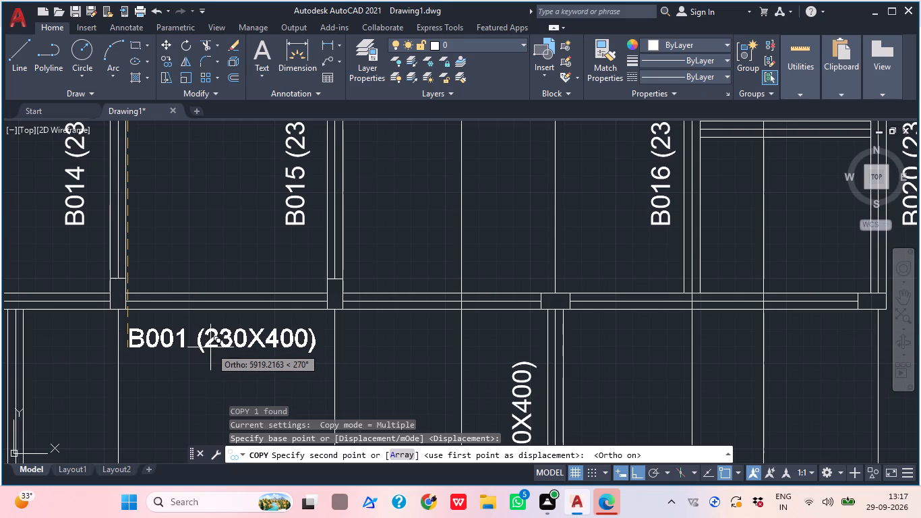
pyautogui.click(210, 350)
pyautogui.press('Escape')
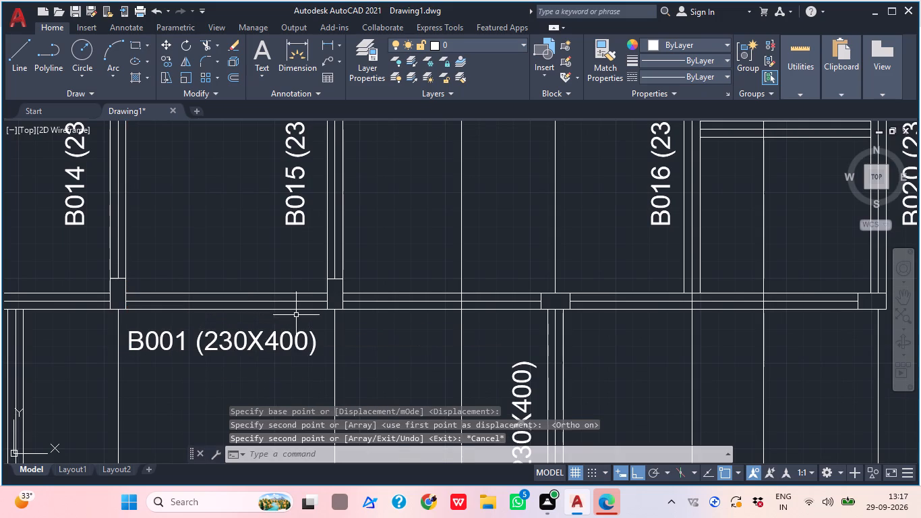
# Copy the B001 (230X400) label below grid A straight south to just above the grid C beam, starting at grid 3.
pyautogui.scroll(-1, 294, 315)
pyautogui.moveTo(258, 349); pyautogui.dragTo(270, 339, button='middle')
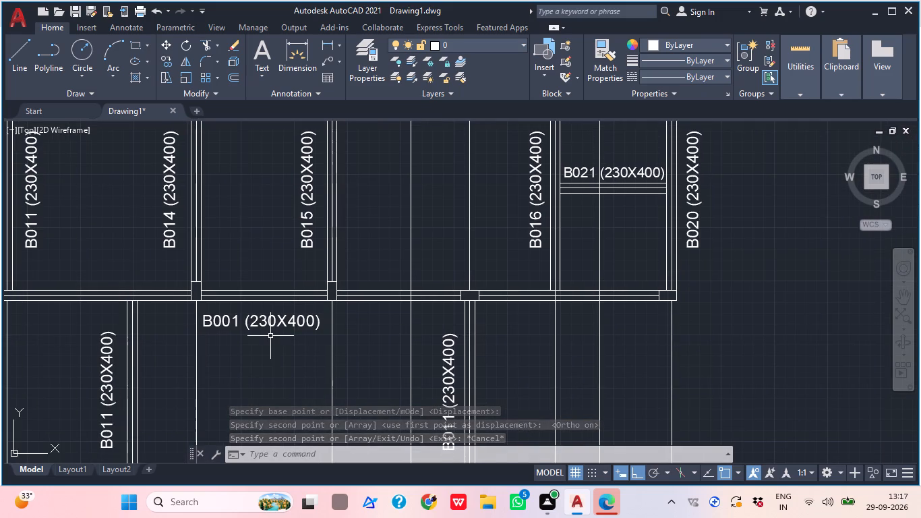
pyautogui.click(278, 324)
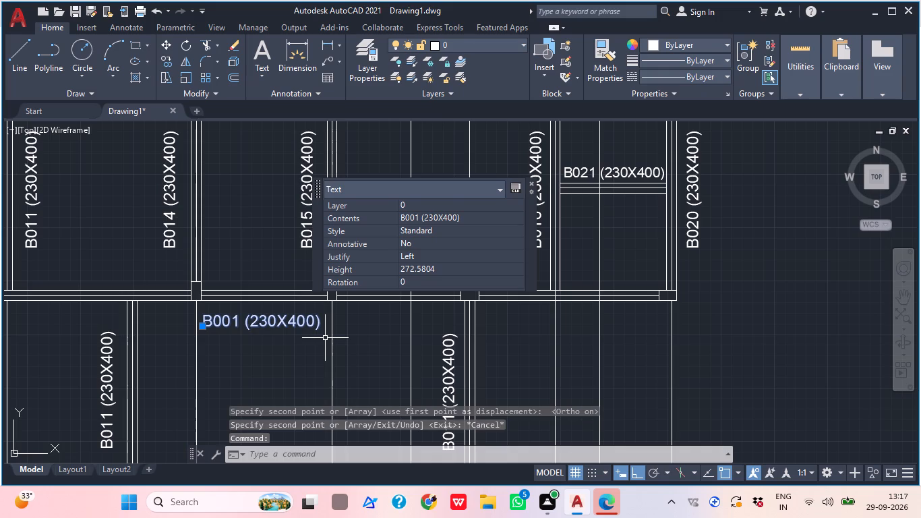
pyautogui.write('CO')
pyautogui.press('space')
pyautogui.click(280, 330)
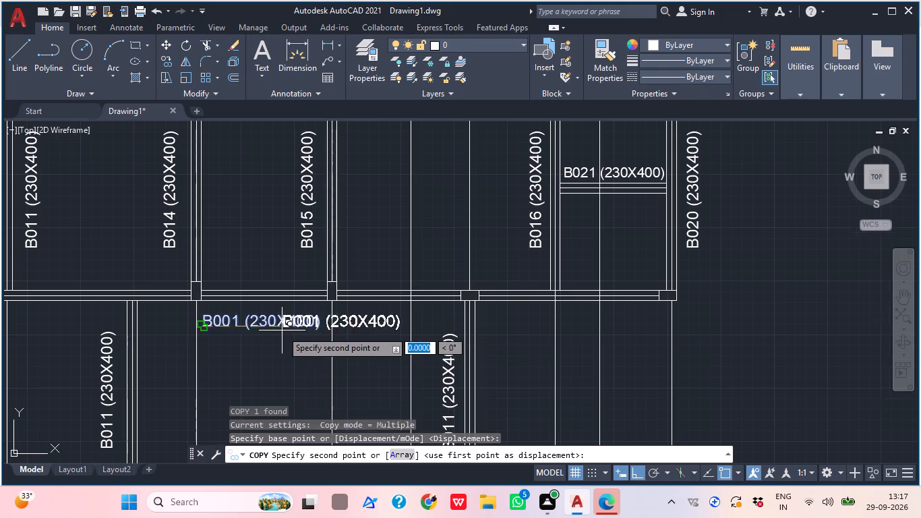
pyautogui.scroll(-1, 282, 330)
pyautogui.moveTo(239, 399); pyautogui.dragTo(257, 283, button='middle')
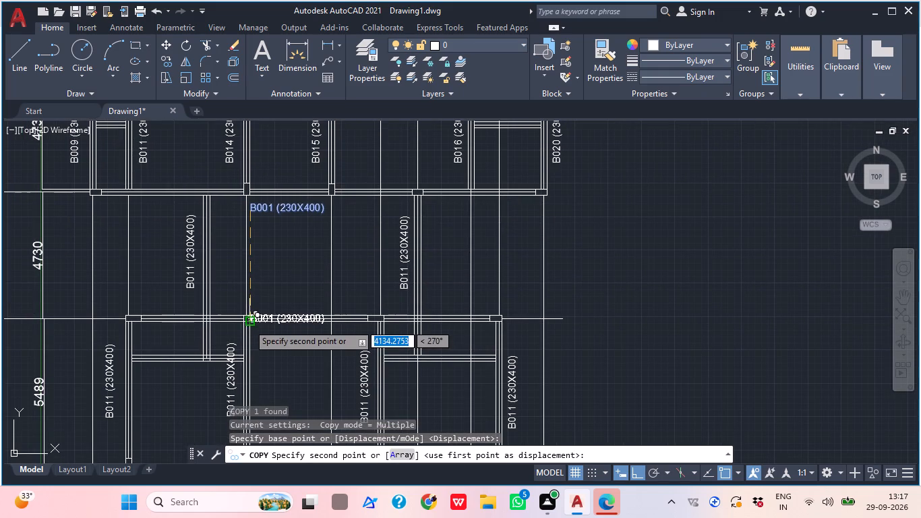
pyautogui.scroll(1, 255, 316)
pyautogui.click(256, 307)
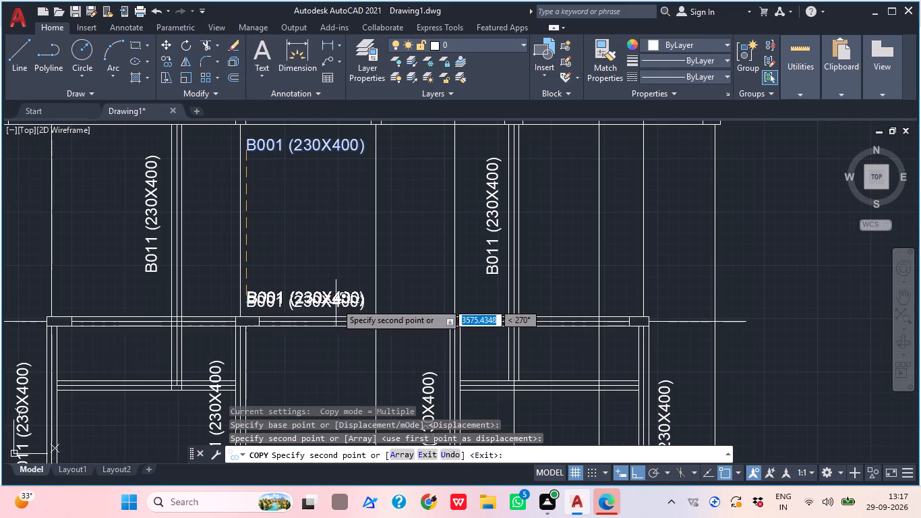
pyautogui.moveTo(336, 303); pyautogui.dragTo(289, 345, button='middle')
pyautogui.press('Escape')
# Change the copied label above the grid C beam to read B003 (230X400).
pyautogui.moveTo(313, 335); pyautogui.dragTo(263, 355, button='middle')
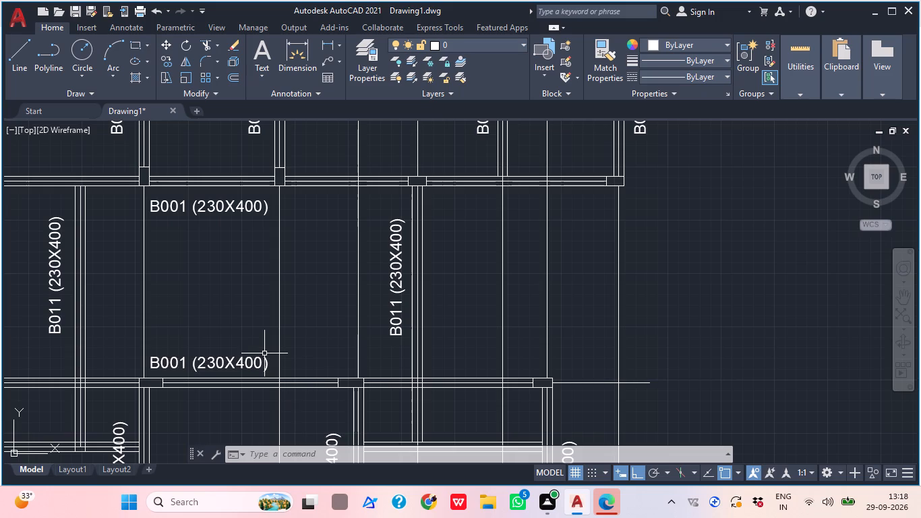
pyautogui.scroll(2, 225, 376)
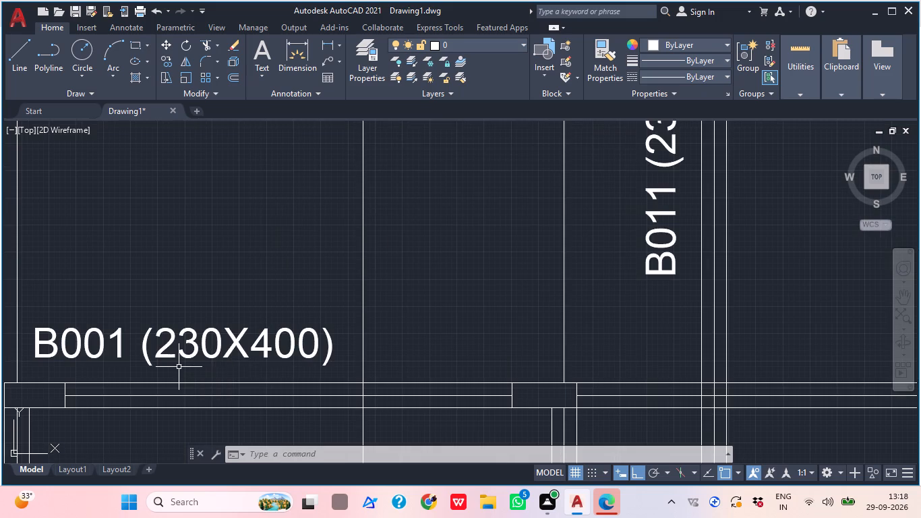
pyautogui.middleClick(182, 365)
pyautogui.click(98, 340)
pyautogui.click(98, 340)
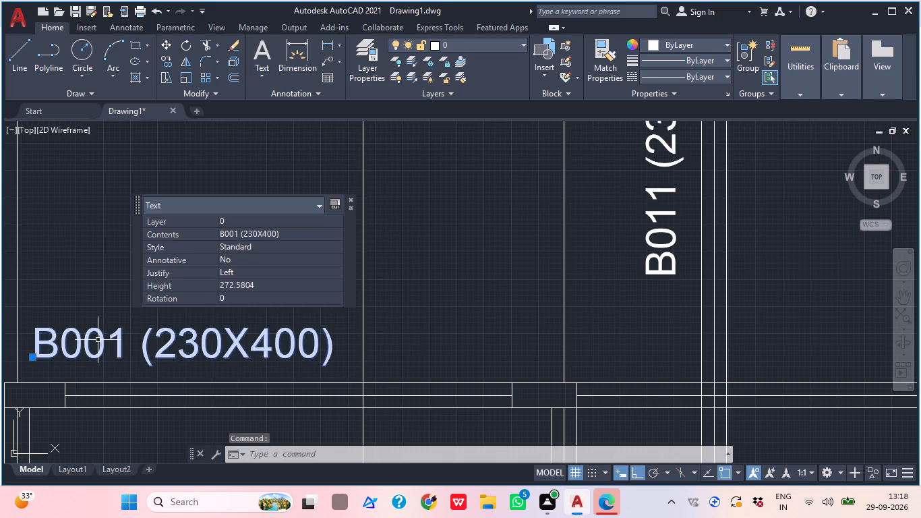
pyautogui.doubleClick(98, 340)
pyautogui.click(115, 350)
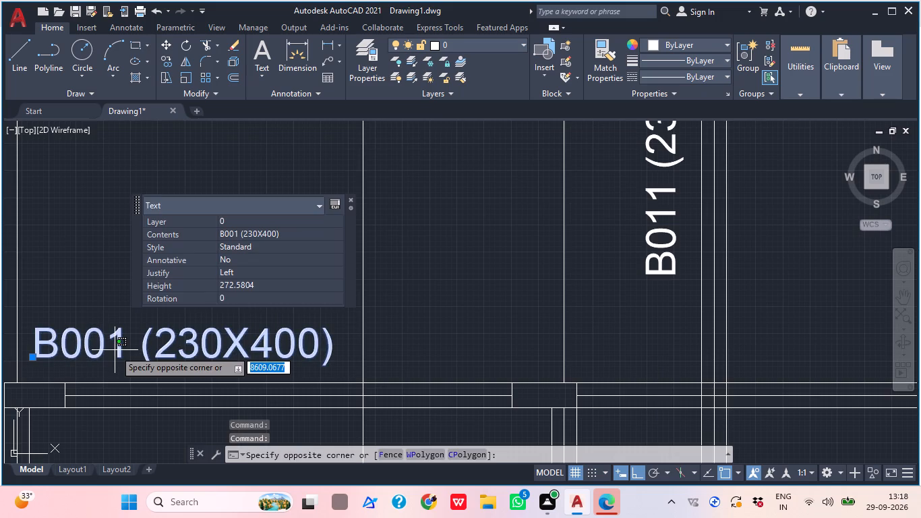
pyautogui.doubleClick(97, 349)
pyautogui.doubleClick(102, 352)
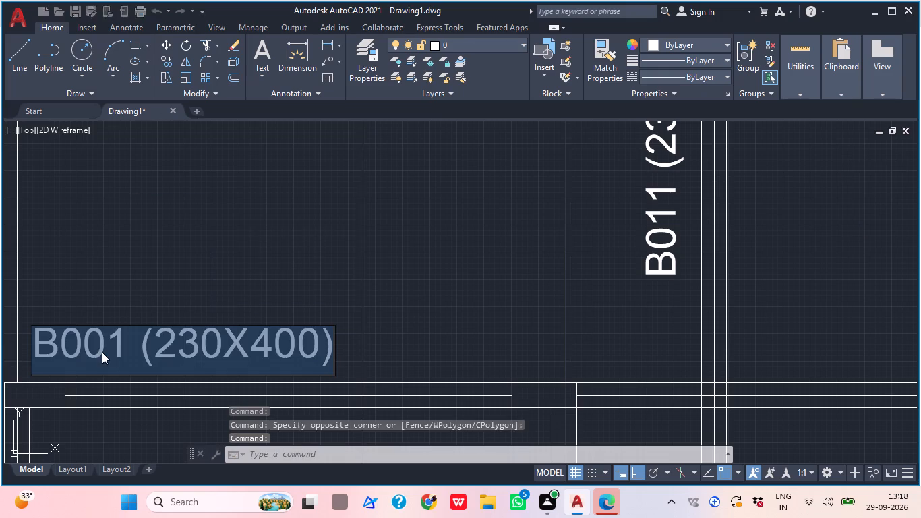
pyautogui.click(119, 345)
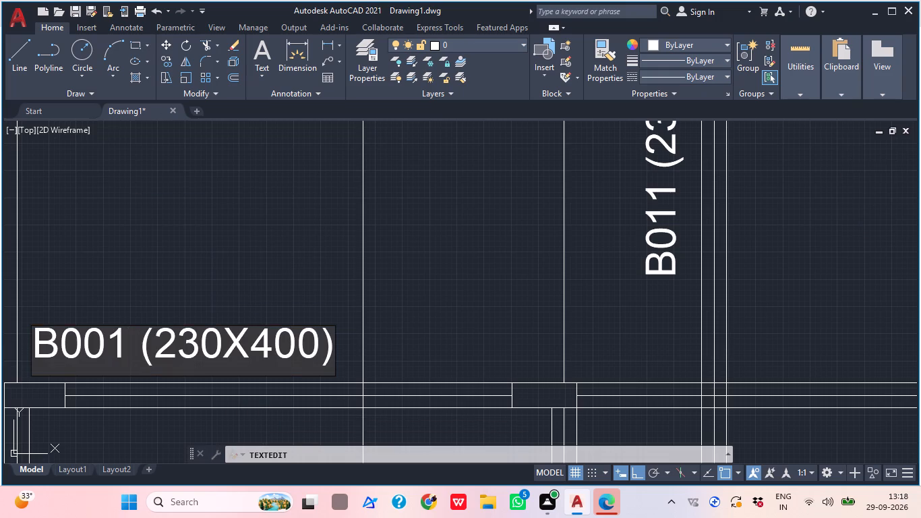
pyautogui.press('BackSpace')
pyautogui.press('3')
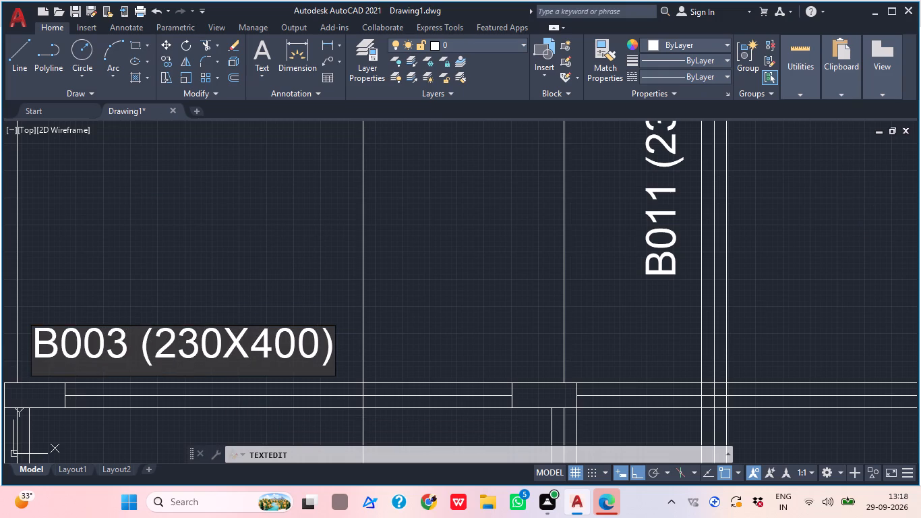
pyautogui.click(152, 256)
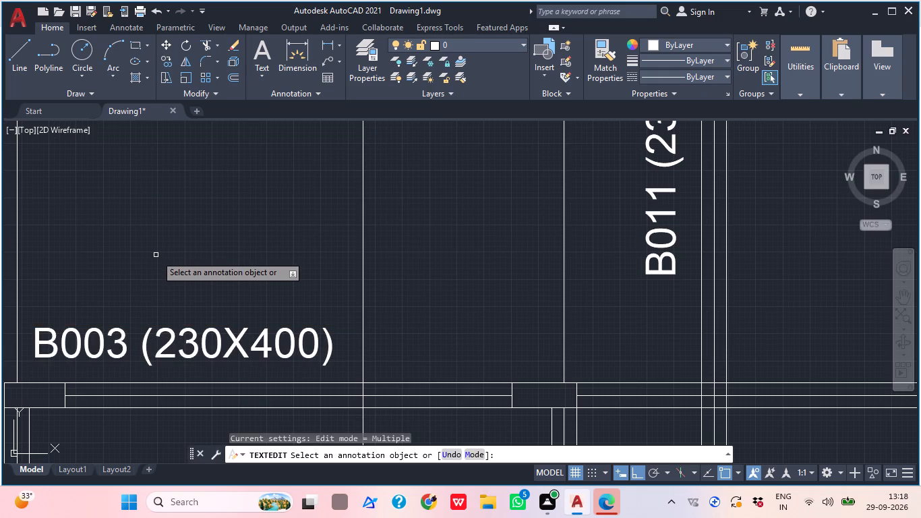
pyautogui.press('Escape')
# Change the copied label below the grid A beam between grids 3 and 4 to read B002 (230X400).
pyautogui.scroll(-1, 156, 264)
pyautogui.moveTo(156, 268); pyautogui.dragTo(154, 340, button='middle')
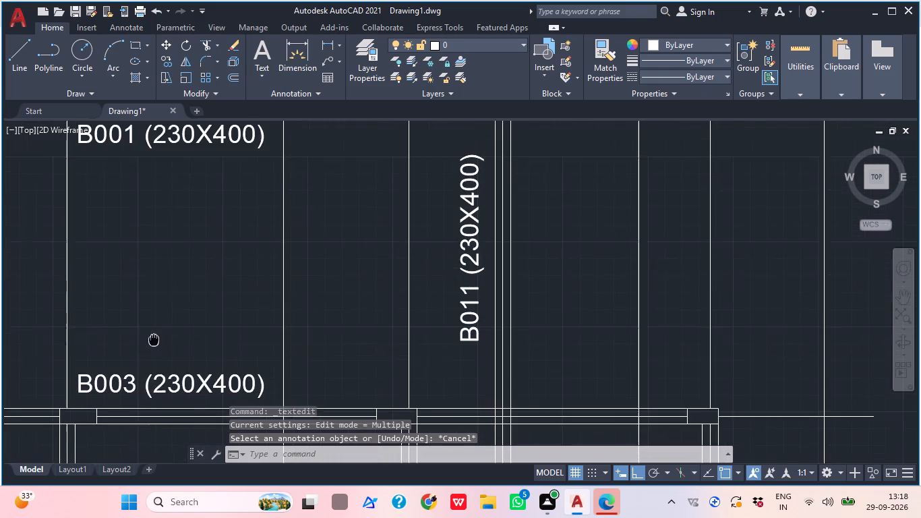
pyautogui.moveTo(154, 340); pyautogui.dragTo(154, 341, button='middle')
pyautogui.moveTo(143, 165); pyautogui.dragTo(135, 264, button='middle')
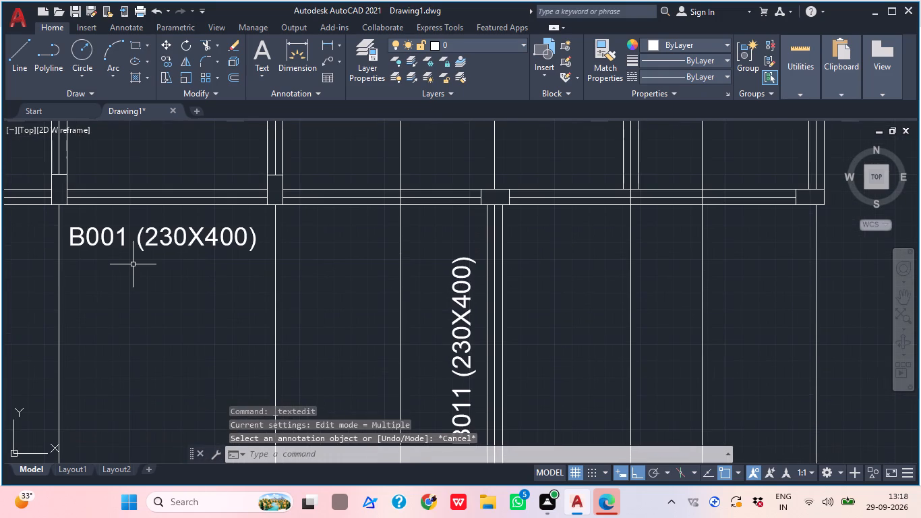
pyautogui.scroll(1, 133, 264)
pyautogui.doubleClick(111, 221)
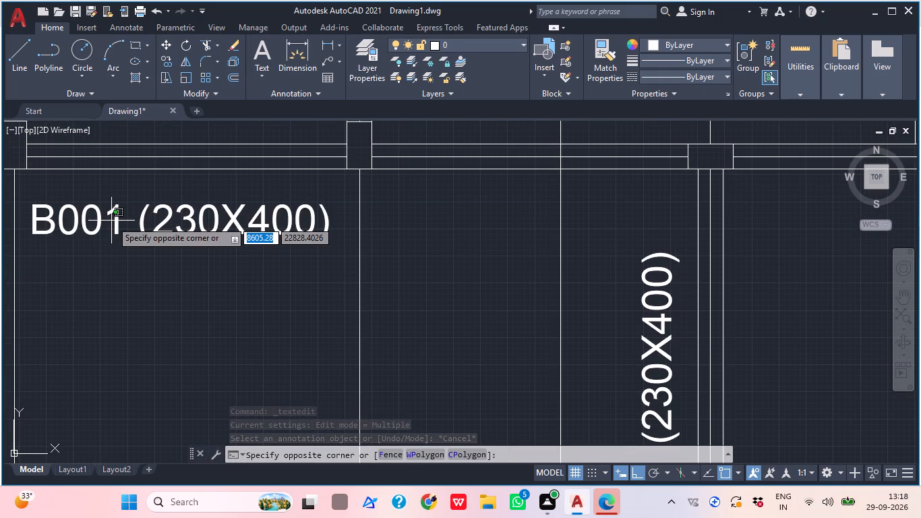
pyautogui.click(113, 219)
pyautogui.click(115, 222)
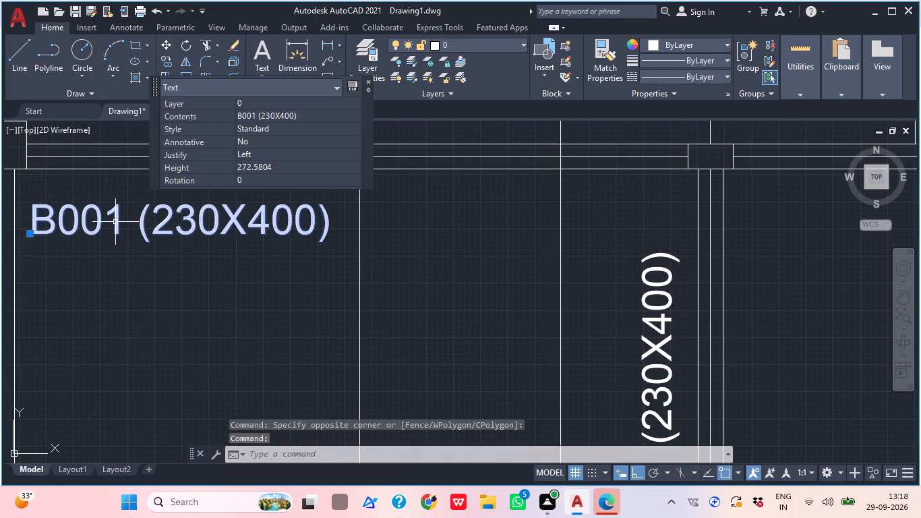
pyautogui.click(124, 226)
pyautogui.click(116, 225)
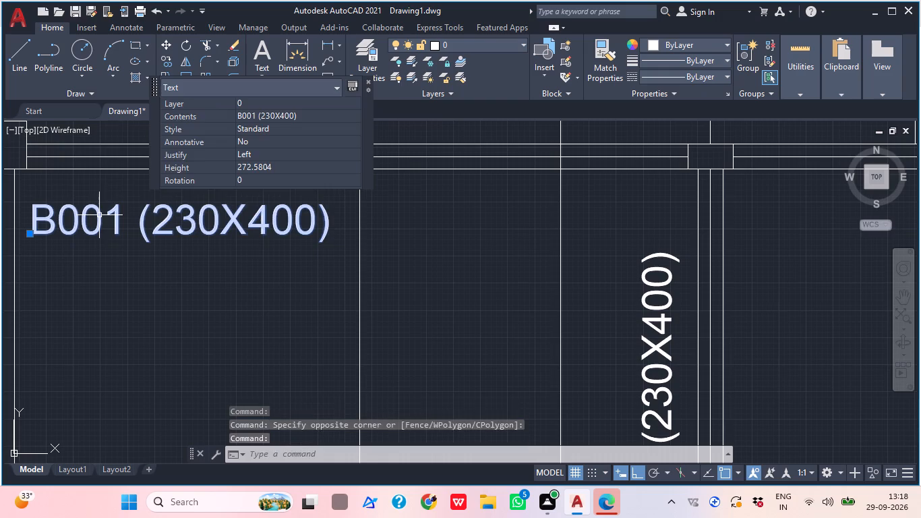
pyautogui.doubleClick(99, 215)
pyautogui.click(122, 221)
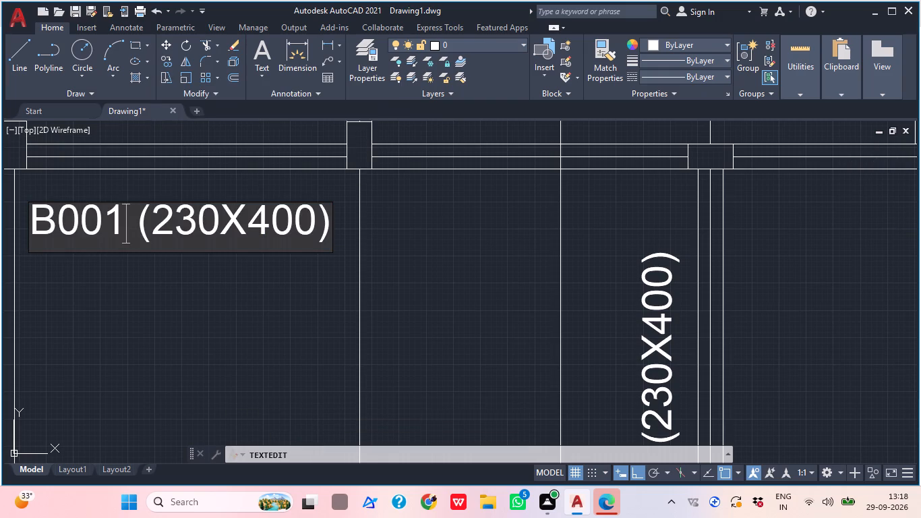
pyautogui.press('BackSpace')
pyautogui.press('2')
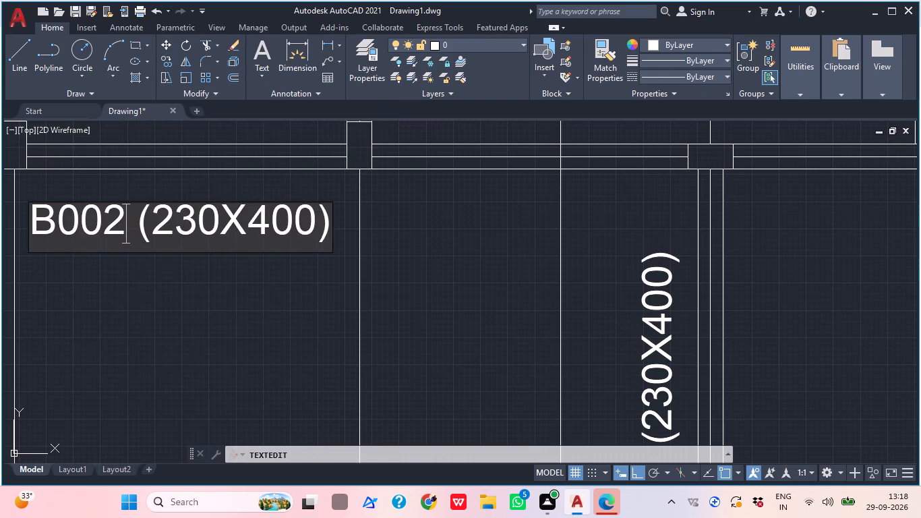
pyautogui.click(111, 299)
pyautogui.scroll(-1, 197, 297)
pyautogui.middleClick(197, 297)
pyautogui.moveTo(196, 311); pyautogui.dragTo(196, 329, button='middle')
pyautogui.press('Escape')
# Examine the horizontal beam labels B001 to B003 and the vertical B011 labels in the bays south of grid A.
pyautogui.scroll(-1, 194, 329)
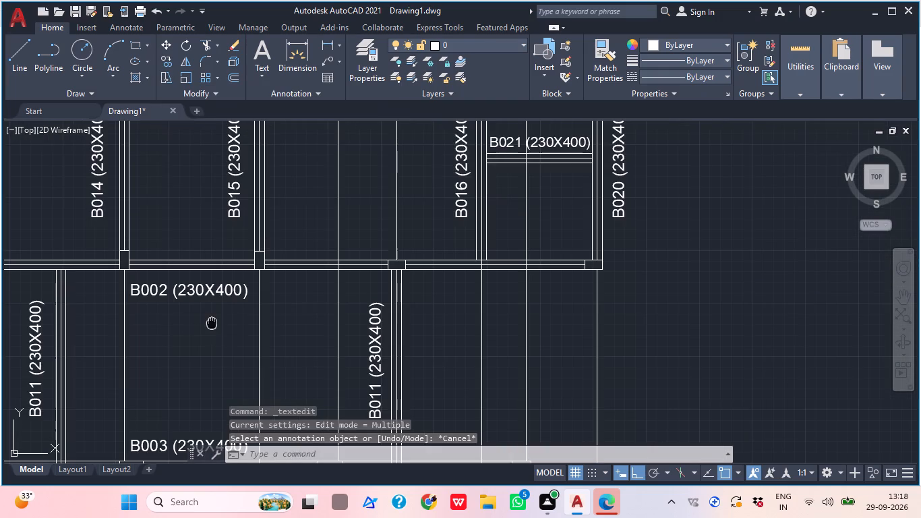
pyautogui.middleClick(212, 323)
pyautogui.scroll(-1, 212, 324)
pyautogui.moveTo(243, 335); pyautogui.dragTo(262, 335, button='middle')
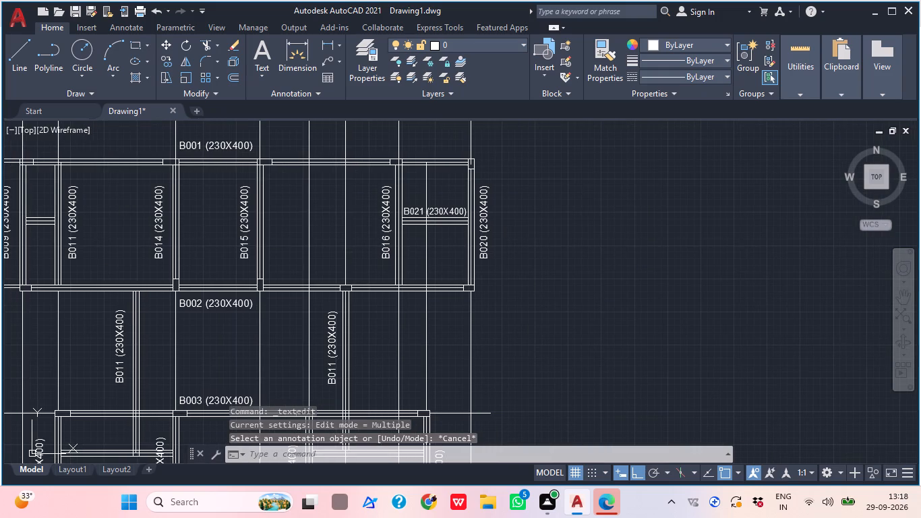
pyautogui.middleClick(203, 316)
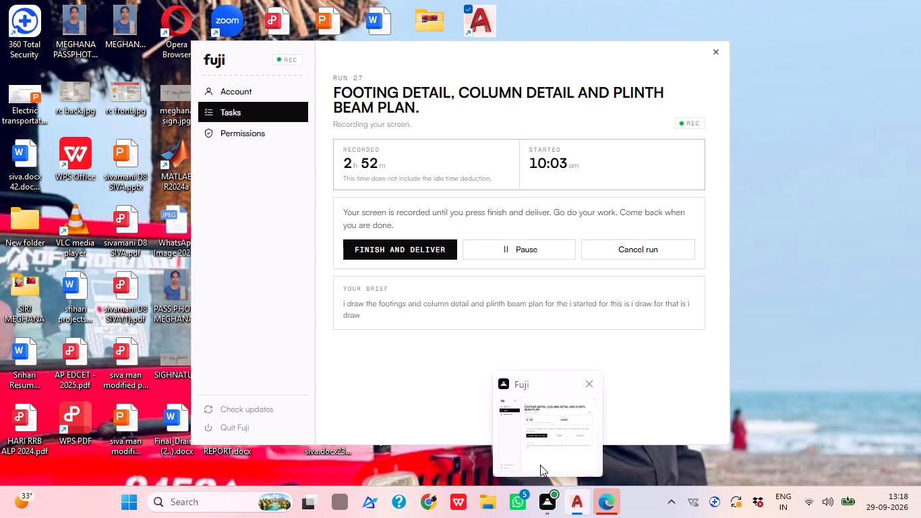
pyautogui.moveTo(274, 318); pyautogui.dragTo(285, 316, button='middle')
pyautogui.scroll(1, 109, 337)
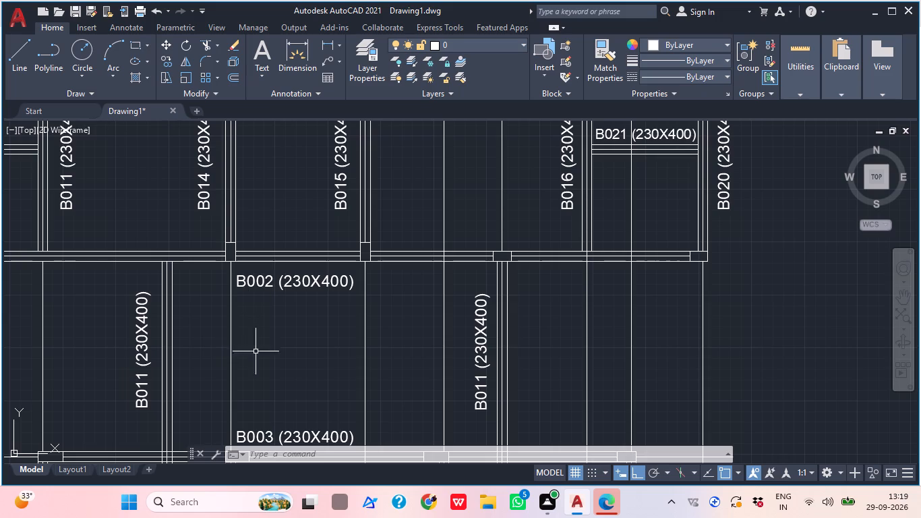
pyautogui.moveTo(285, 359); pyautogui.dragTo(237, 386, button='middle')
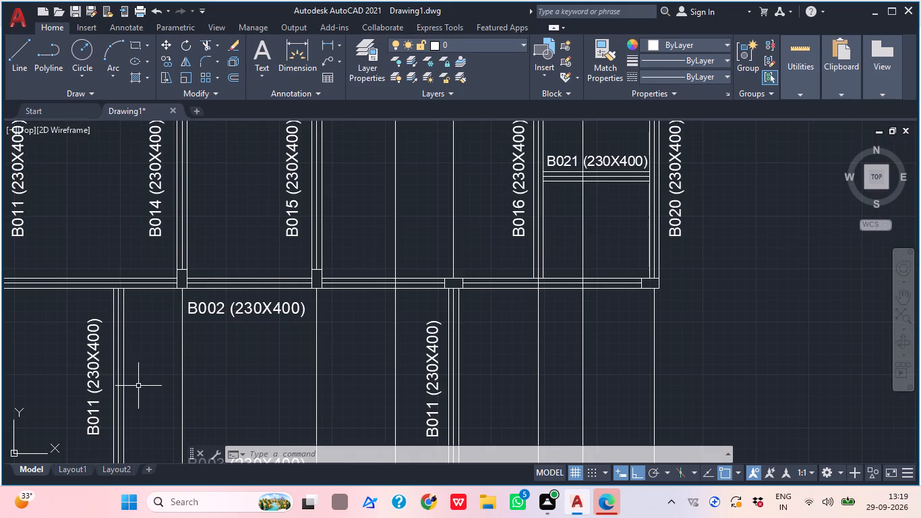
pyautogui.moveTo(138, 386); pyautogui.dragTo(151, 381, button='middle')
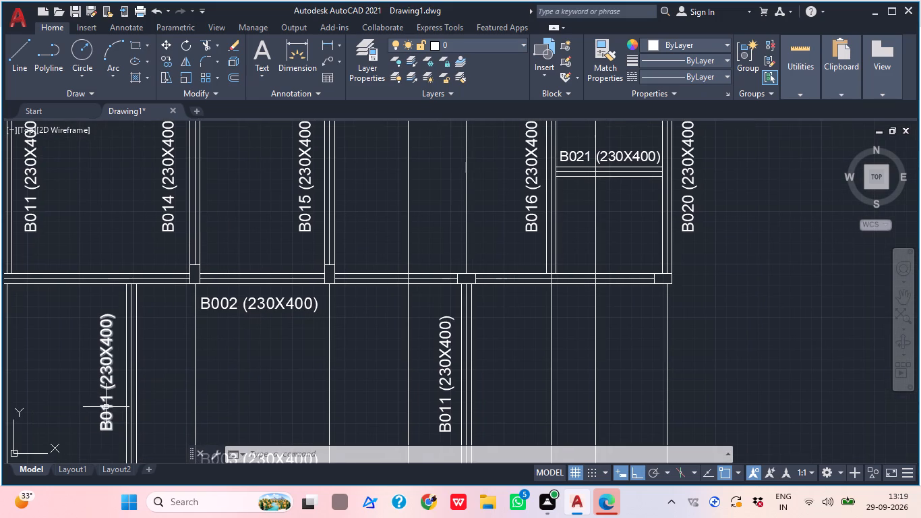
# Remove the B011 number from the western vertical beam label between grids A and C, leaving only (230X400).
pyautogui.tripleClick(102, 409)
pyautogui.click(102, 404)
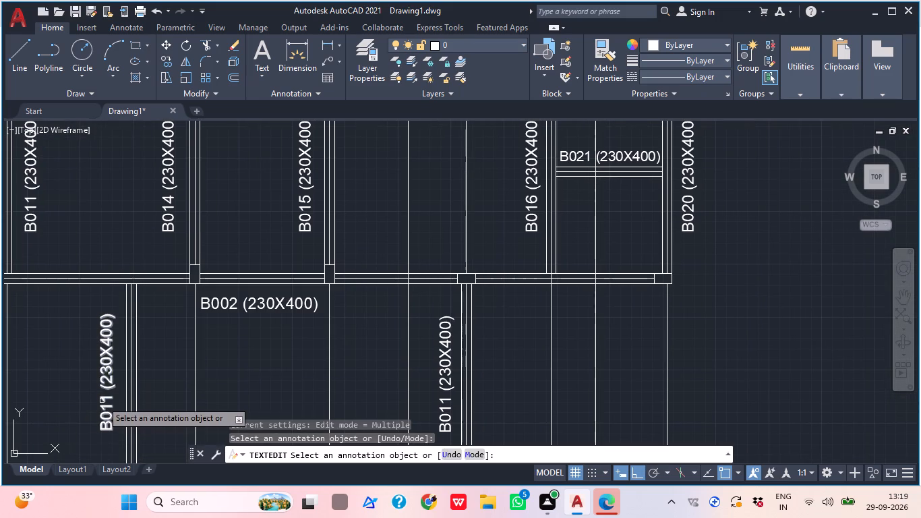
pyautogui.click(111, 392)
pyautogui.click(102, 398)
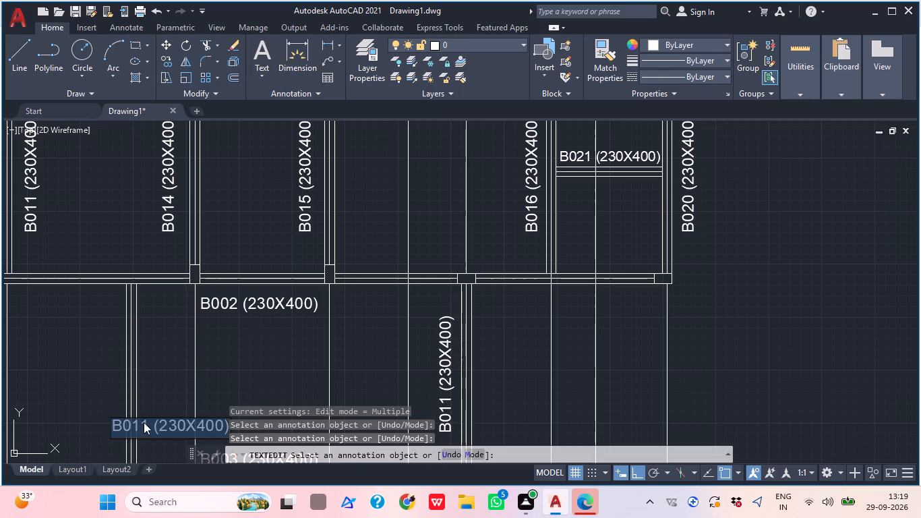
pyautogui.click(148, 424)
pyautogui.press('BackSpace')
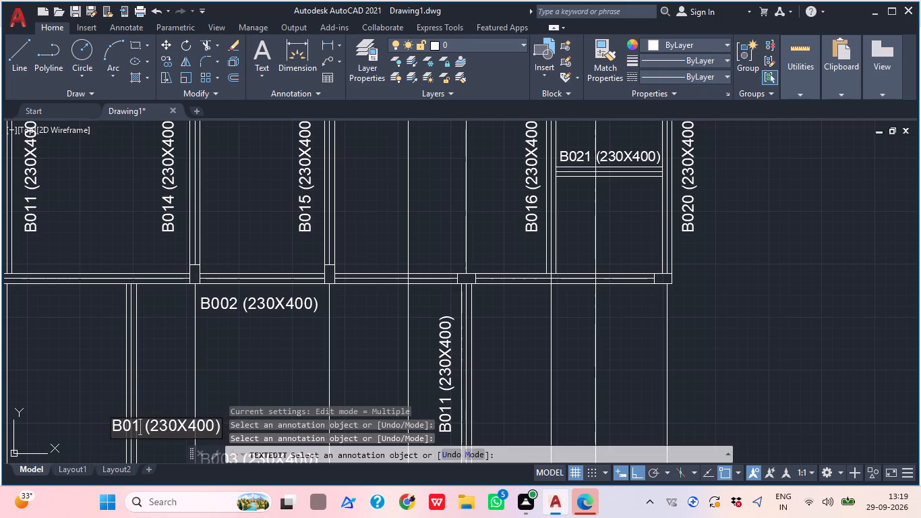
pyautogui.press('BackSpace')
pyautogui.press('BackSpace')
pyautogui.press('BackSpace')
pyautogui.press('BackSpace')
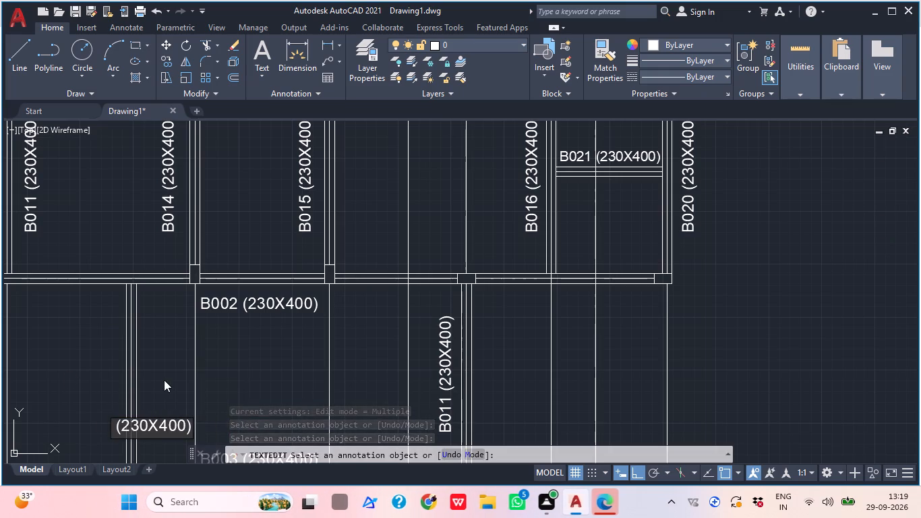
pyautogui.click(165, 379)
pyautogui.press('Escape')
# Examine the vertical beam labels in the bays between grids E, A, C and B to work out their numbering.
pyautogui.scroll(-1, 133, 379)
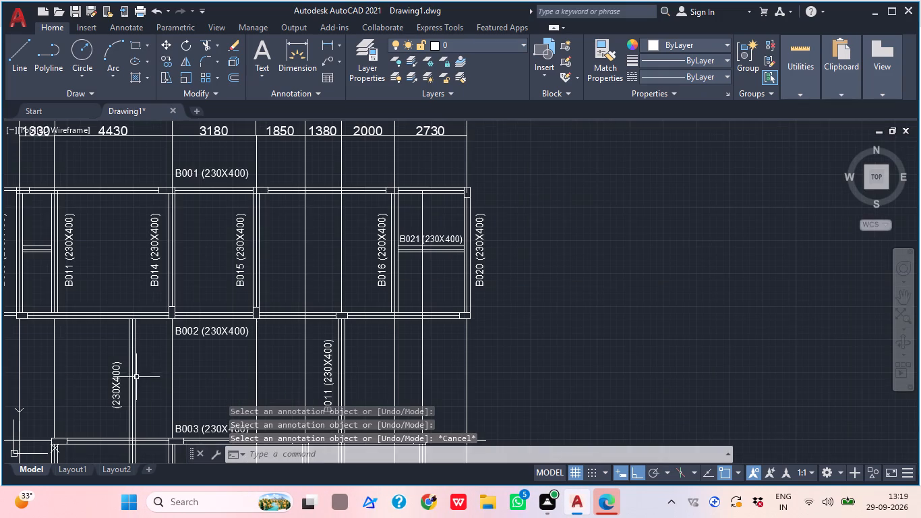
pyautogui.middleClick(150, 375)
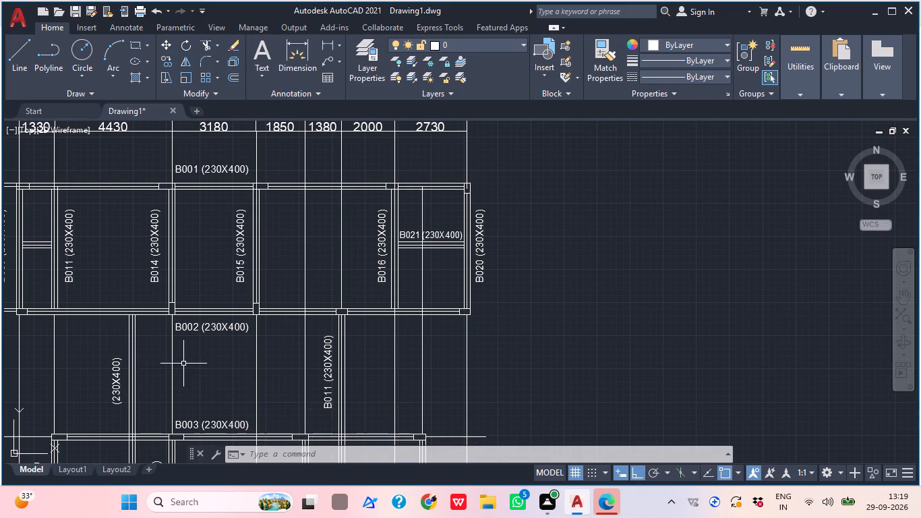
pyautogui.moveTo(190, 360); pyautogui.dragTo(171, 311, button='middle')
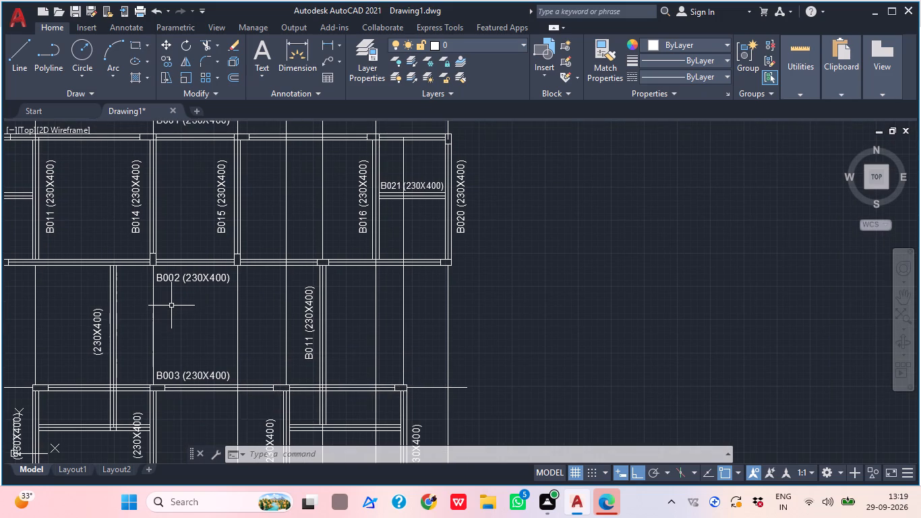
pyautogui.moveTo(346, 308); pyautogui.dragTo(309, 315, button='middle')
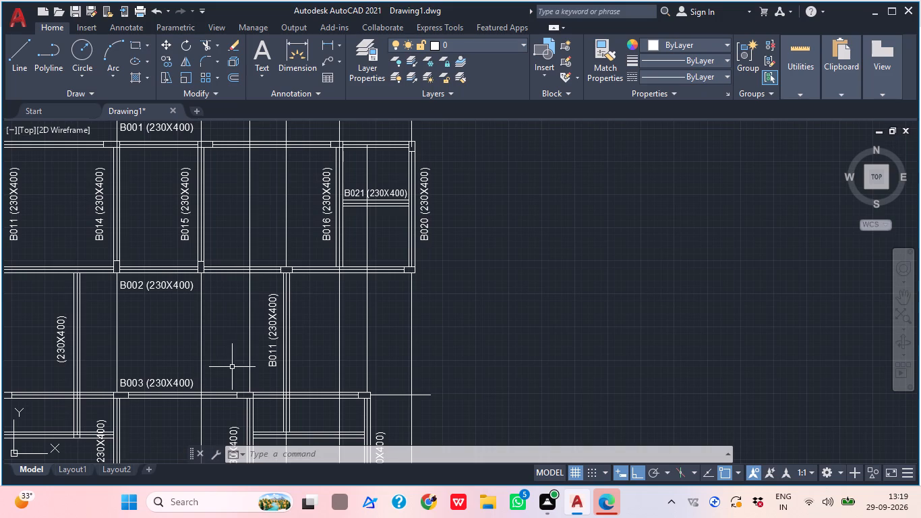
pyautogui.moveTo(229, 370); pyautogui.dragTo(237, 367, button='middle')
pyautogui.moveTo(345, 368); pyautogui.dragTo(394, 346, button='middle')
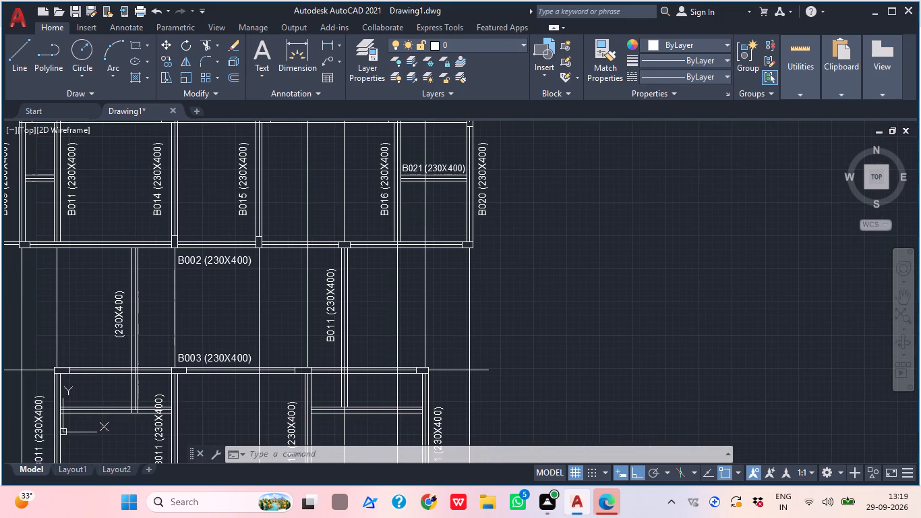
pyautogui.middleClick(373, 348)
pyautogui.moveTo(373, 348); pyautogui.dragTo(368, 287, button='middle')
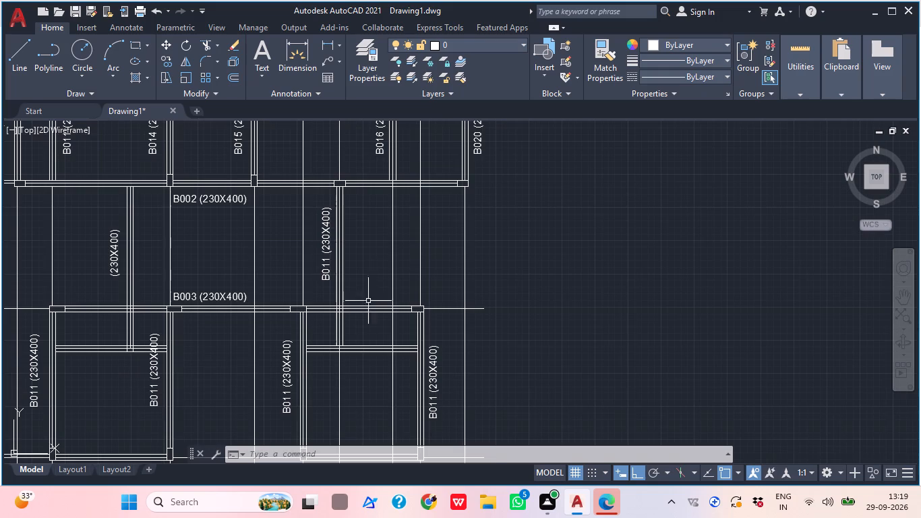
pyautogui.moveTo(357, 377); pyautogui.dragTo(356, 370, button='middle')
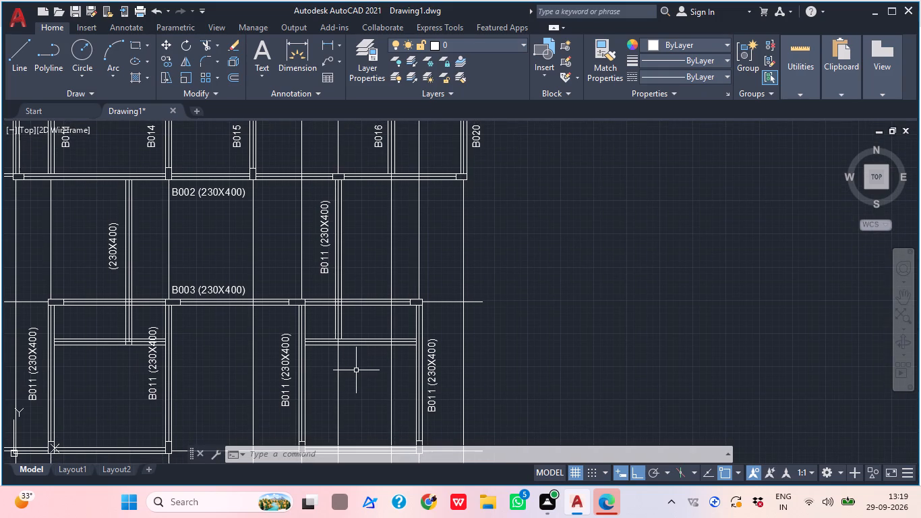
pyautogui.moveTo(419, 384); pyautogui.dragTo(419, 370, button='middle')
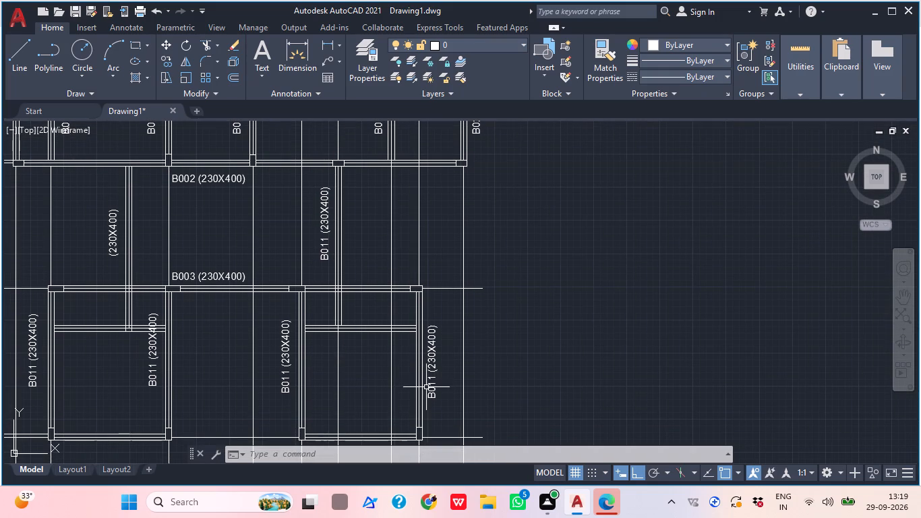
# Change the B011 label beside the easternmost vertical beam between grids C and B to read B019 (230X400).
pyautogui.scroll(1, 432, 404)
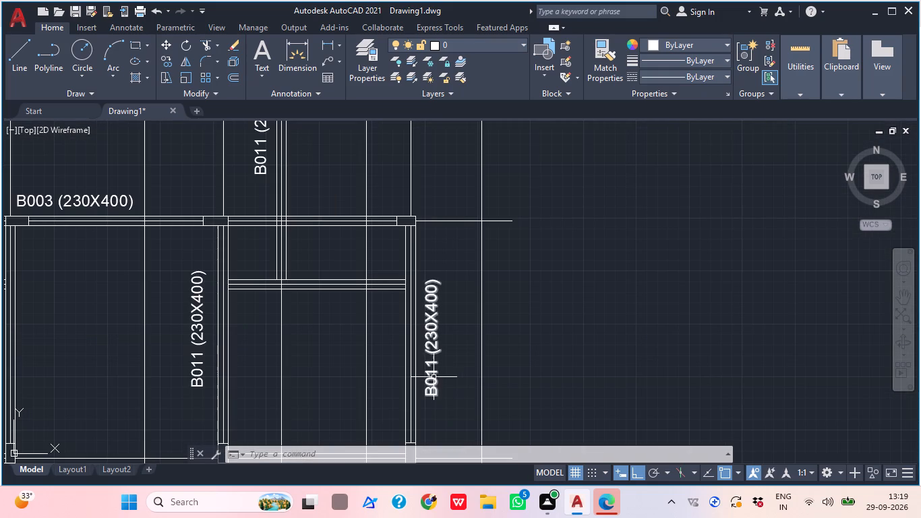
pyautogui.doubleClick(434, 377)
pyautogui.click(464, 389)
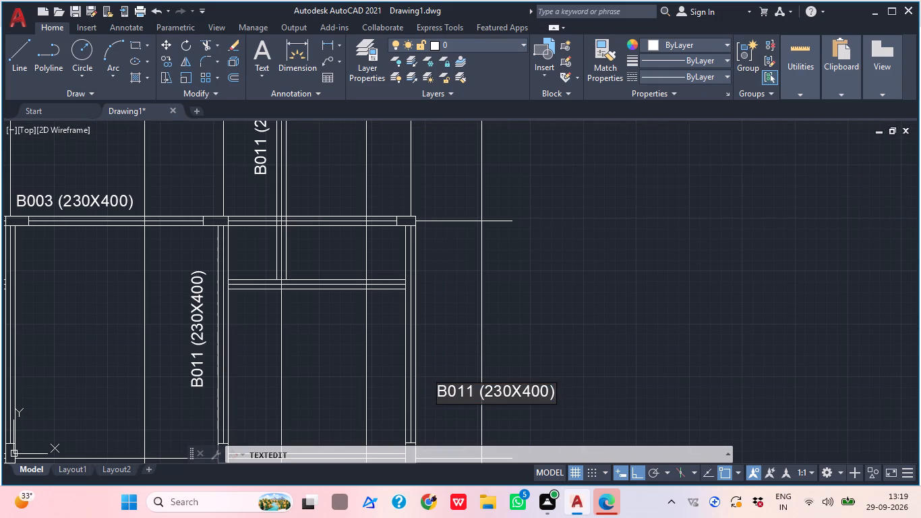
pyautogui.click(474, 393)
pyautogui.press('BackSpace')
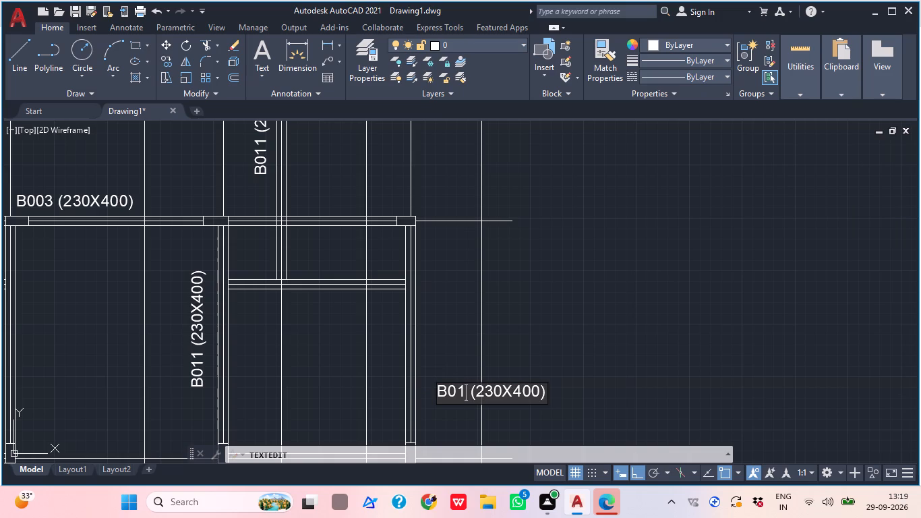
pyautogui.press('8')
pyautogui.press('BackSpace')
pyautogui.press('9')
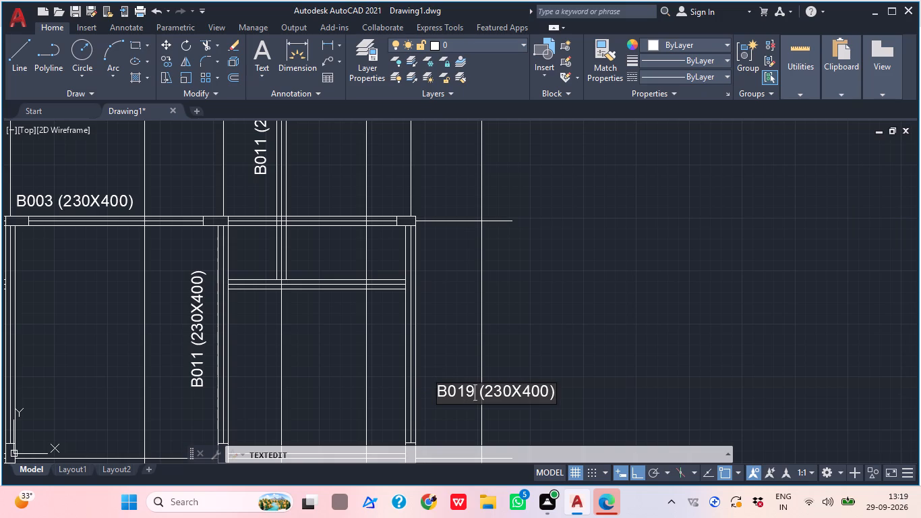
pyautogui.click(628, 293)
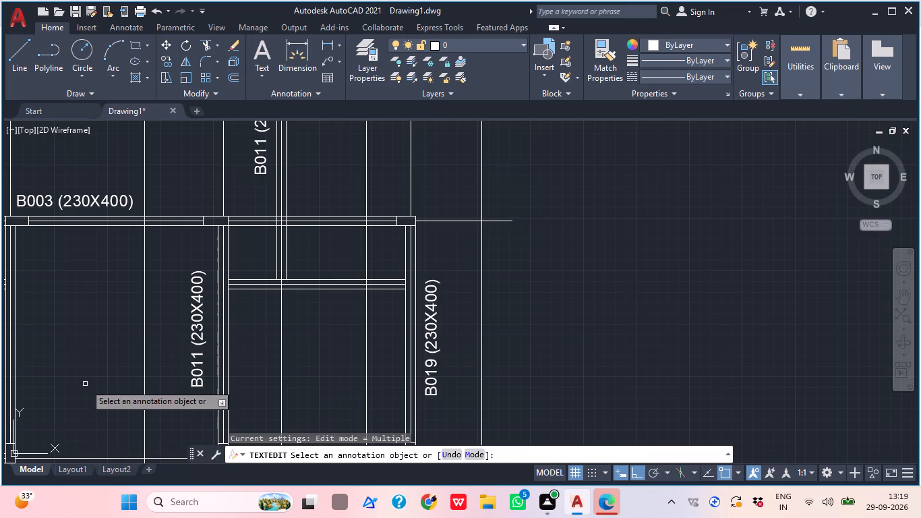
# Change the B011 label at the third vertical beam from the west, between grids C and B, to B016 (230X400).
pyautogui.doubleClick(194, 364)
pyautogui.click(239, 382)
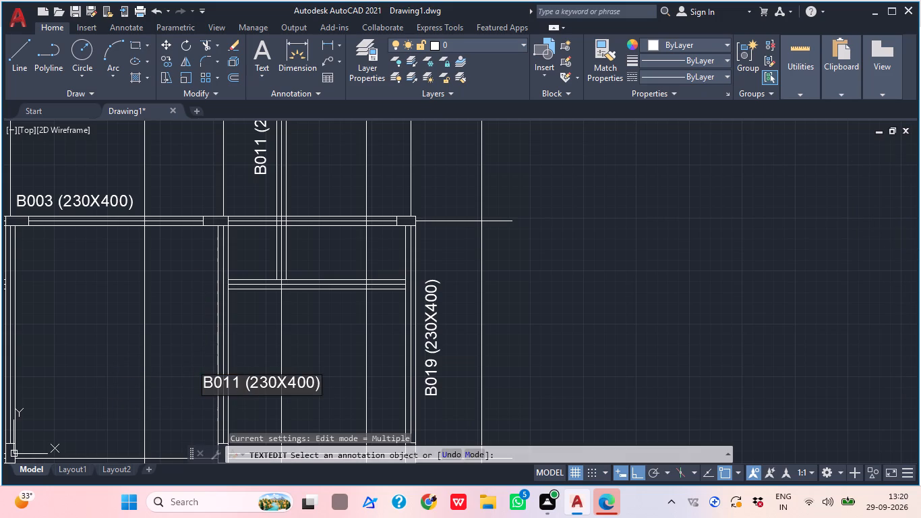
pyautogui.press('BackSpace')
pyautogui.press('6')
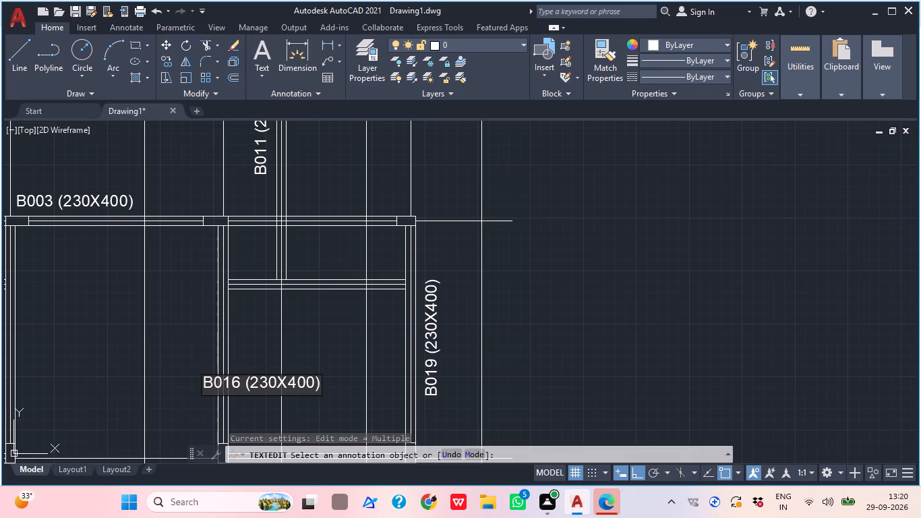
pyautogui.click(476, 371)
# Change the B011 label at the second vertical beam from the west, between grids C and B, to B013 (230X400).
pyautogui.scroll(-2, 267, 350)
pyautogui.moveTo(267, 350); pyautogui.dragTo(287, 353, button='middle')
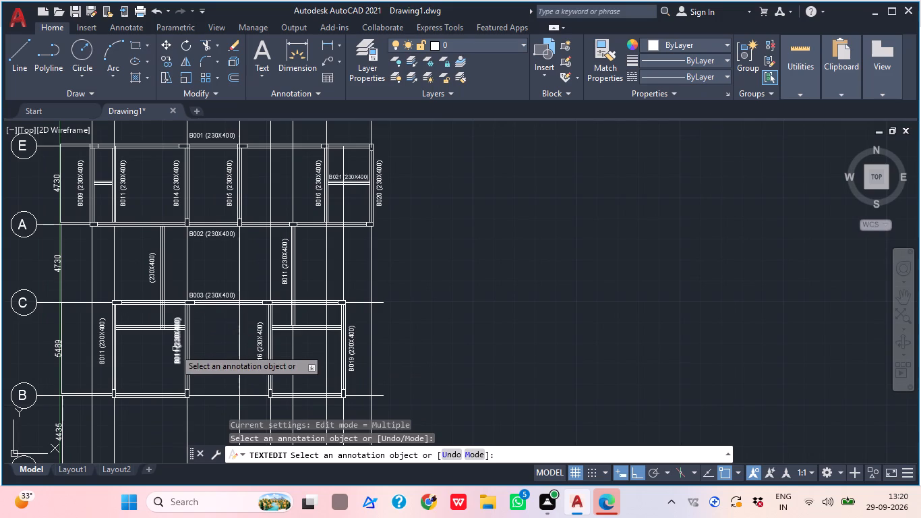
pyautogui.scroll(2, 175, 349)
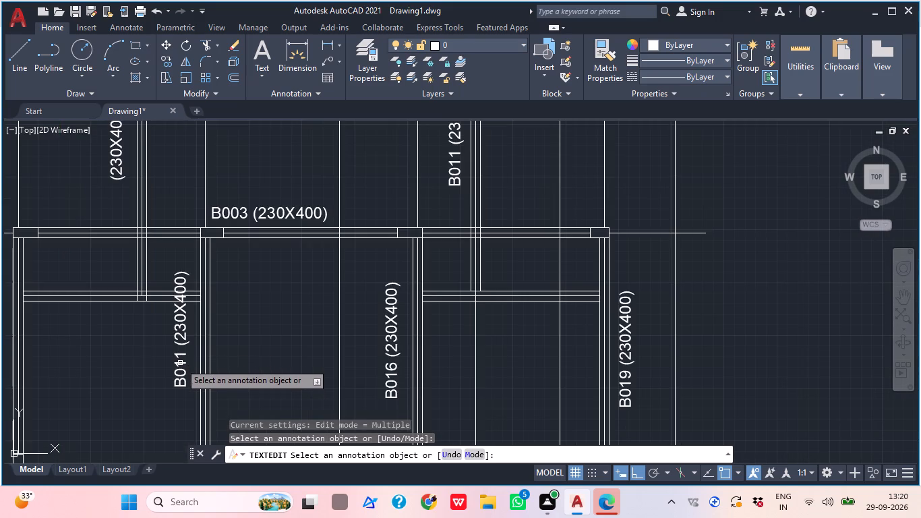
pyautogui.click(180, 363)
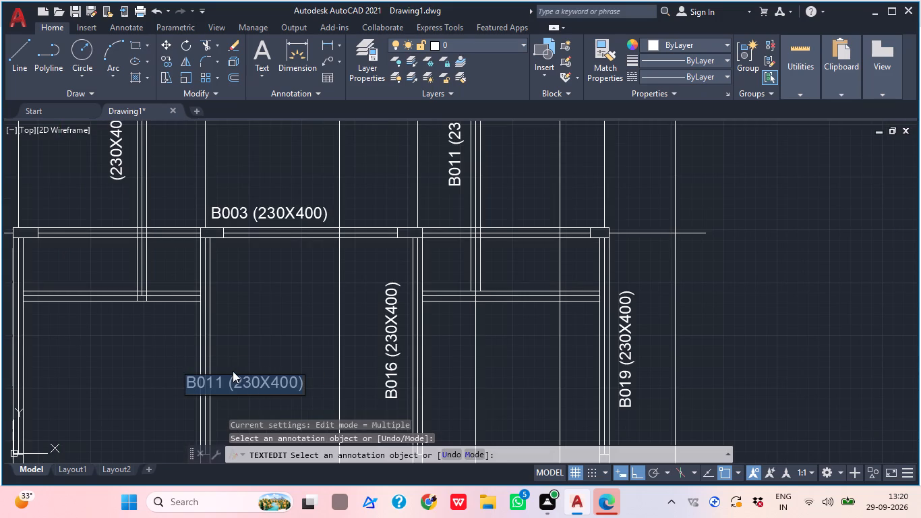
pyautogui.click(225, 374)
pyautogui.doubleClick(182, 372)
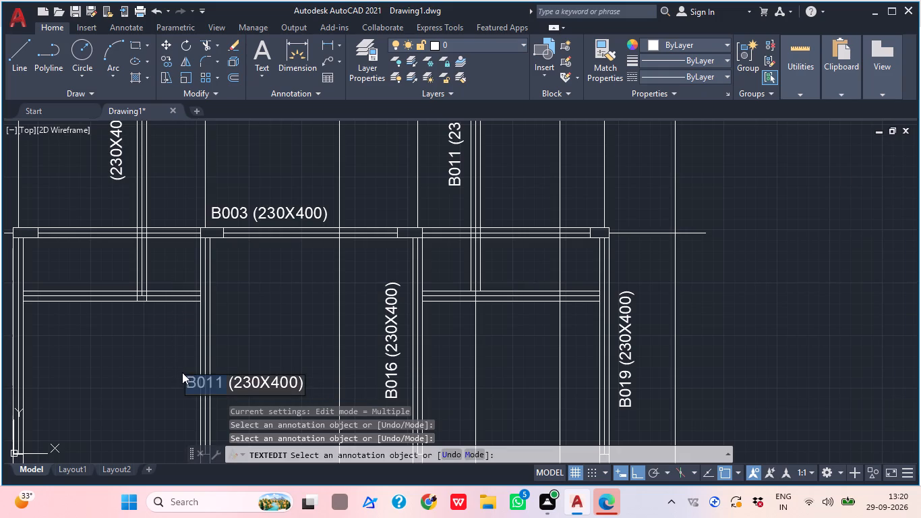
pyautogui.click(216, 382)
pyautogui.click(227, 386)
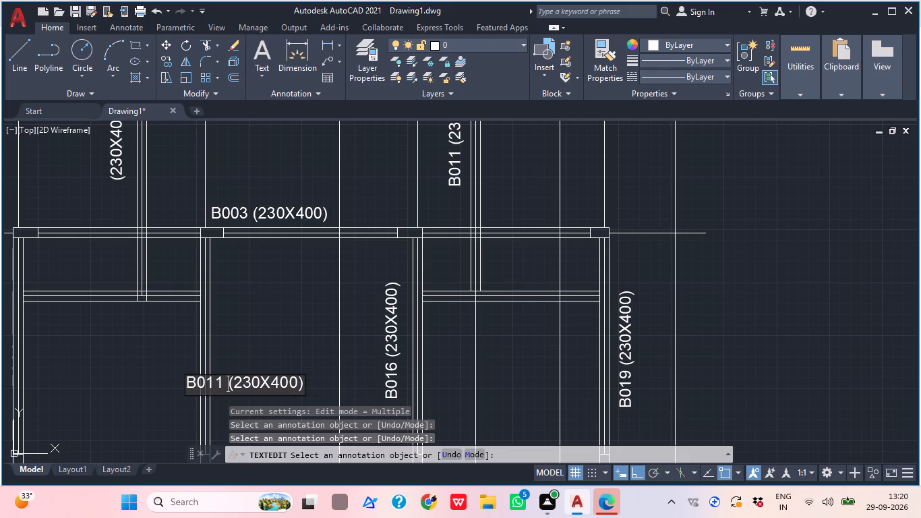
pyautogui.click(218, 384)
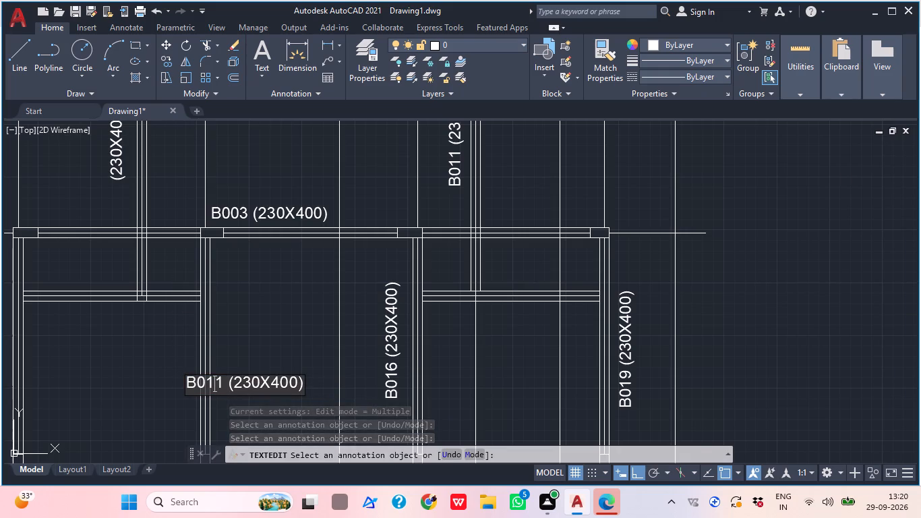
pyautogui.scroll(3, 218, 382)
pyautogui.click(230, 384)
pyautogui.press('BackSpace')
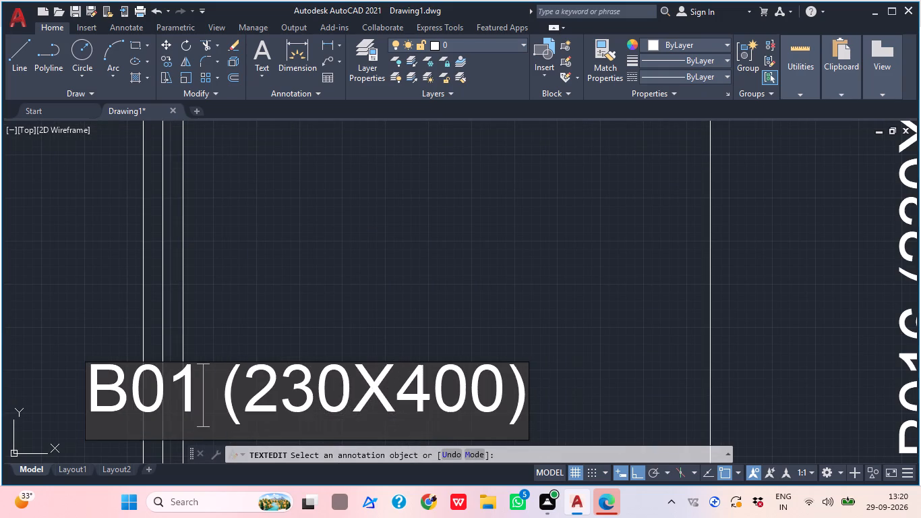
pyautogui.press('3')
pyautogui.scroll(-1, 257, 353)
pyautogui.click(266, 319)
# Change the B011 label beside the westernmost vertical beam between grids C and B to read B010 (230X400).
pyautogui.scroll(-2, 254, 324)
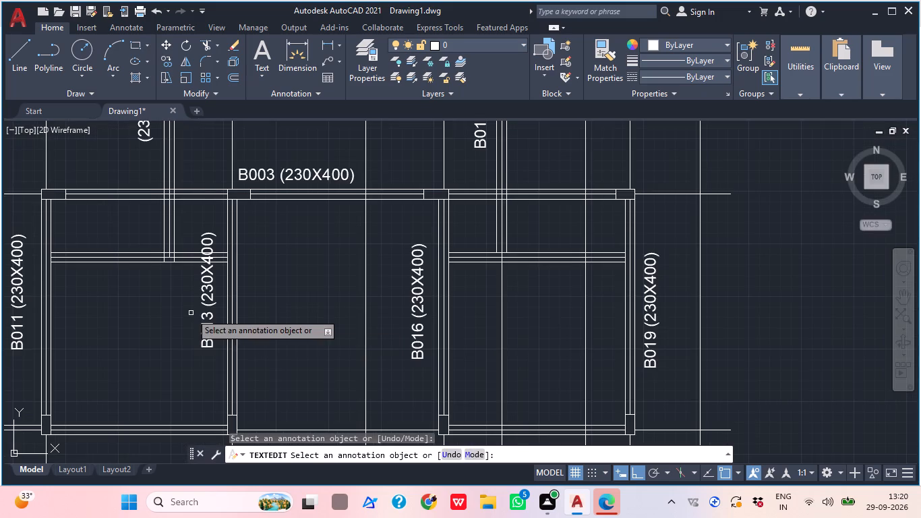
pyautogui.moveTo(196, 329); pyautogui.dragTo(204, 345, button='middle')
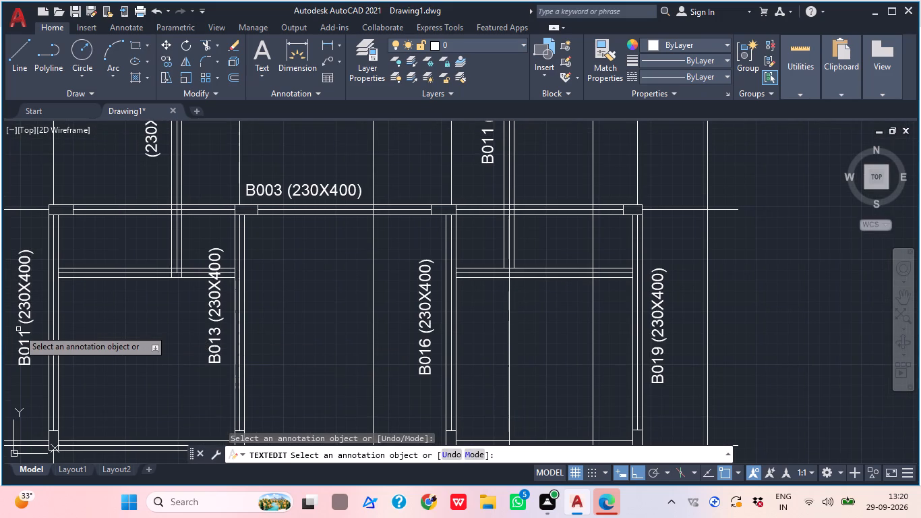
pyautogui.moveTo(38, 337); pyautogui.dragTo(135, 337, button='middle')
pyautogui.click(119, 345)
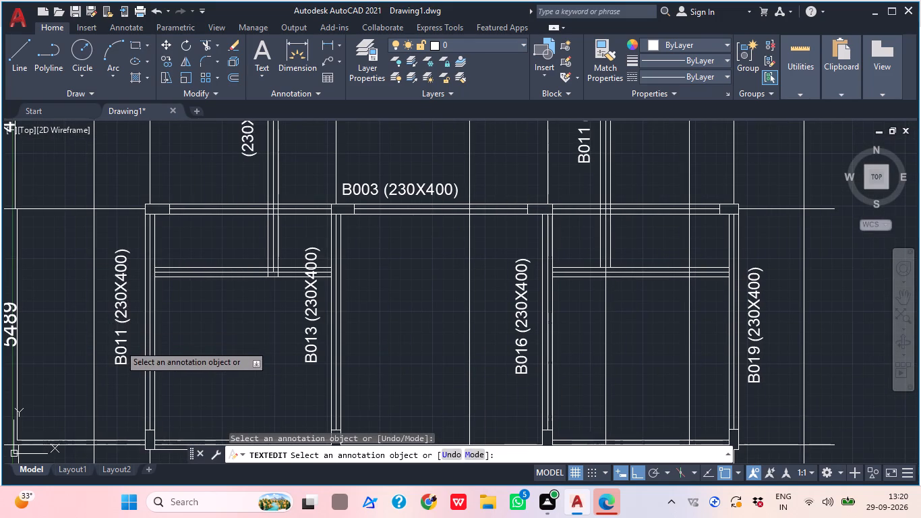
pyautogui.click(165, 365)
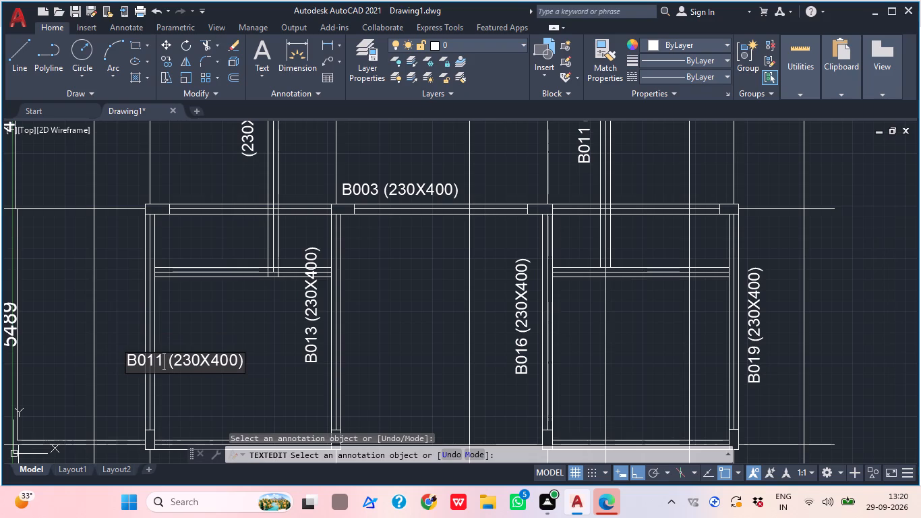
pyautogui.press('BackSpace')
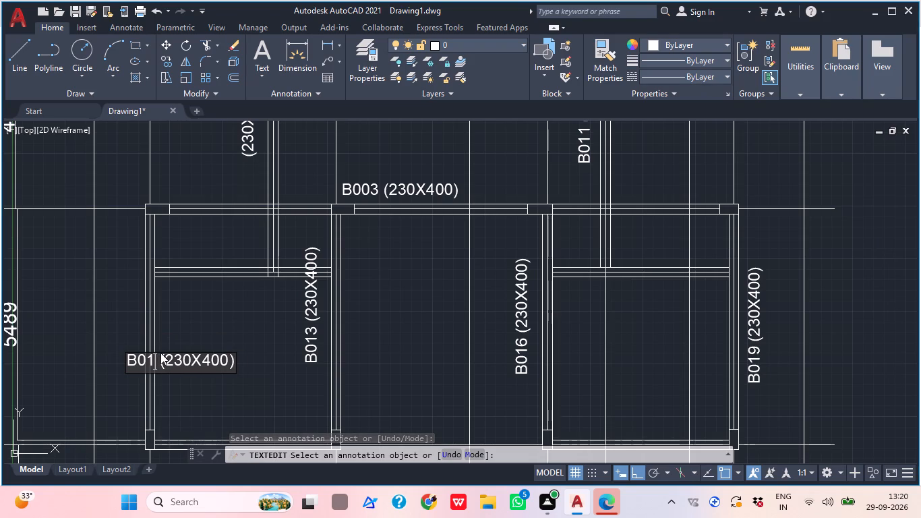
pyautogui.press('0')
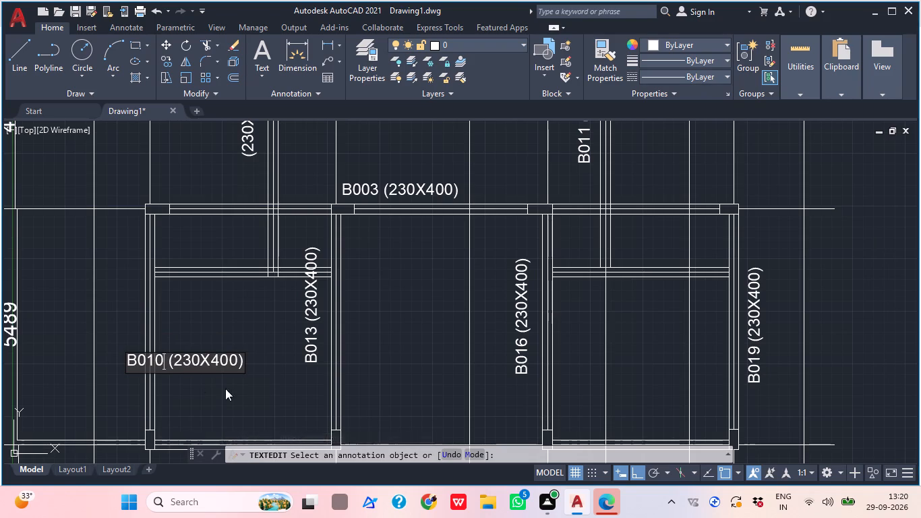
pyautogui.click(225, 388)
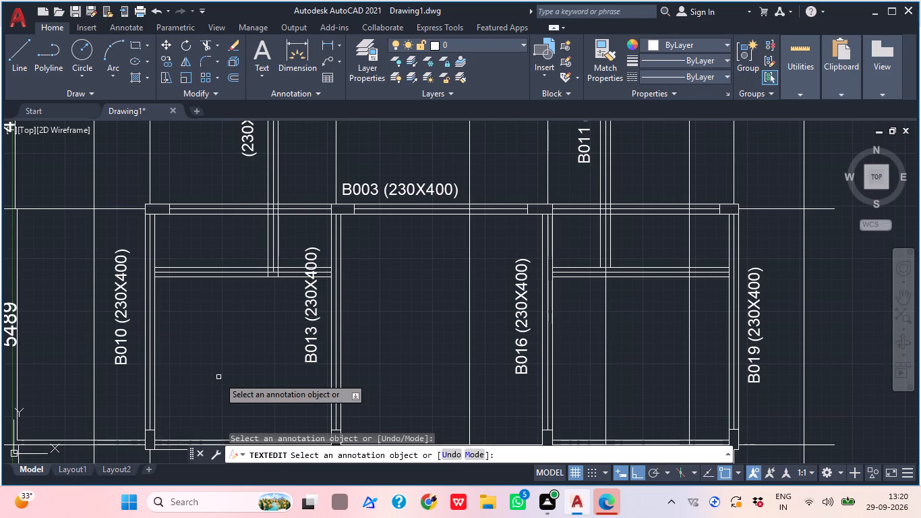
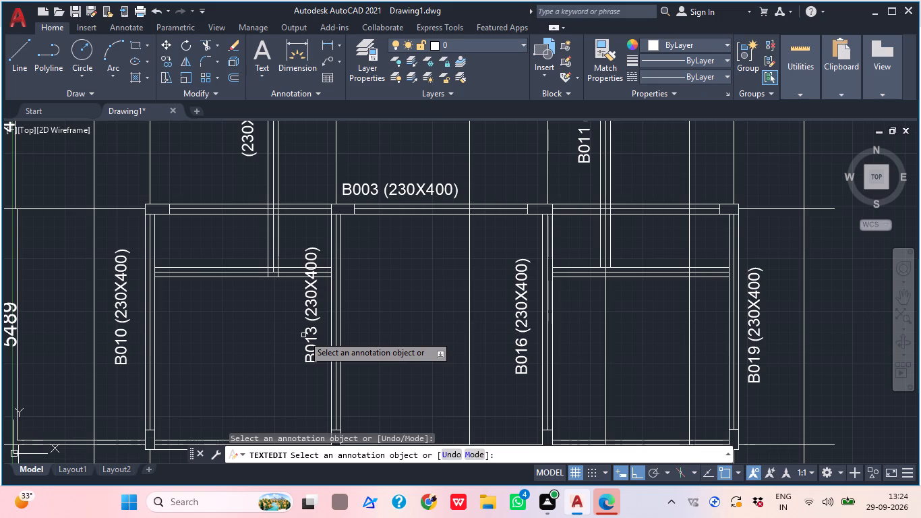
# Move the B003 (230X400) label, with Ortho off, to just above the short horizontal beam between beams B010 and B013.
pyautogui.middleClick(360, 325)
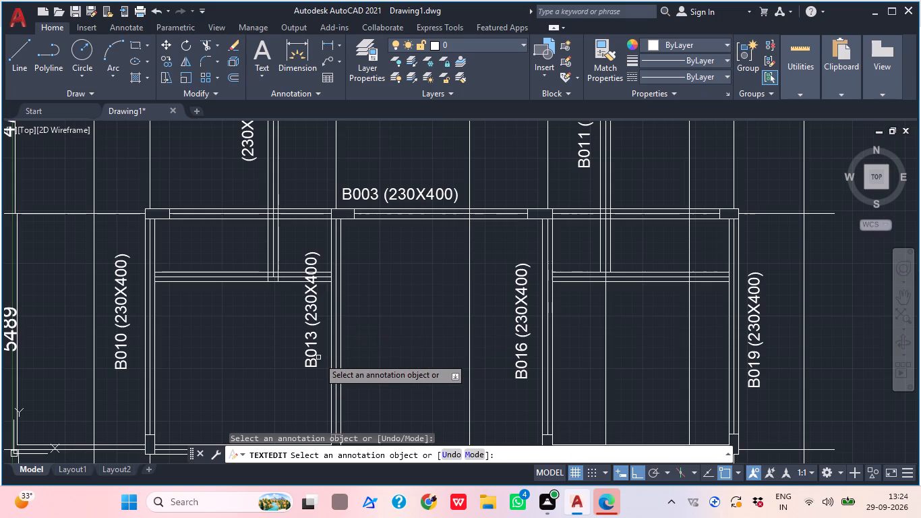
pyautogui.scroll(-1, 330, 339)
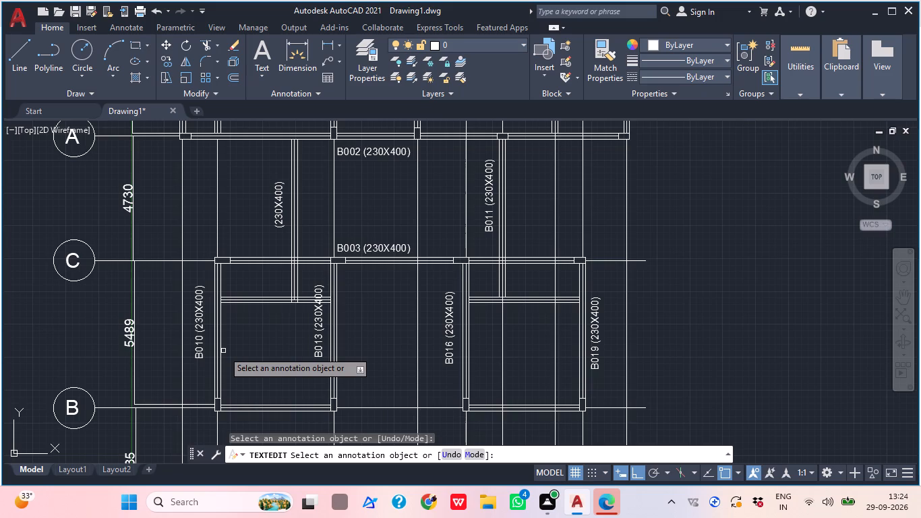
pyautogui.middleClick(251, 376)
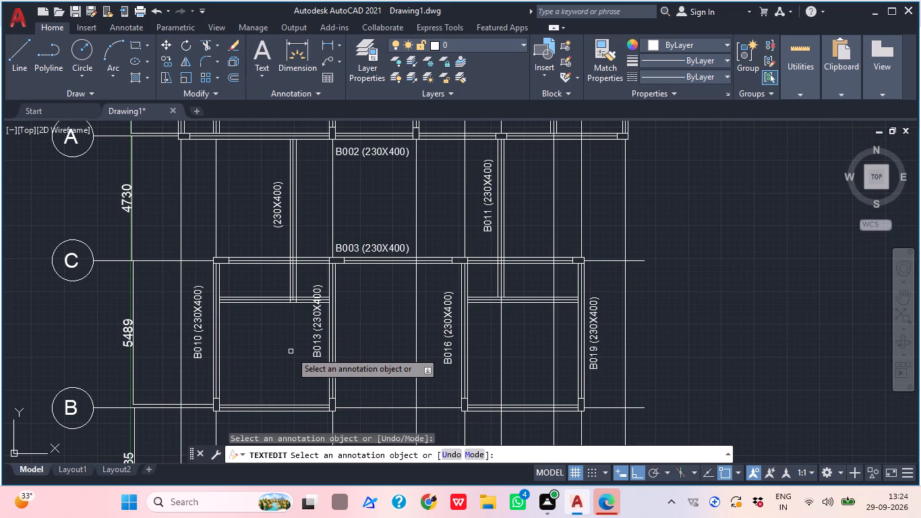
pyautogui.press('Escape')
pyautogui.click(378, 251)
pyautogui.press('m')
pyautogui.press('space')
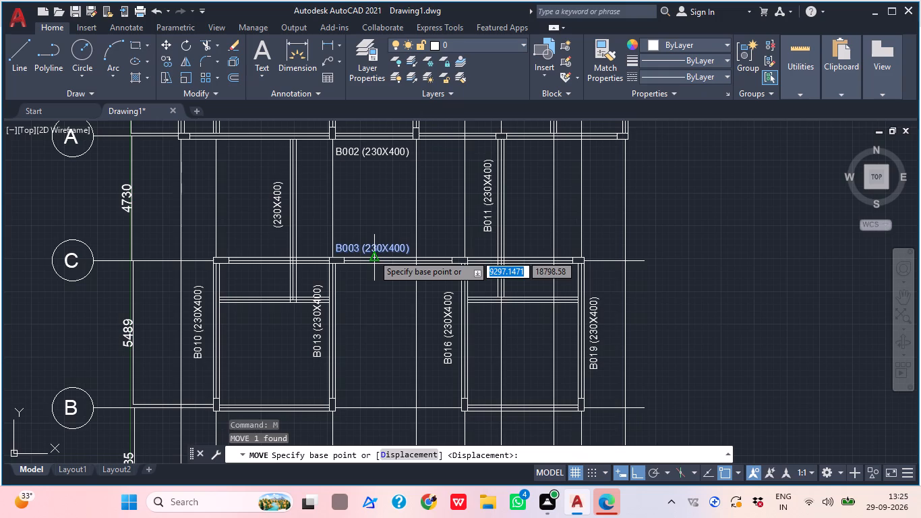
pyautogui.click(373, 250)
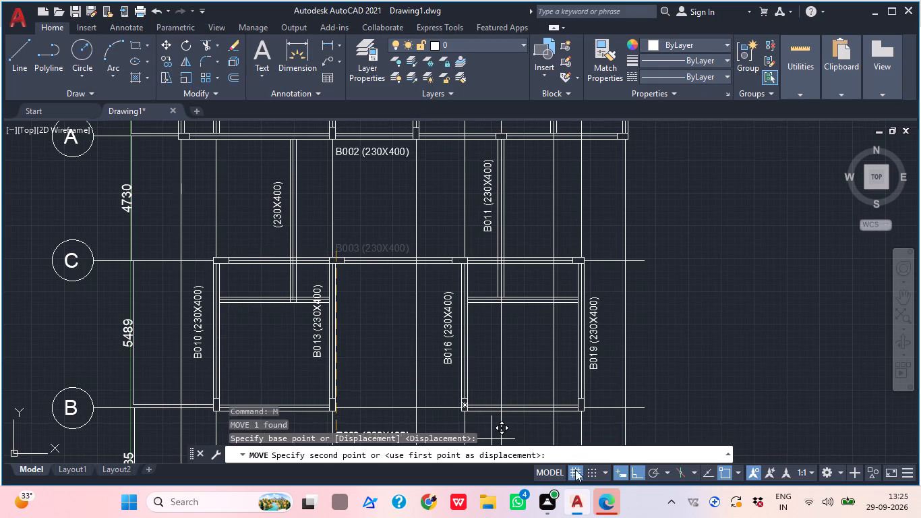
pyautogui.click(632, 471)
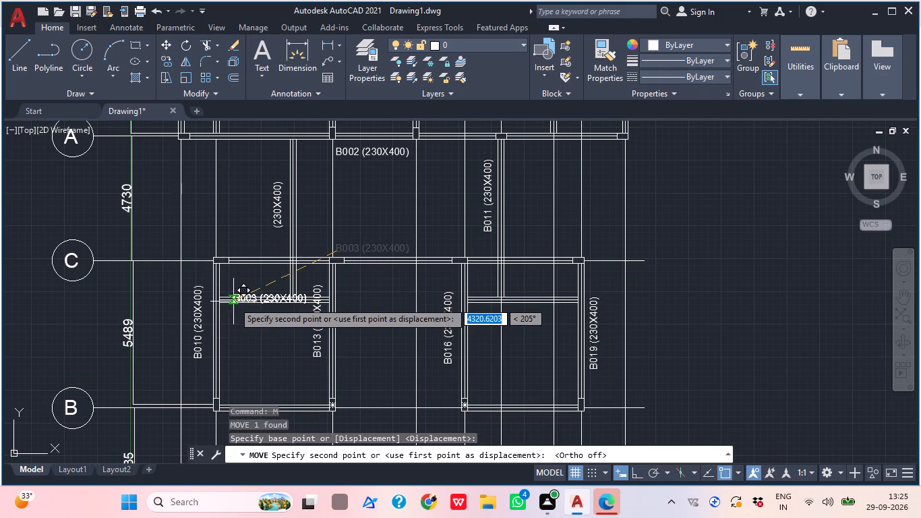
pyautogui.scroll(2, 233, 299)
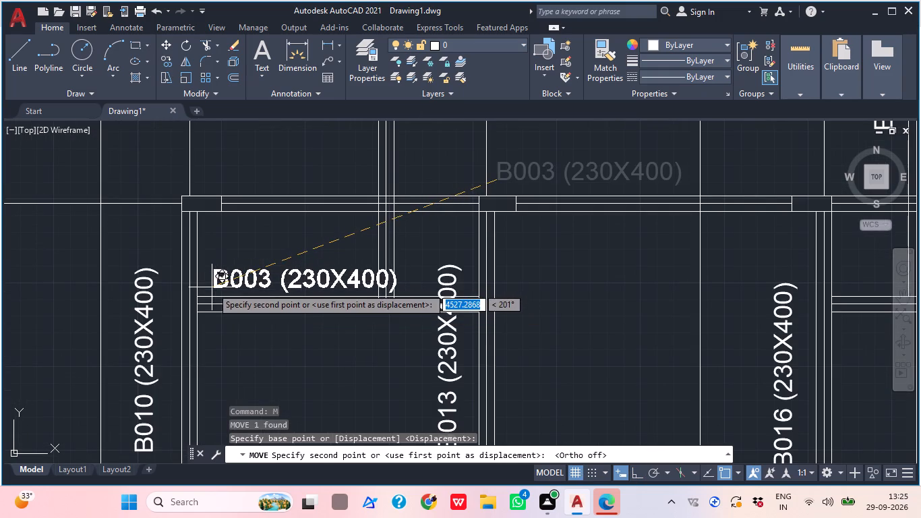
pyautogui.click(212, 287)
pyautogui.press('Escape')
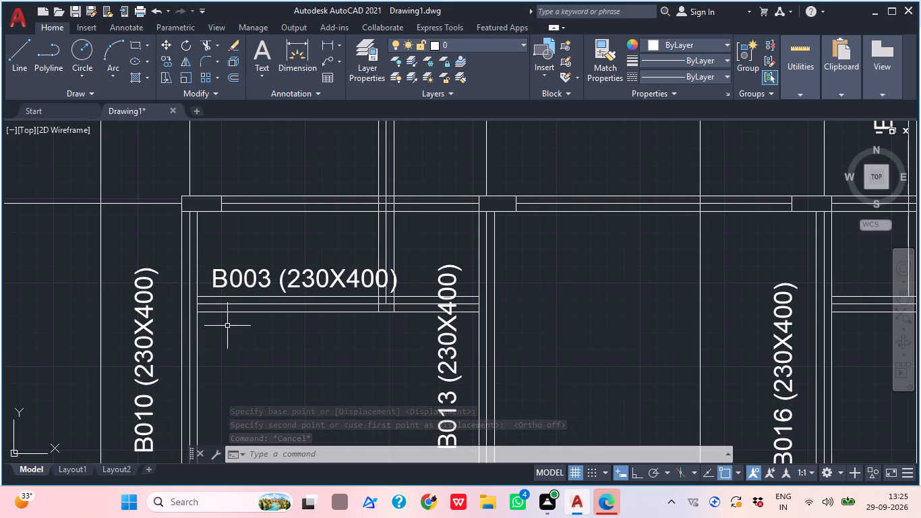
# Change the moved label's text to B004 (230X400).
pyautogui.click(259, 283)
pyautogui.click(261, 283)
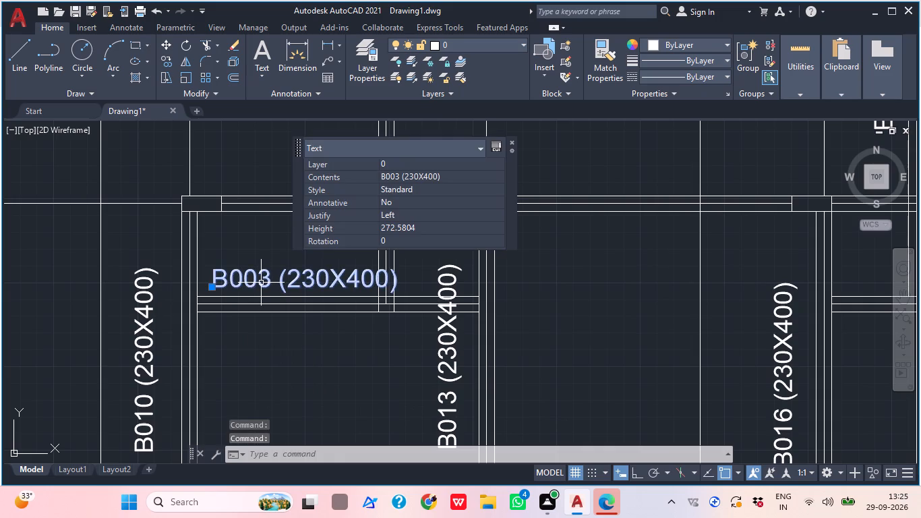
pyautogui.doubleClick(261, 283)
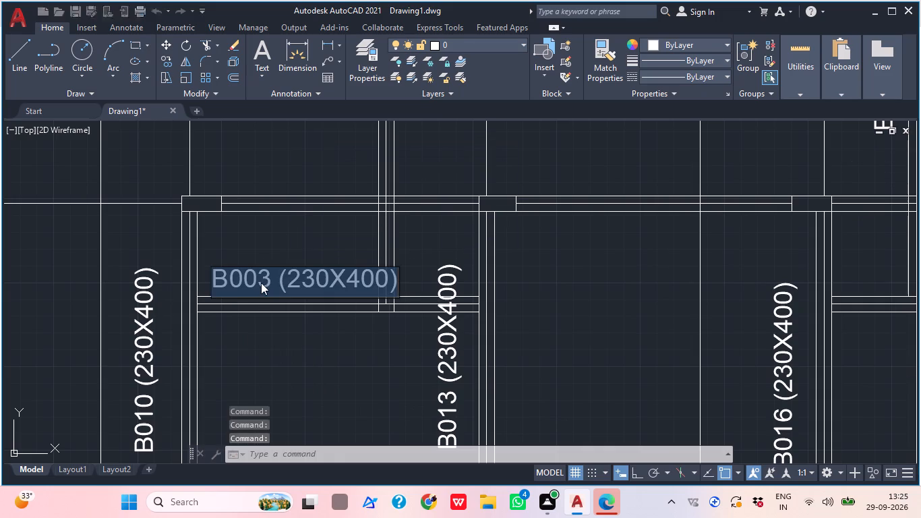
pyautogui.click(278, 272)
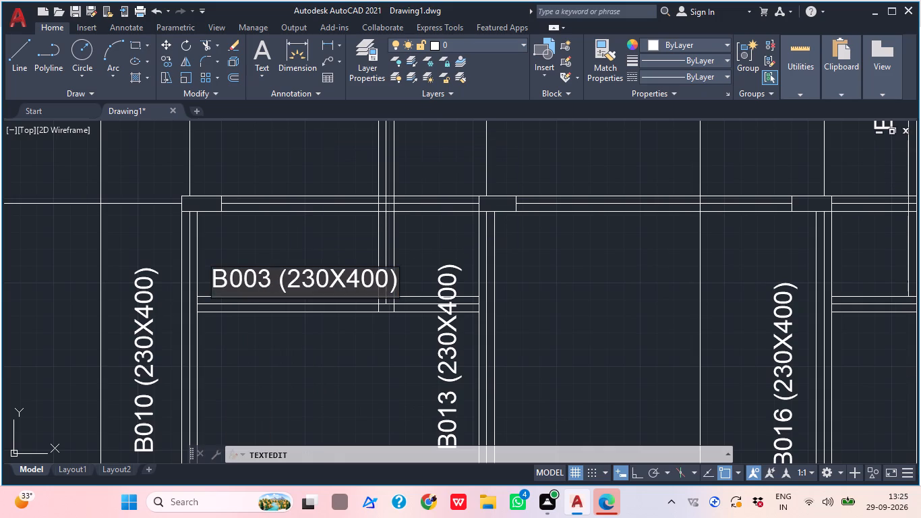
pyautogui.click(270, 279)
pyautogui.press('BackSpace')
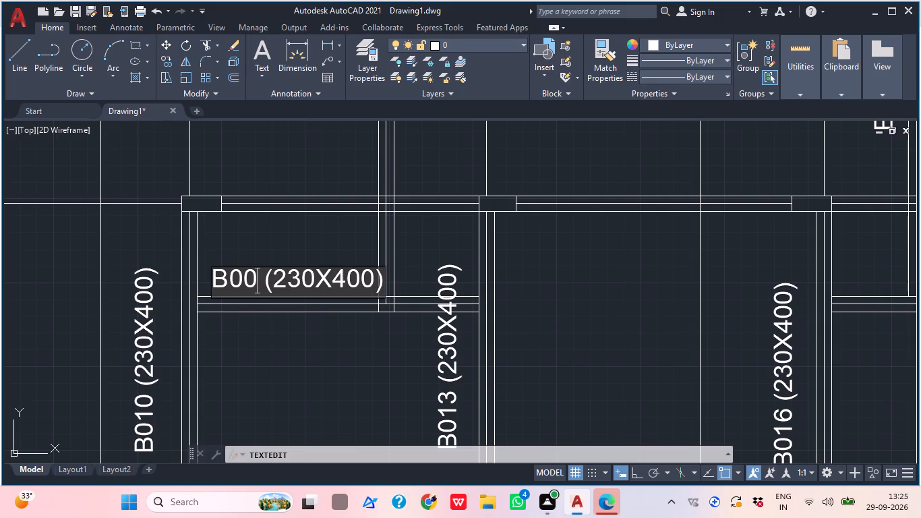
pyautogui.press('4')
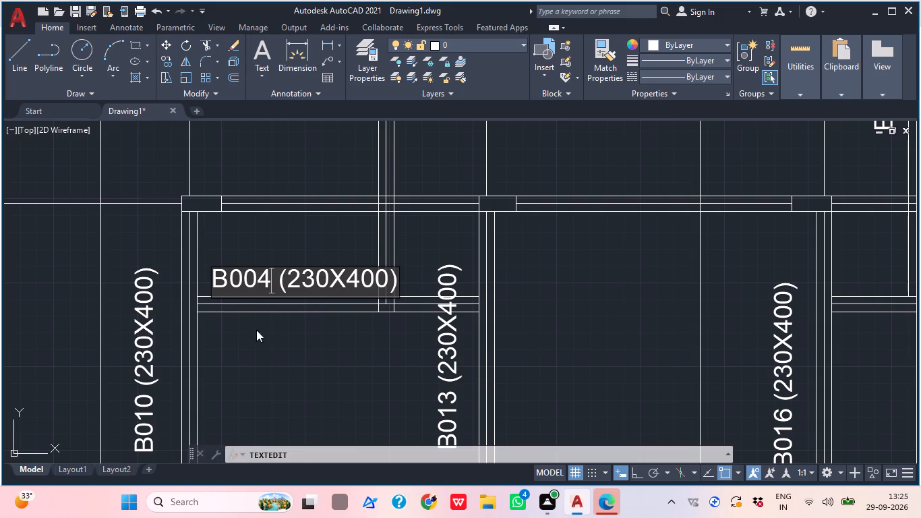
pyautogui.click(256, 330)
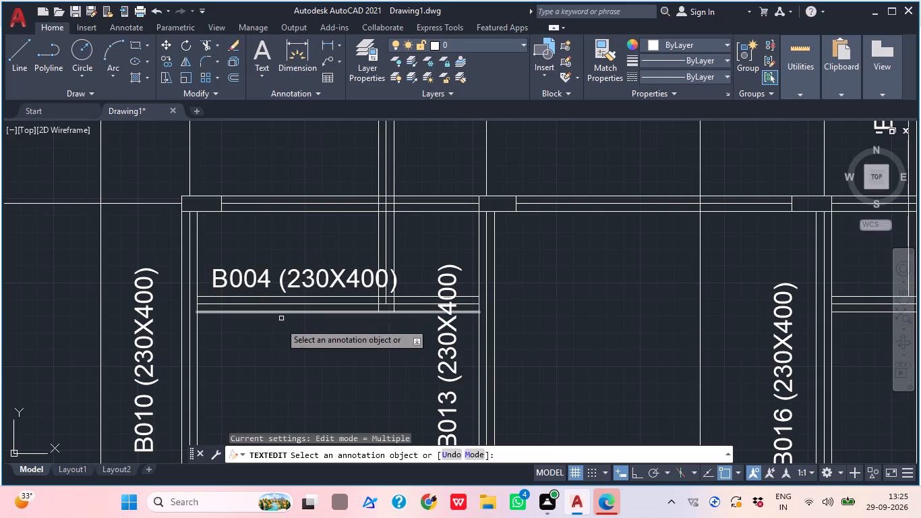
pyautogui.moveTo(278, 338); pyautogui.dragTo(258, 338, button='middle')
pyautogui.press('Escape')
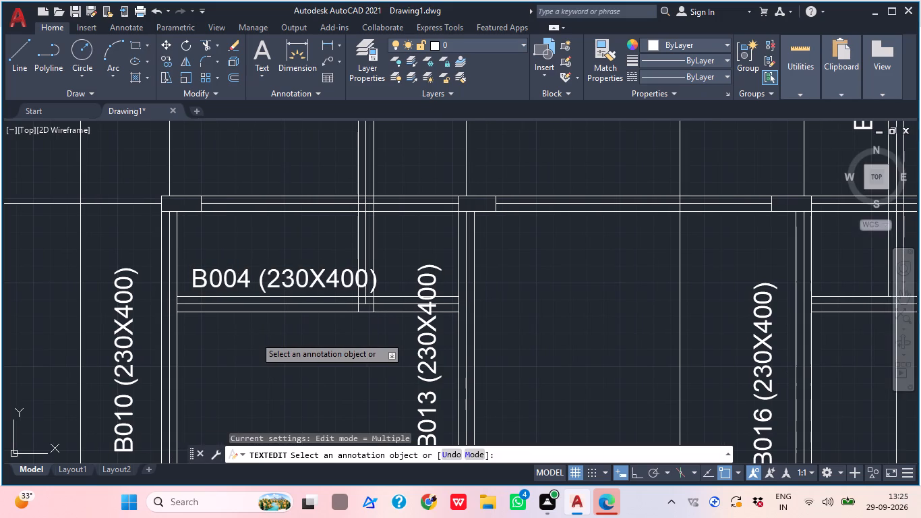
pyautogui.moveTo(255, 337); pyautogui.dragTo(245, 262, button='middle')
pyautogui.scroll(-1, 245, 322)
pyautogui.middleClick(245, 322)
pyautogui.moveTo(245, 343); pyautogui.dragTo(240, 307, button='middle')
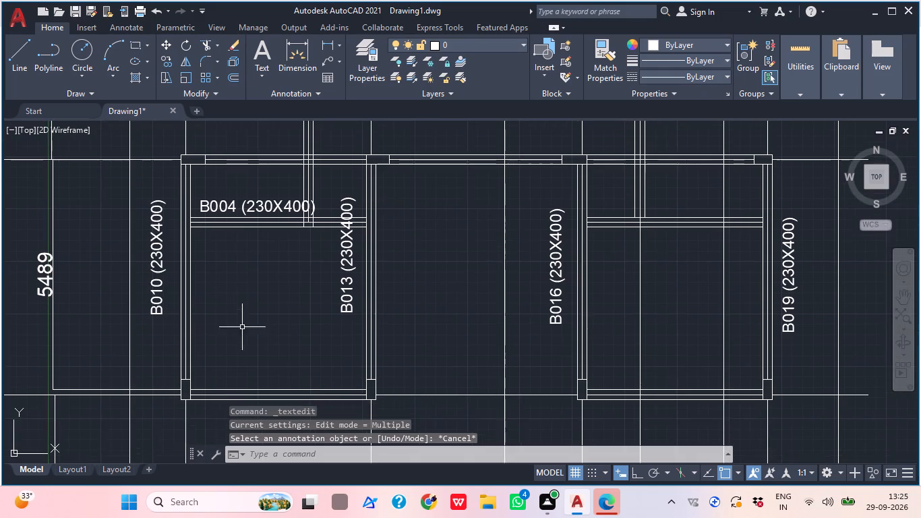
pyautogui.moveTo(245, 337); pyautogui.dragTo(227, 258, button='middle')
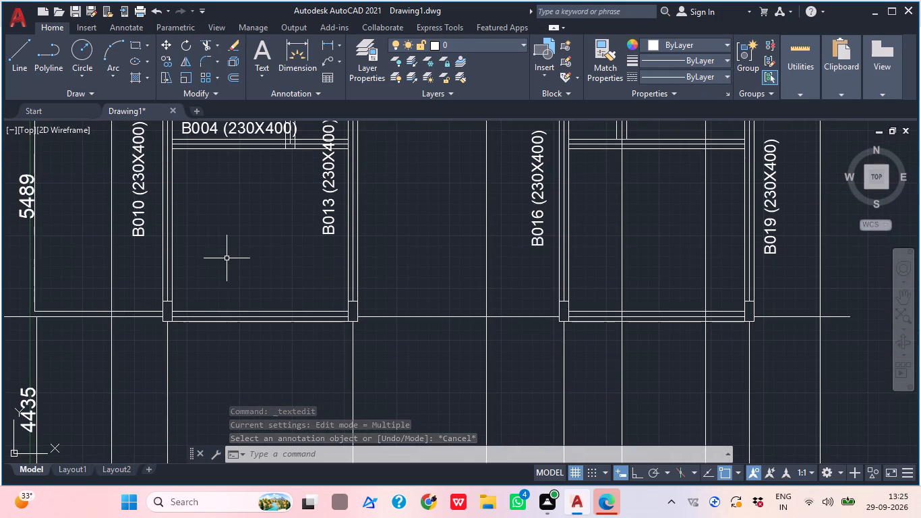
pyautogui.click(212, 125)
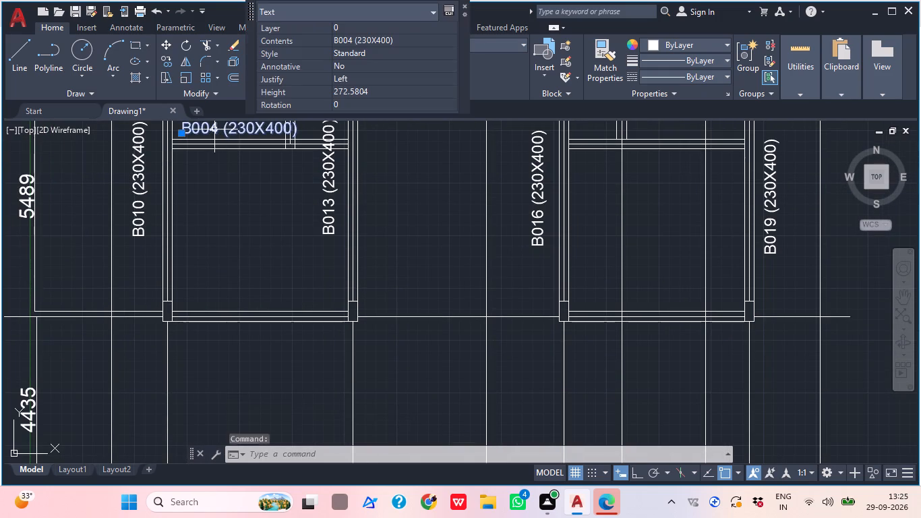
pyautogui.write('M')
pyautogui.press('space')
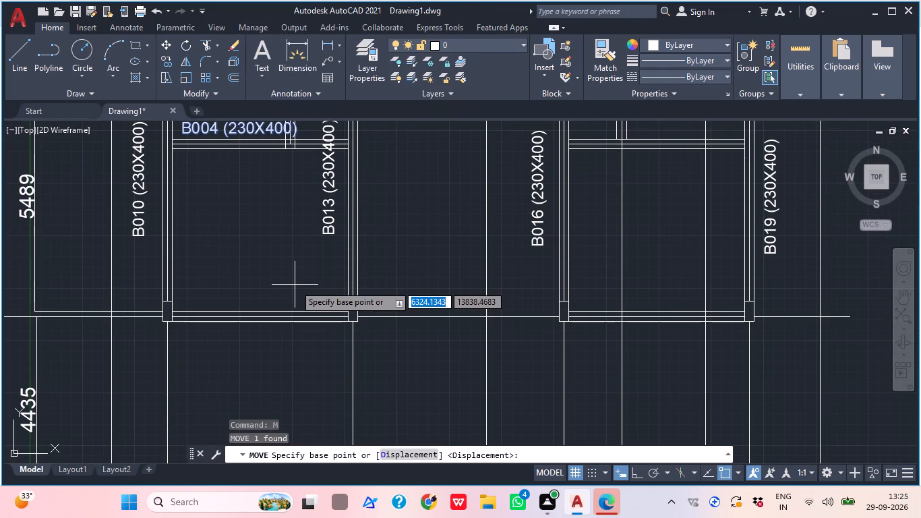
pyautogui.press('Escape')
# Copy the B004 (230X400) label to just above the grid B beam between beams B010 and B013.
pyautogui.click(234, 128)
pyautogui.press('c')
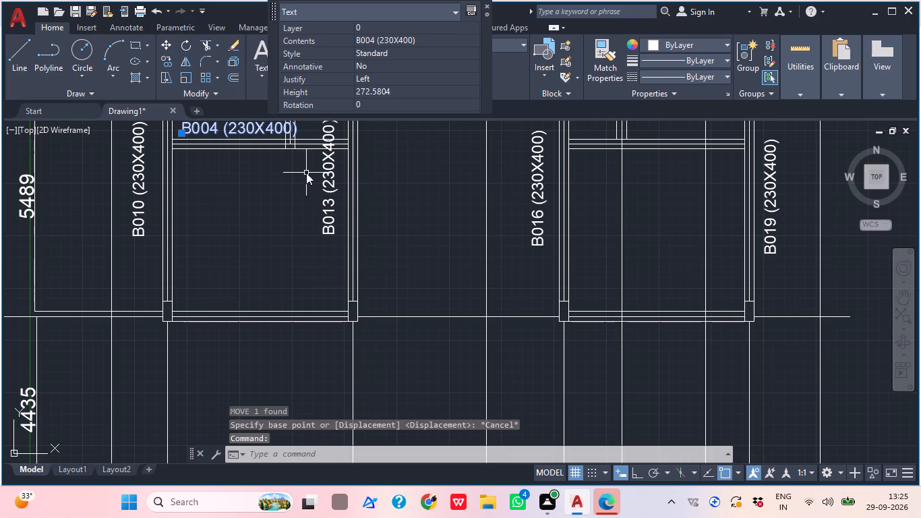
pyautogui.press('o')
pyautogui.press('space')
pyautogui.click(233, 129)
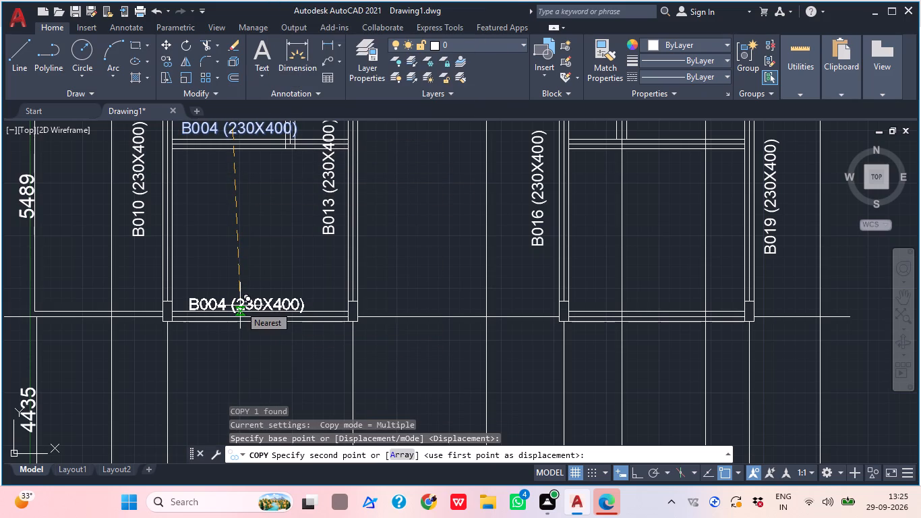
pyautogui.click(247, 295)
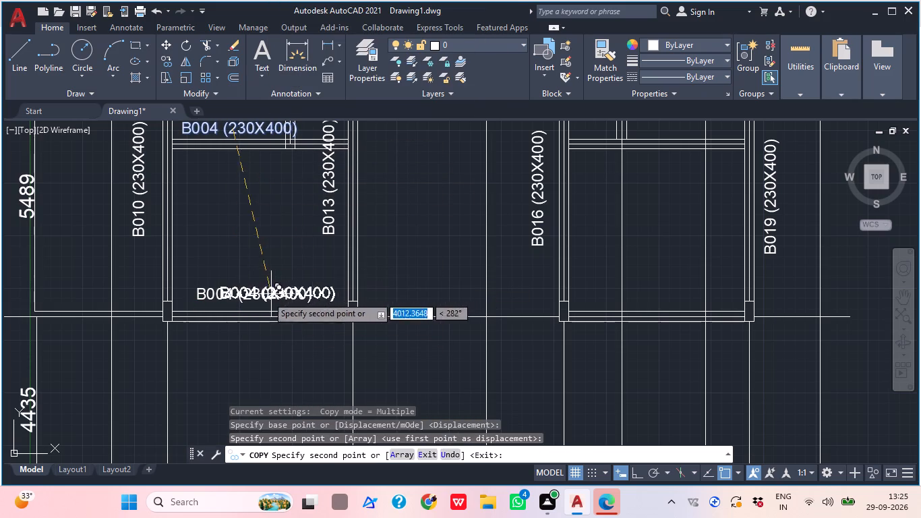
pyautogui.press('Escape')
# Change the copied label above the grid B beam to B007 (230X400).
pyautogui.doubleClick(254, 297)
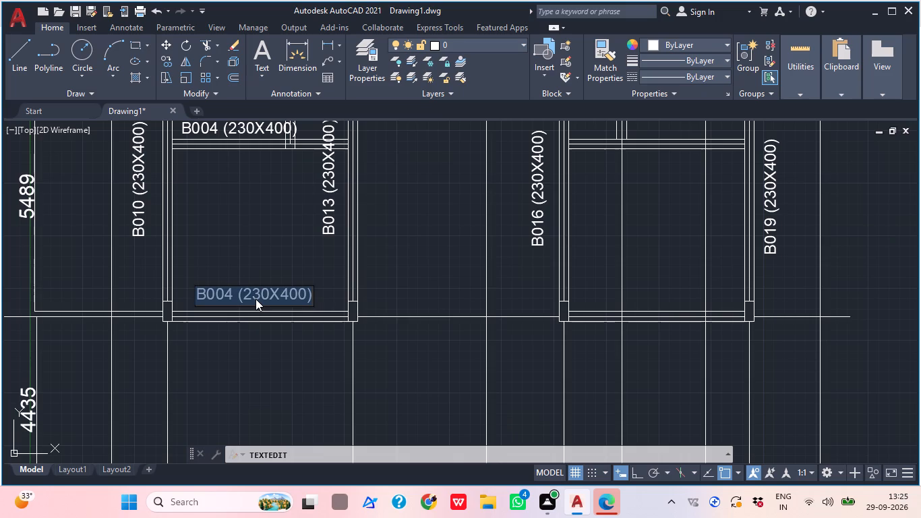
pyautogui.click(229, 289)
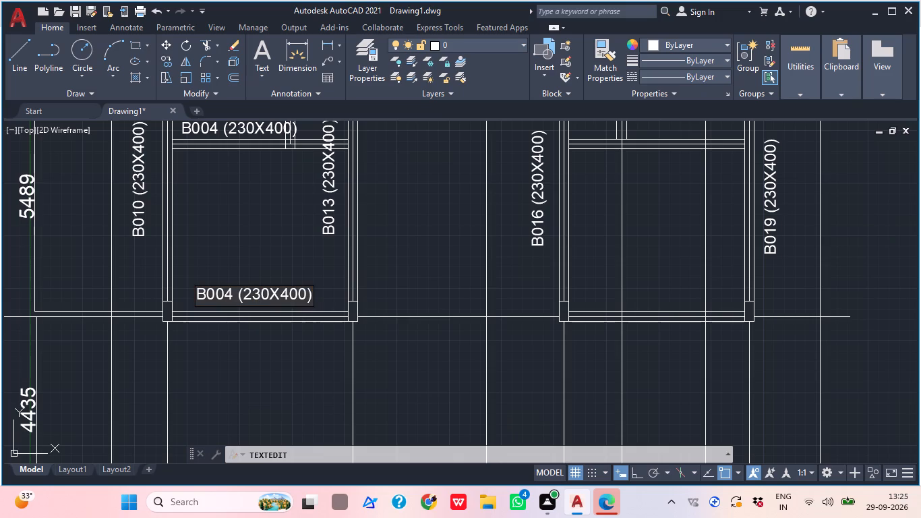
pyautogui.click(234, 292)
pyautogui.press('BackSpace')
pyautogui.press('7')
pyautogui.click(241, 331)
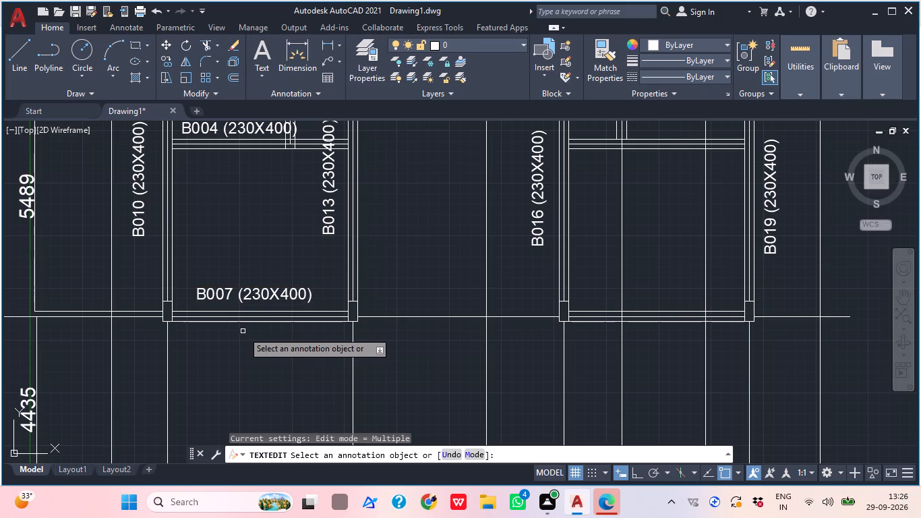
pyautogui.press('Escape')
# Draw a horizontal line 4800 long, with Ortho on, from beam B013 across to beam B016, above grid B.
pyautogui.scroll(-1, 244, 330)
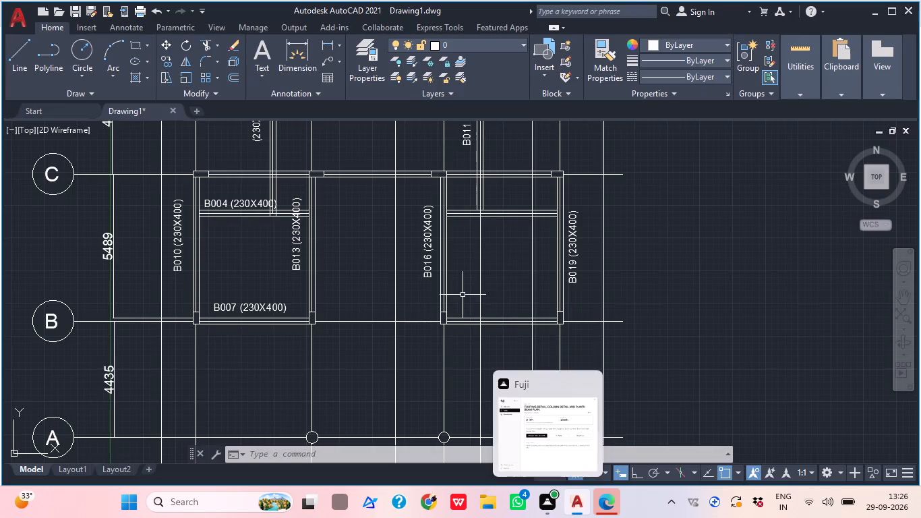
pyautogui.moveTo(516, 283); pyautogui.dragTo(468, 307, button='middle')
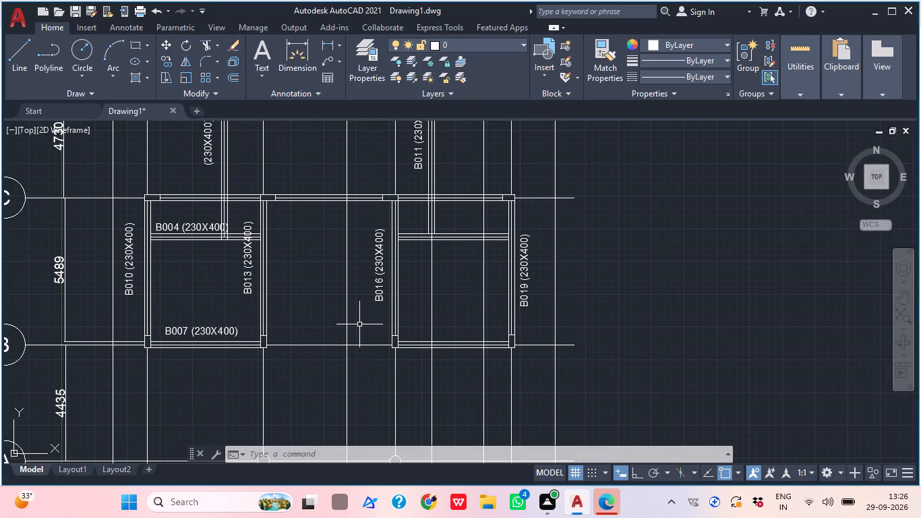
pyautogui.scroll(-2, 359, 324)
pyautogui.scroll(4, 343, 313)
pyautogui.moveTo(318, 310); pyautogui.dragTo(310, 320, button='middle')
pyautogui.write('L')
pyautogui.press('space')
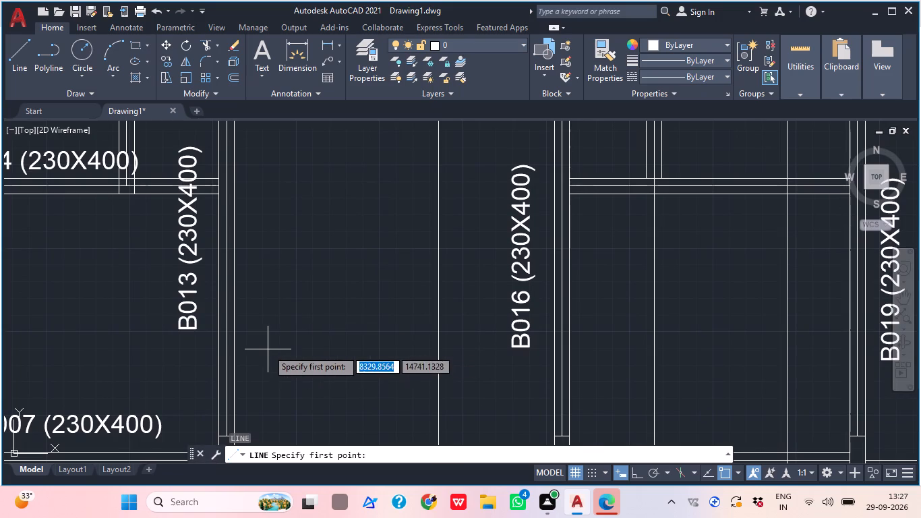
pyautogui.scroll(-1, 268, 349)
pyautogui.click(244, 335)
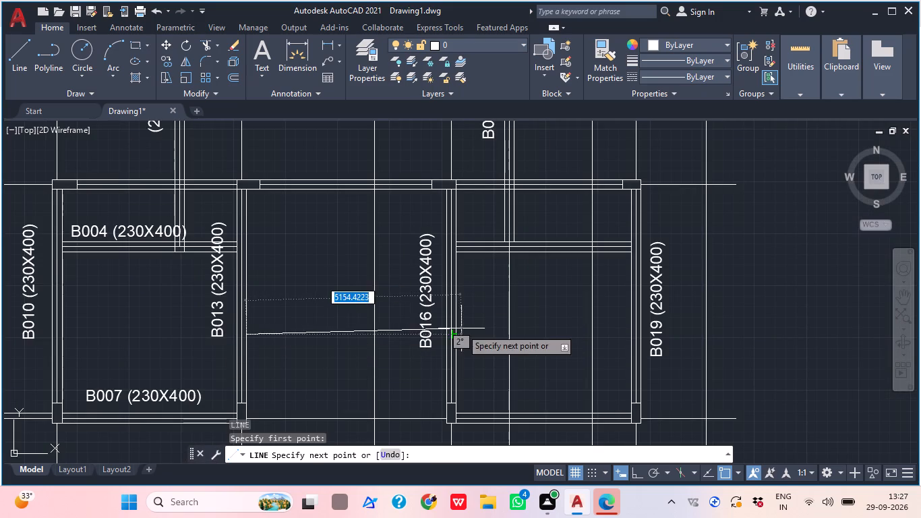
pyautogui.click(634, 471)
pyautogui.scroll(1, 443, 335)
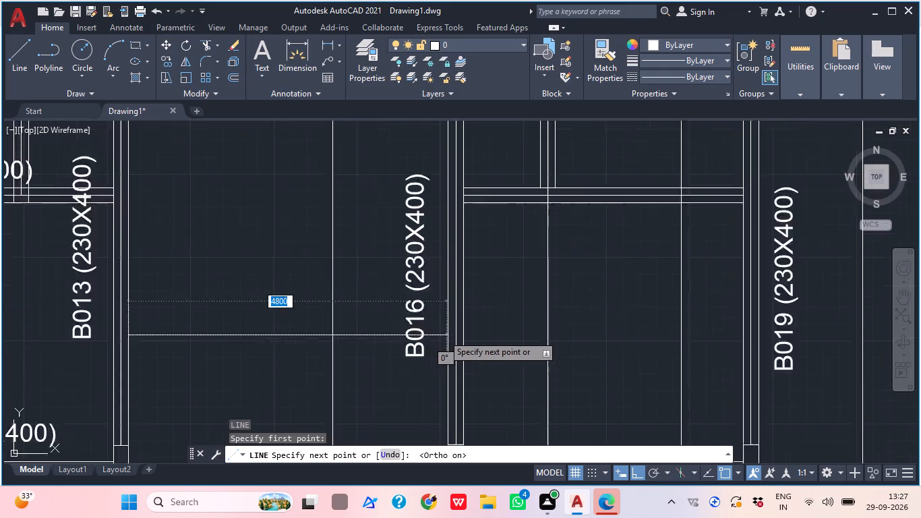
pyautogui.scroll(1, 443, 335)
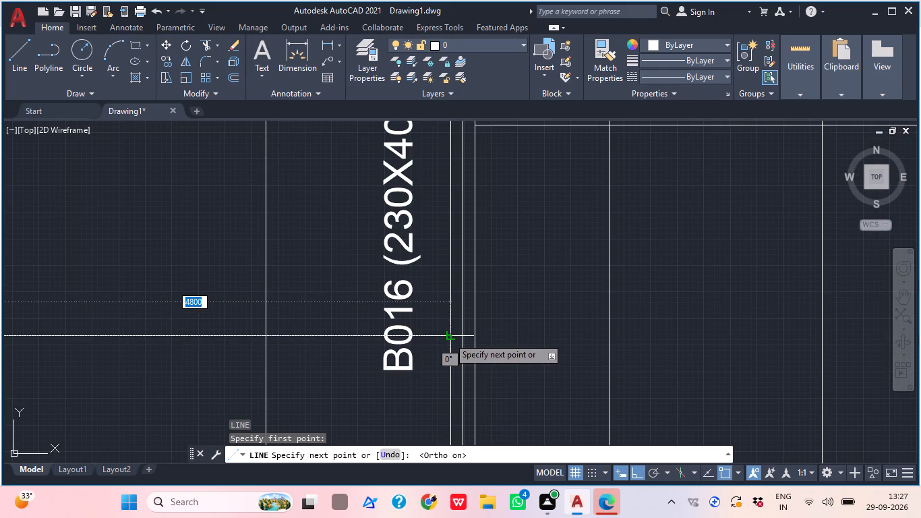
pyautogui.click(448, 337)
pyautogui.moveTo(450, 334); pyautogui.dragTo(597, 343, button='middle')
pyautogui.press('Escape')
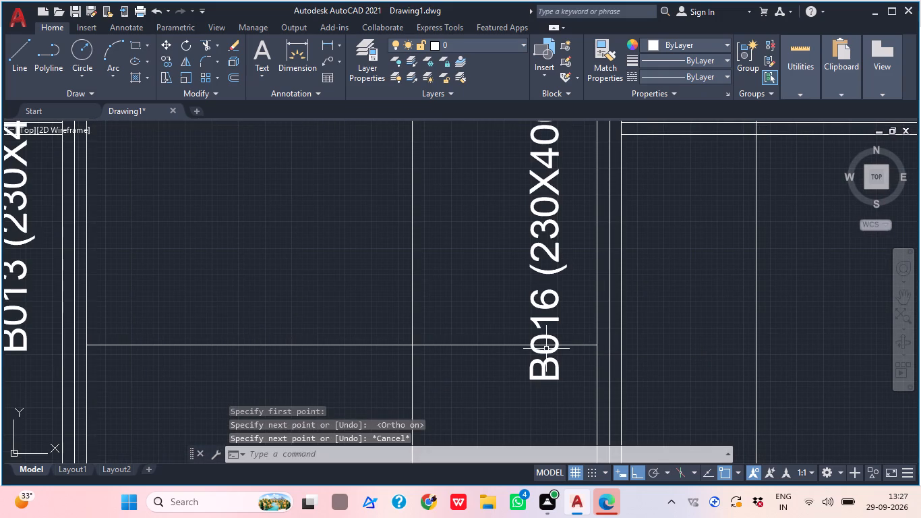
# Offset the new horizontal line between beams B013 and B016 by 115 to both sides.
pyautogui.write('O')
pyautogui.press('space')
pyautogui.write('115')
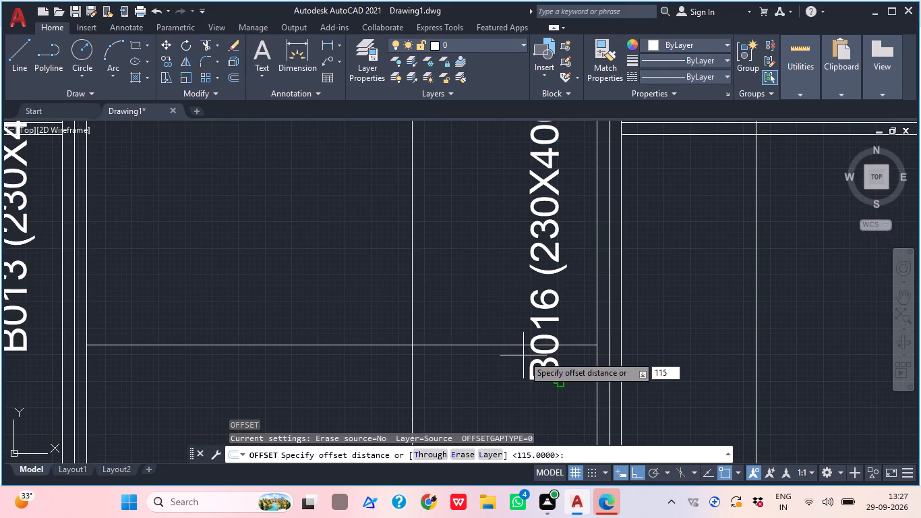
pyautogui.press('Return')
pyautogui.click(384, 347)
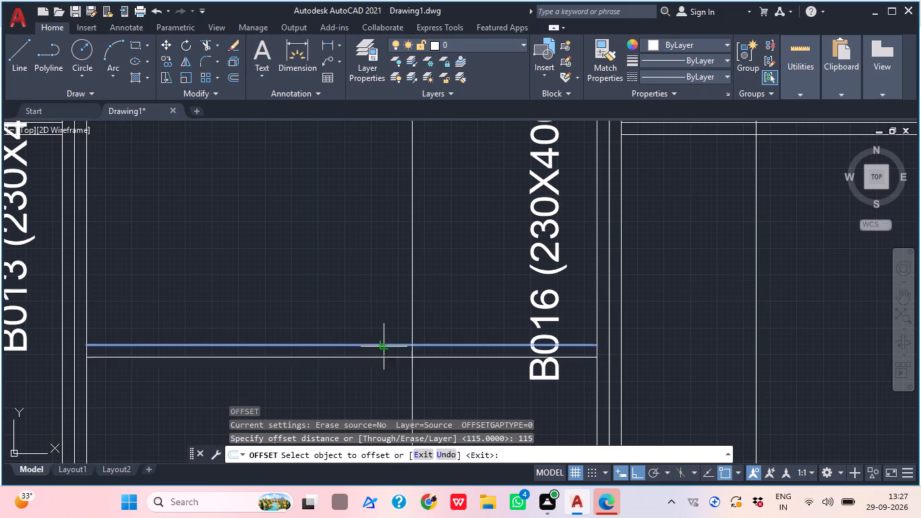
pyautogui.click(374, 318)
pyautogui.click(375, 345)
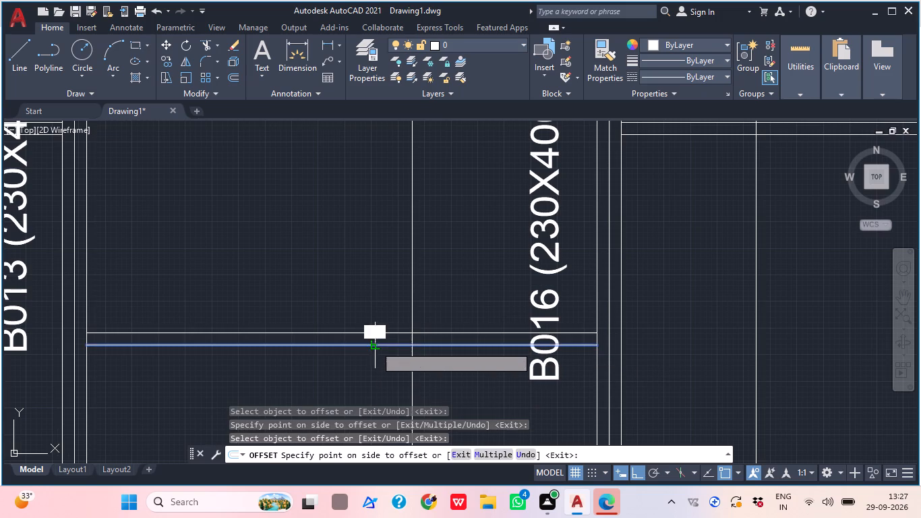
pyautogui.click(369, 373)
pyautogui.press('Escape')
# Copy the B002 (230X400) label straight down to just above the new beam between B013 and B016.
pyautogui.scroll(-1, 492, 308)
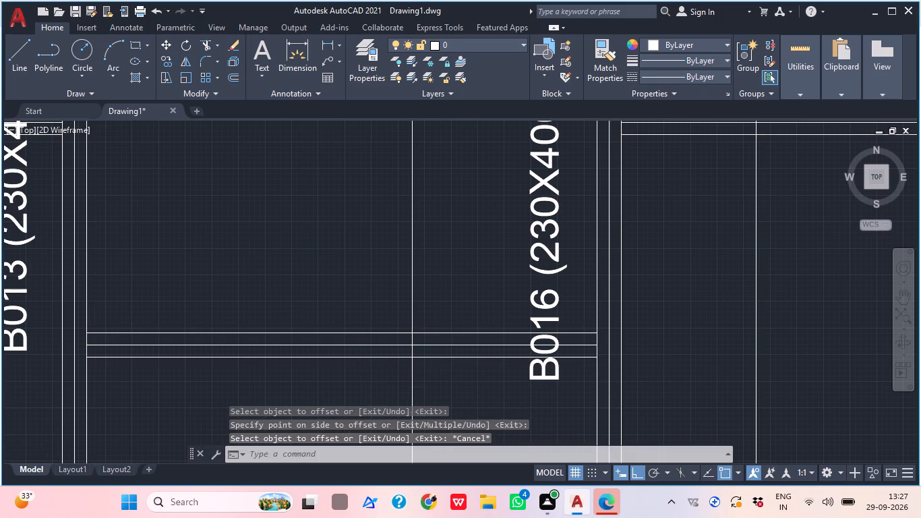
pyautogui.moveTo(495, 309); pyautogui.dragTo(448, 362, button='middle')
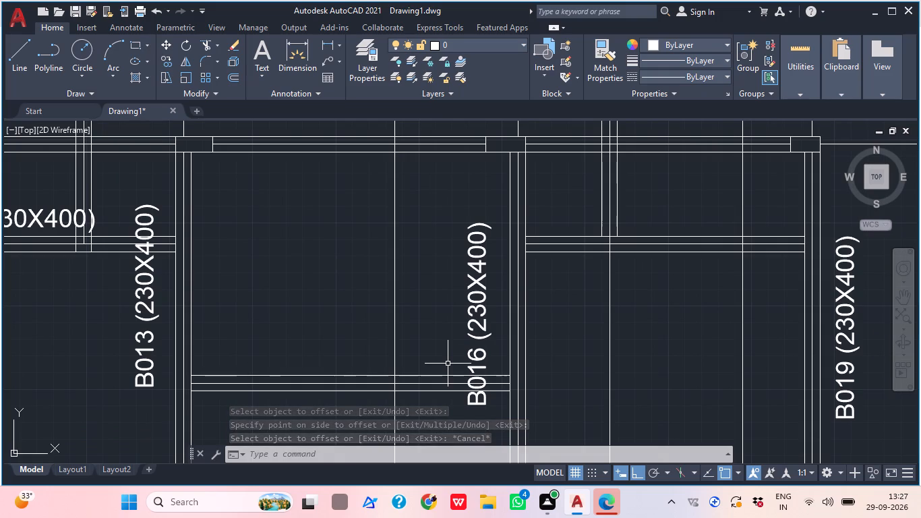
pyautogui.scroll(-2, 448, 364)
pyautogui.moveTo(504, 369); pyautogui.dragTo(394, 381, button='middle')
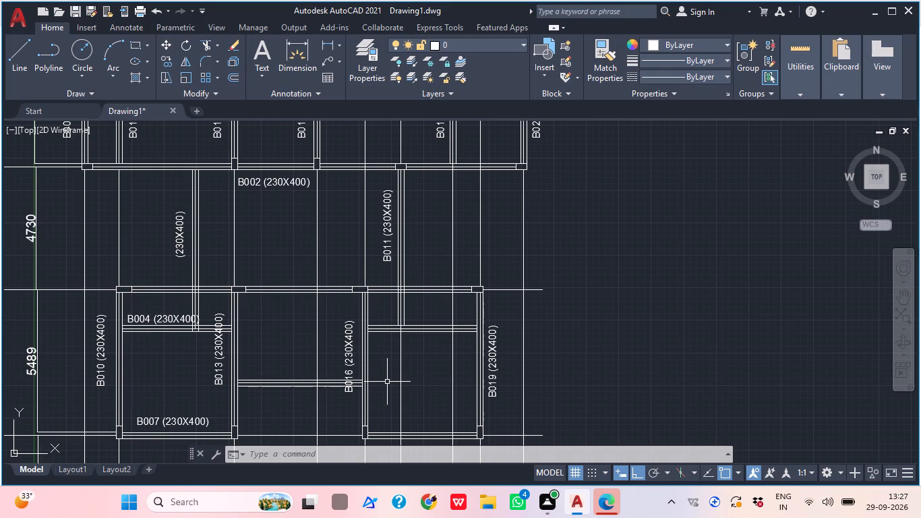
pyautogui.scroll(-1, 286, 384)
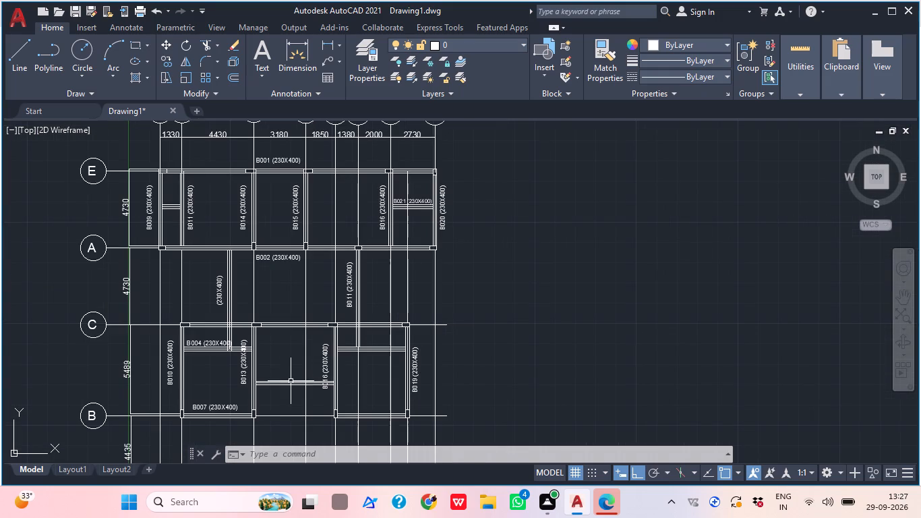
pyautogui.click(283, 256)
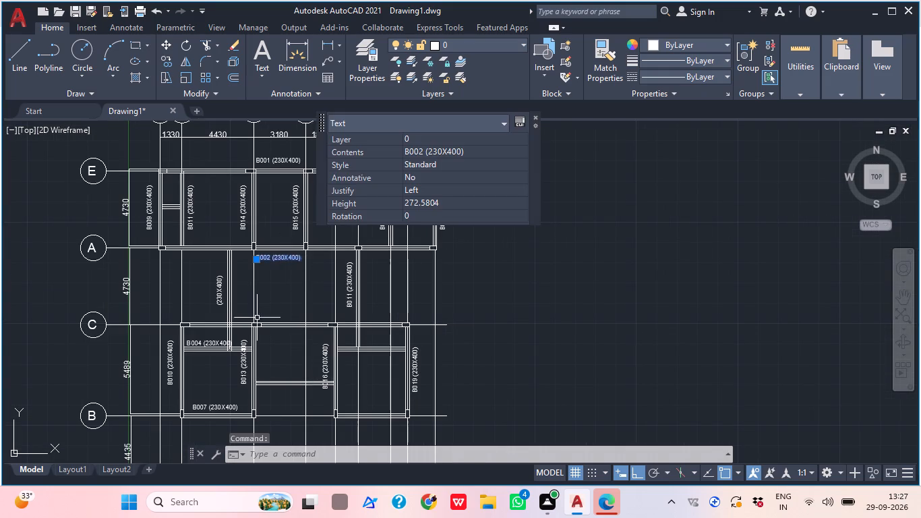
pyautogui.press('c')
pyautogui.press('o')
pyautogui.press('space')
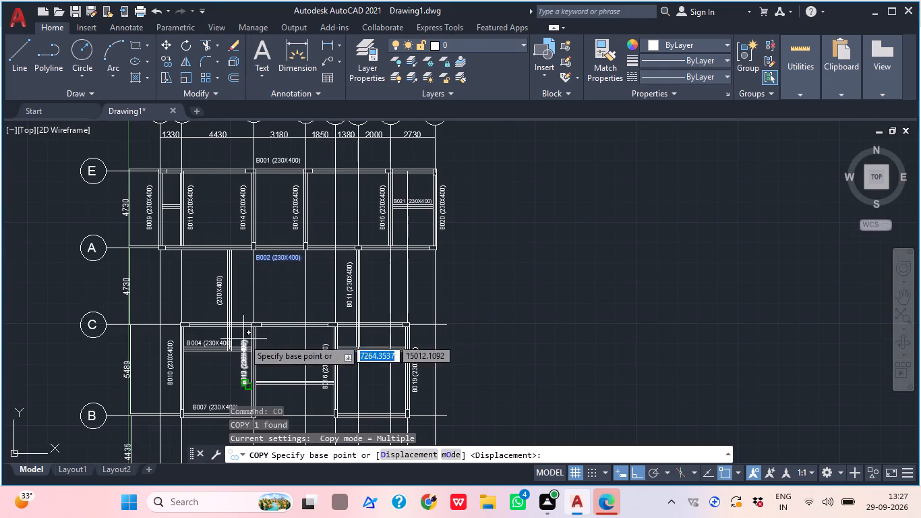
pyautogui.click(278, 259)
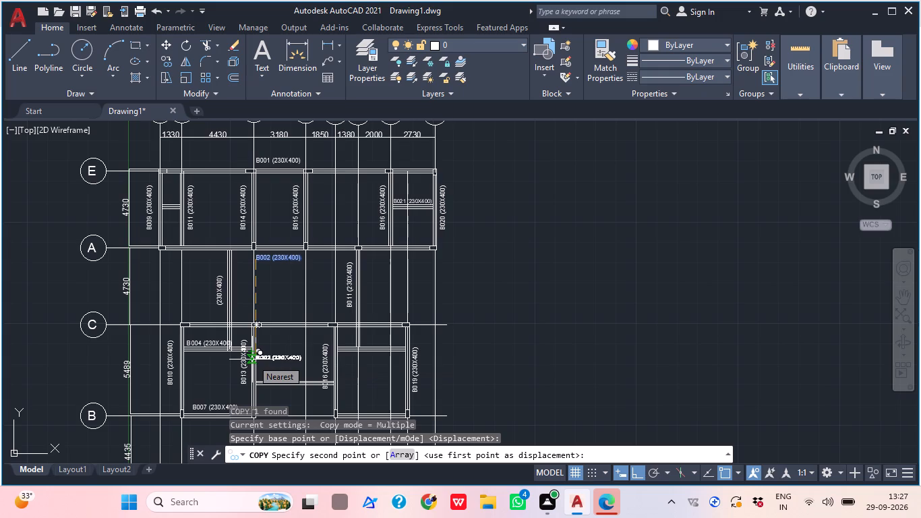
pyautogui.scroll(1, 277, 359)
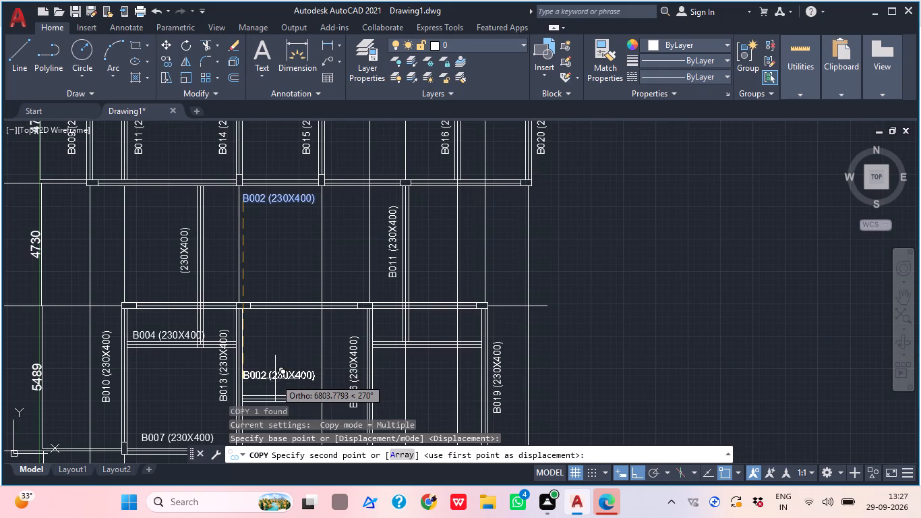
pyautogui.moveTo(275, 378); pyautogui.dragTo(278, 358, button='middle')
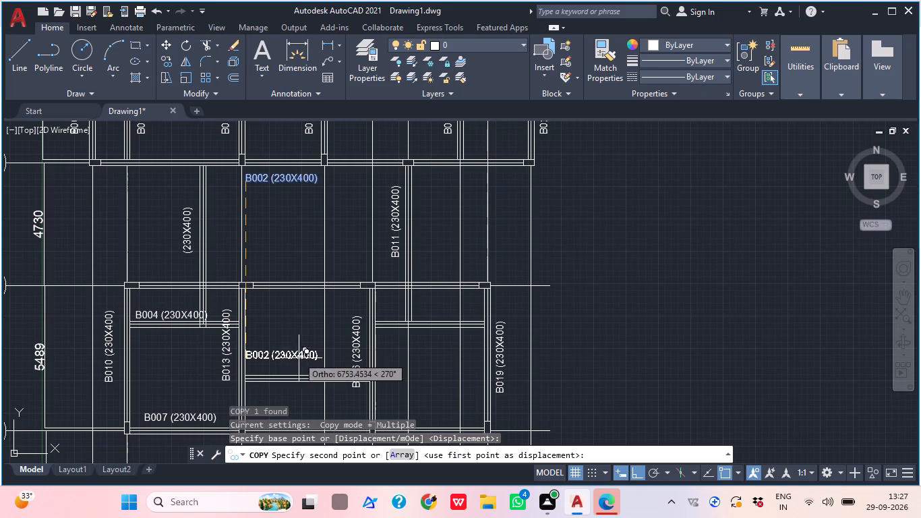
pyautogui.scroll(2, 280, 384)
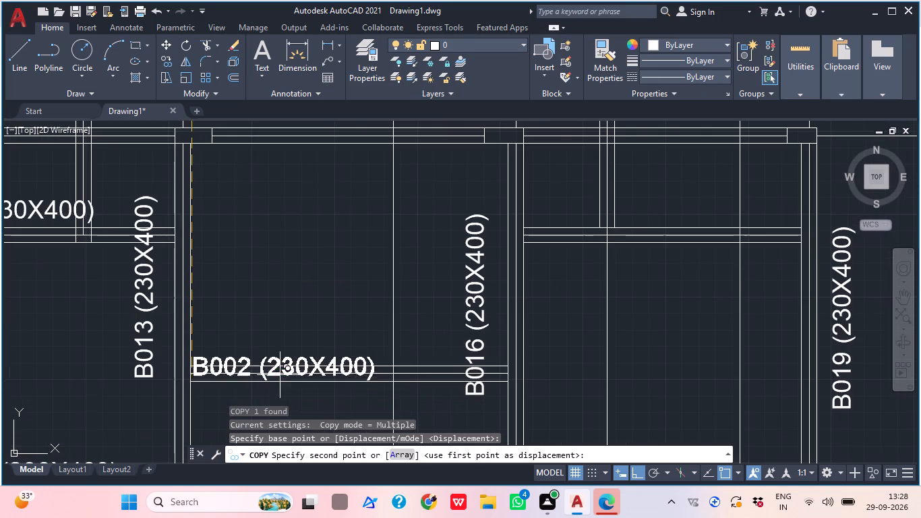
pyautogui.click(295, 357)
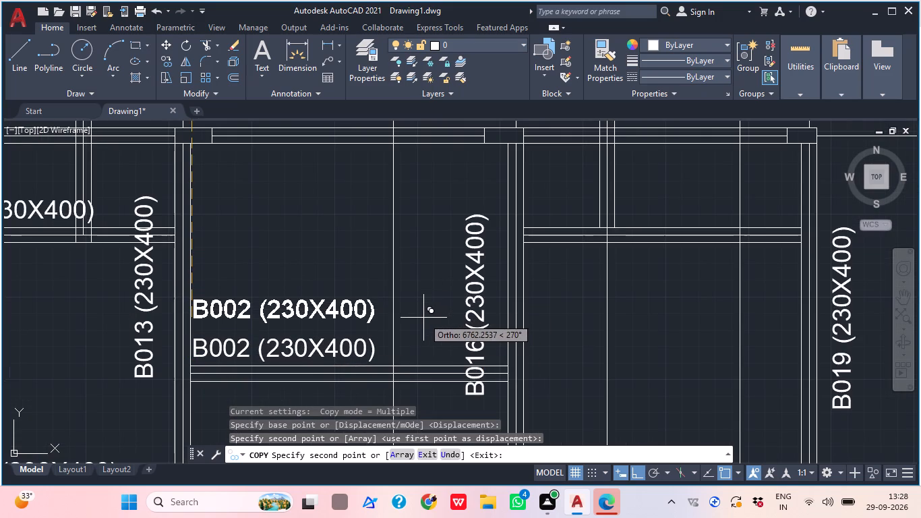
pyautogui.press('Escape')
# Move the copied label, with Ortho off, to roughly the middle above the new beam between B013 and B016.
pyautogui.click(355, 352)
pyautogui.press('m')
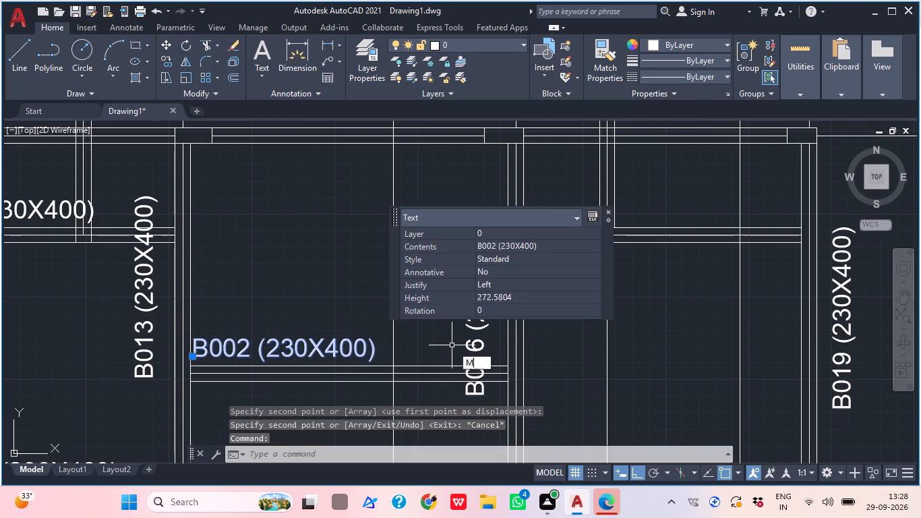
pyautogui.press('space')
pyautogui.click(337, 355)
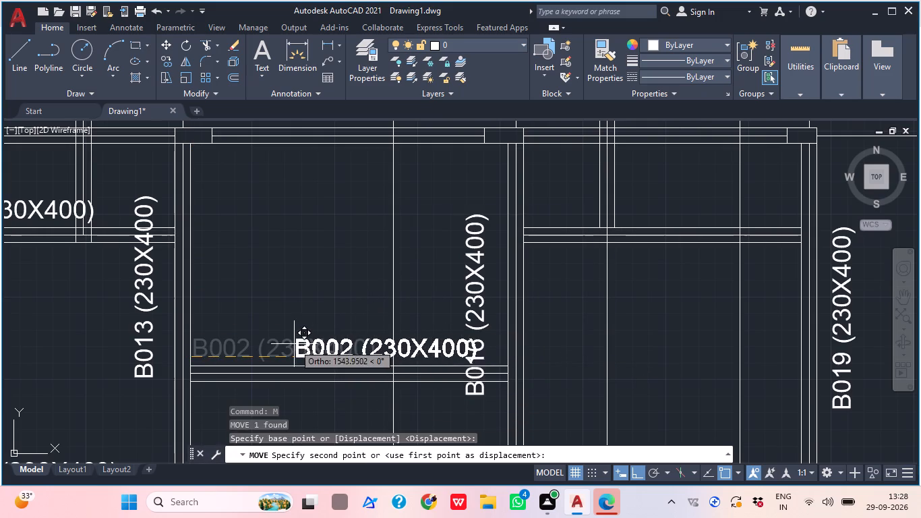
pyautogui.click(634, 467)
pyautogui.click(260, 345)
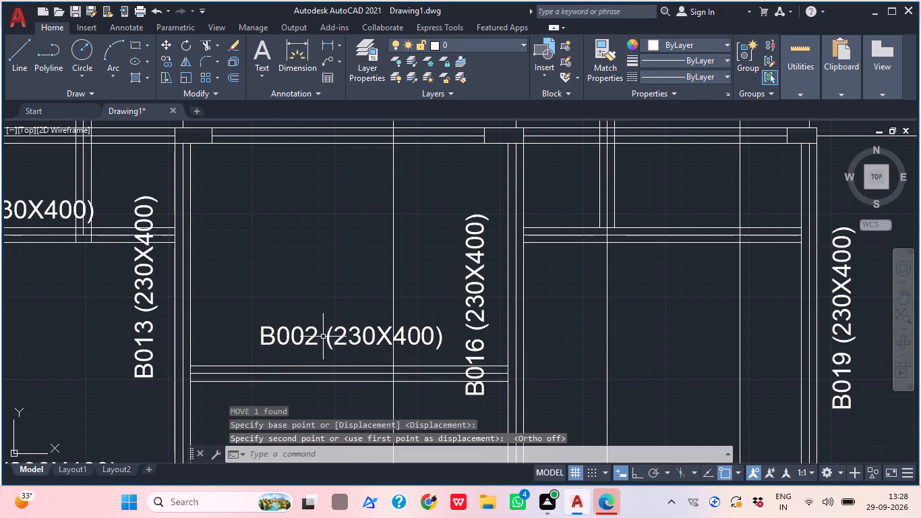
# Change the moved label's text to B006 (230X400).
pyautogui.doubleClick(323, 337)
pyautogui.doubleClick(307, 336)
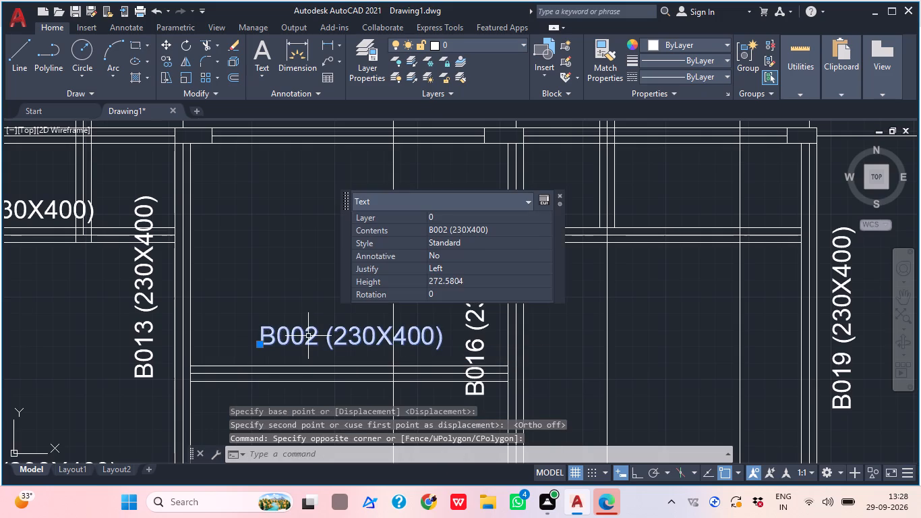
pyautogui.click(325, 336)
pyautogui.click(310, 336)
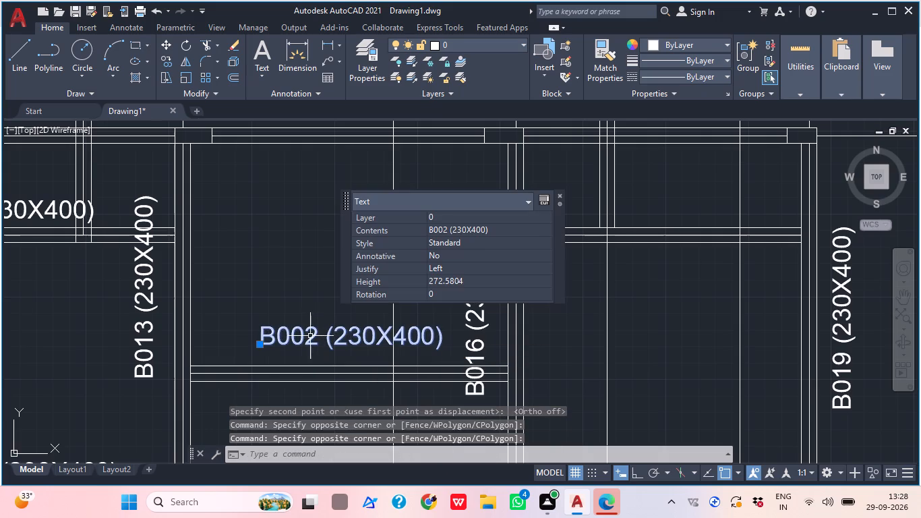
pyautogui.click(310, 336)
pyautogui.click(315, 336)
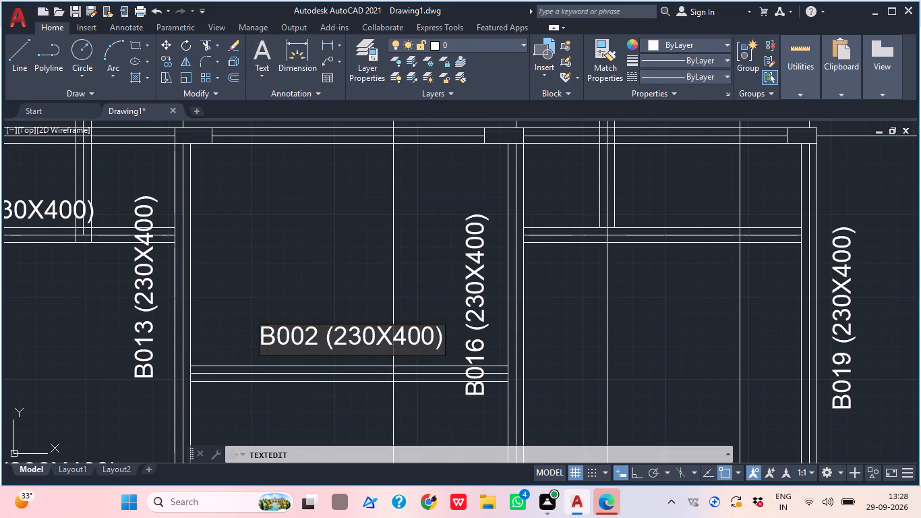
pyautogui.press('BackSpace')
pyautogui.press('6')
pyautogui.click(285, 185)
pyautogui.press('Escape')
# Copy the B006 (230X400) label to just above the grid B beam between beams B016 and B019.
pyautogui.scroll(-1, 285, 271)
pyautogui.moveTo(286, 310); pyautogui.dragTo(225, 333, button='middle')
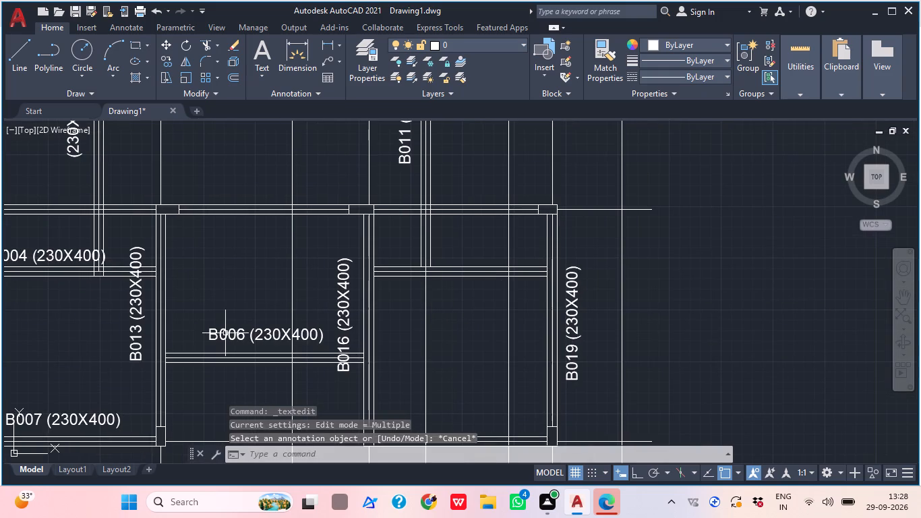
pyautogui.moveTo(313, 341); pyautogui.dragTo(298, 320, button='middle')
pyautogui.click(267, 314)
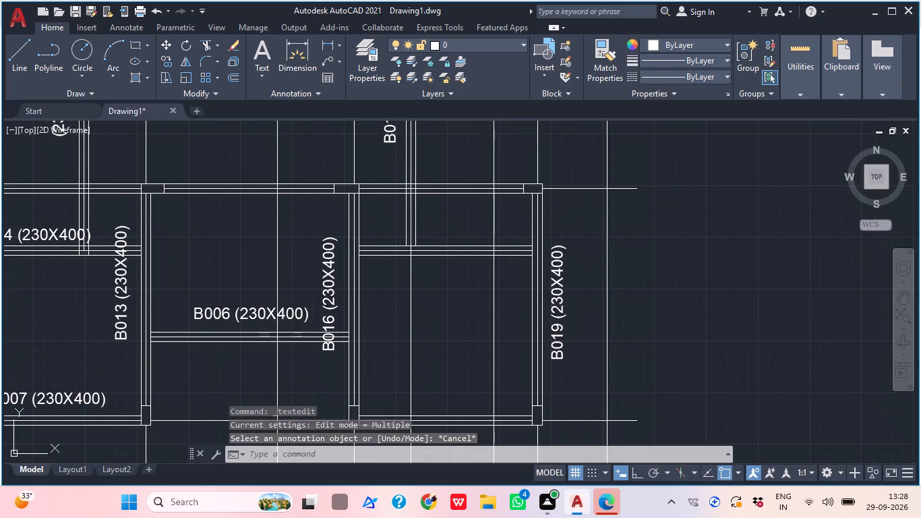
pyautogui.write('CO')
pyautogui.press('space')
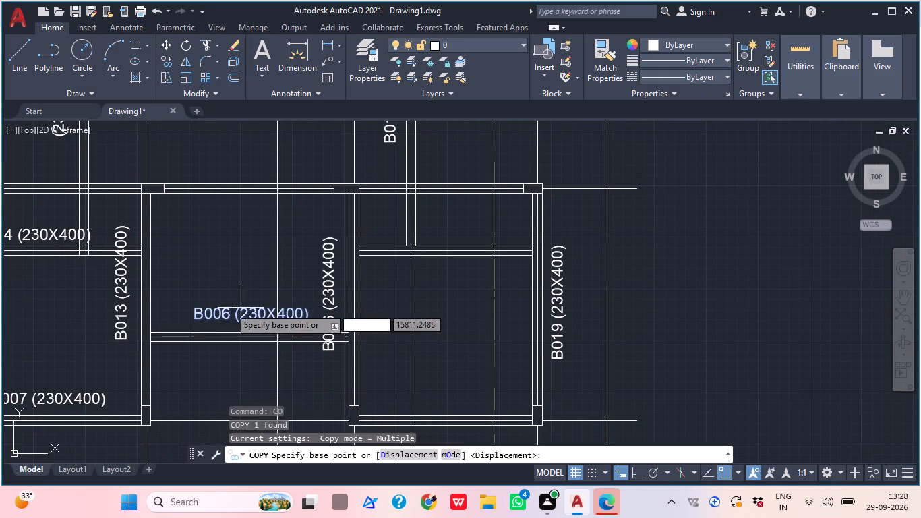
pyautogui.click(208, 306)
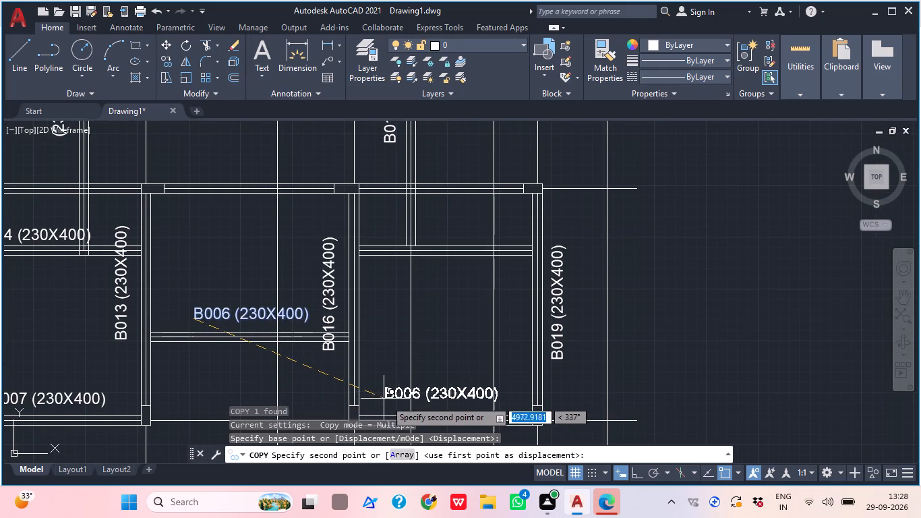
pyautogui.moveTo(397, 401); pyautogui.dragTo(380, 354, button='middle')
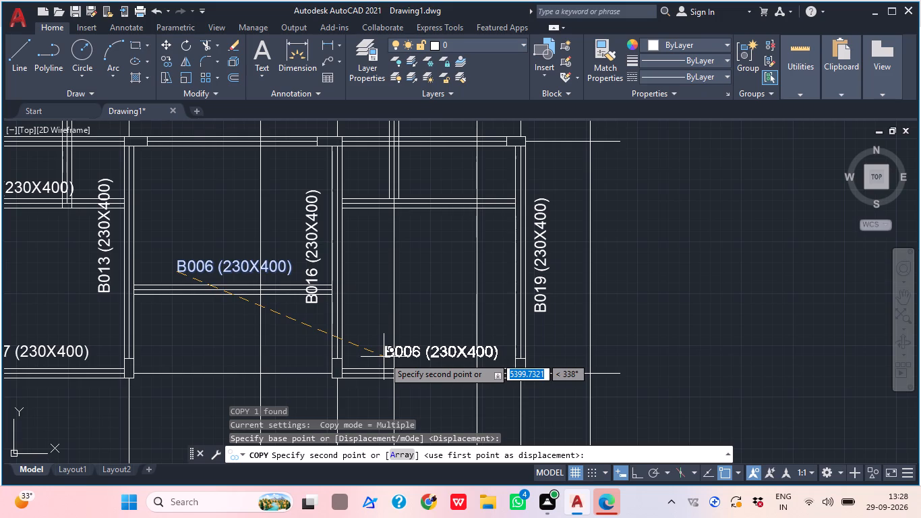
pyautogui.scroll(1, 384, 357)
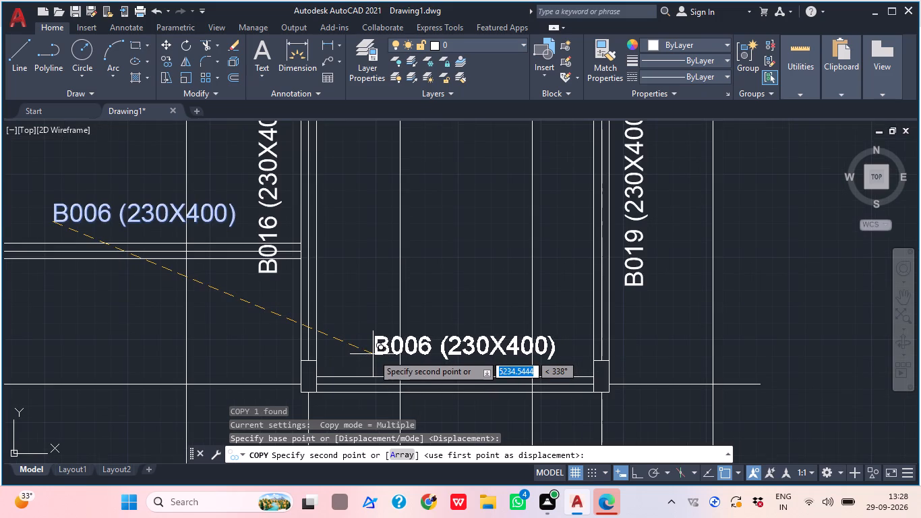
pyautogui.click(373, 354)
pyautogui.press('Escape')
# Remove the beam number from the copied label above the grid B beam, leaving only (230X400).
pyautogui.doubleClick(463, 350)
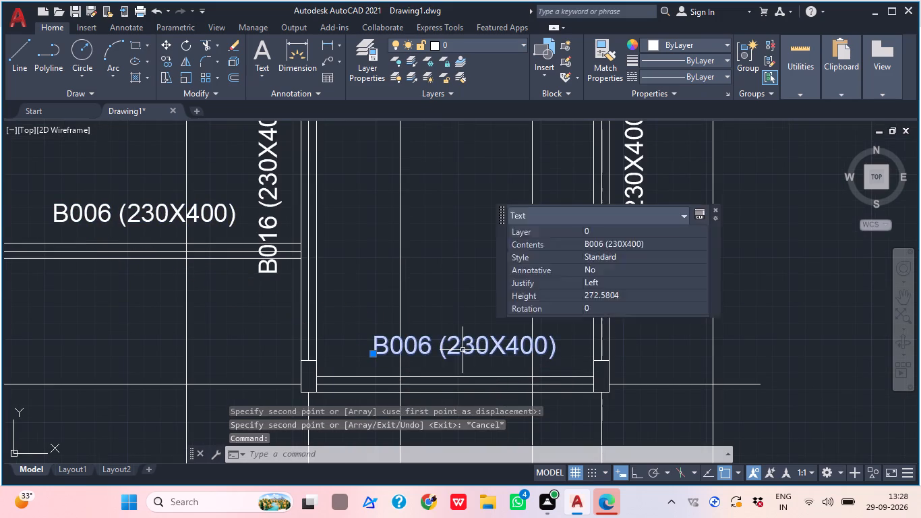
pyautogui.click(425, 349)
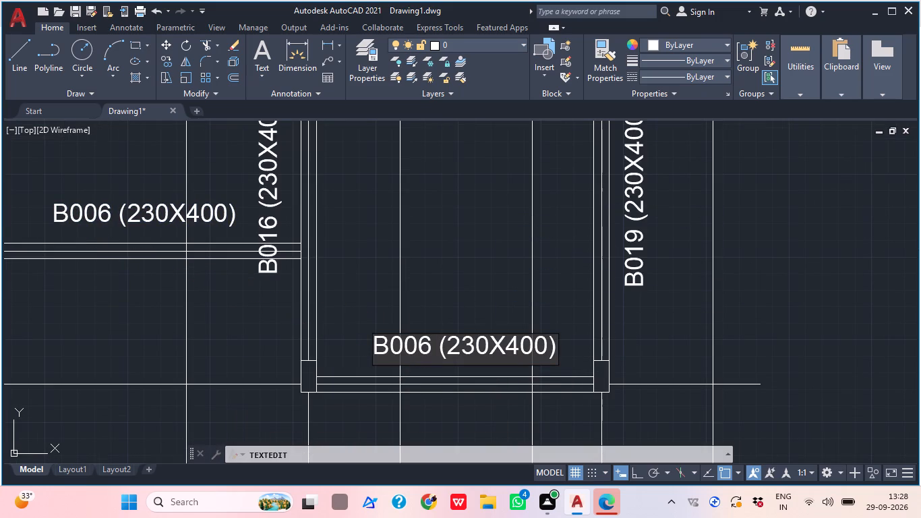
pyautogui.press('BackSpace')
pyautogui.press('BackSpace')
pyautogui.press('BackSpace')
pyautogui.press('BackSpace')
pyautogui.press('BackSpace')
pyautogui.press('BackSpace')
pyautogui.press('BackSpace')
pyautogui.press('BackSpace')
pyautogui.press('BackSpace')
pyautogui.press('BackSpace')
pyautogui.press('BackSpace')
pyautogui.press('BackSpace')
pyautogui.press('BackSpace')
pyautogui.press('BackSpace')
pyautogui.press('BackSpace')
pyautogui.click(448, 269)
pyautogui.press('Escape')
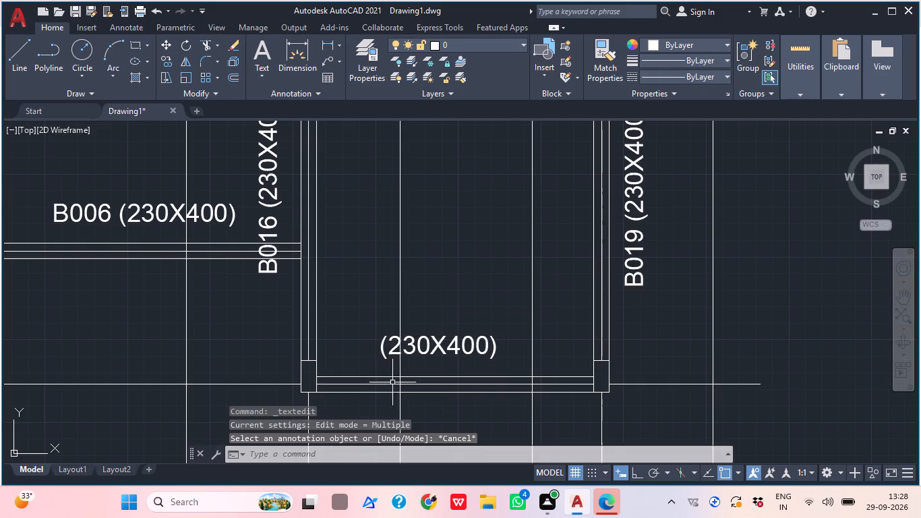
# Move the (230X400) label along the grid B beam, closer to beam B019.
pyautogui.click(428, 359)
pyautogui.click(415, 352)
pyautogui.write('M')
pyautogui.press('space')
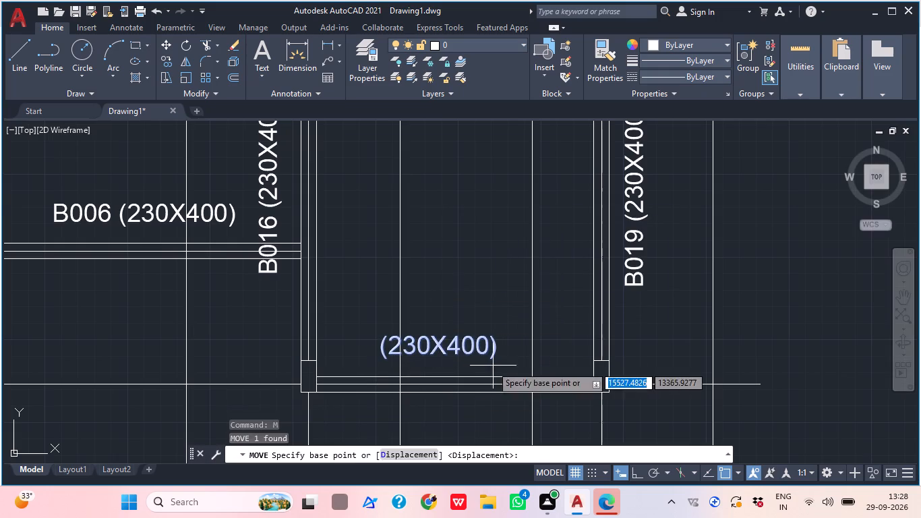
pyautogui.click(458, 365)
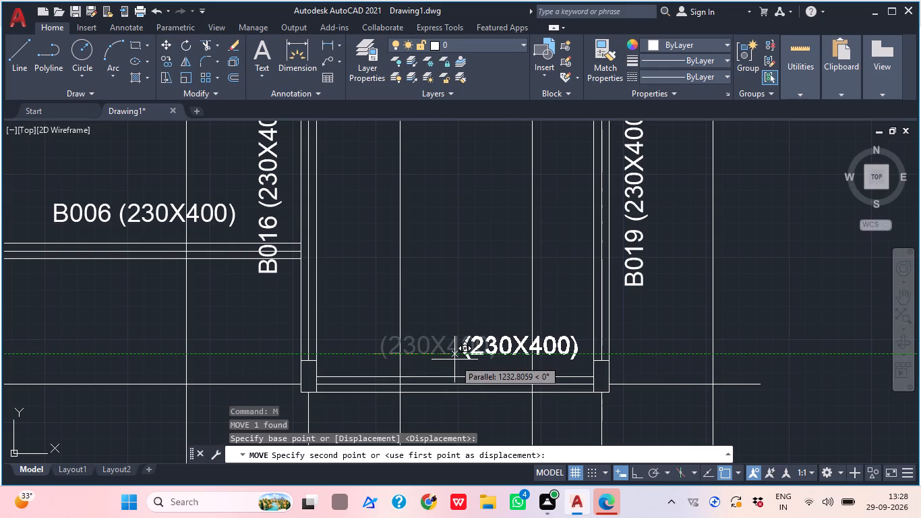
pyautogui.click(454, 359)
pyautogui.press('Escape')
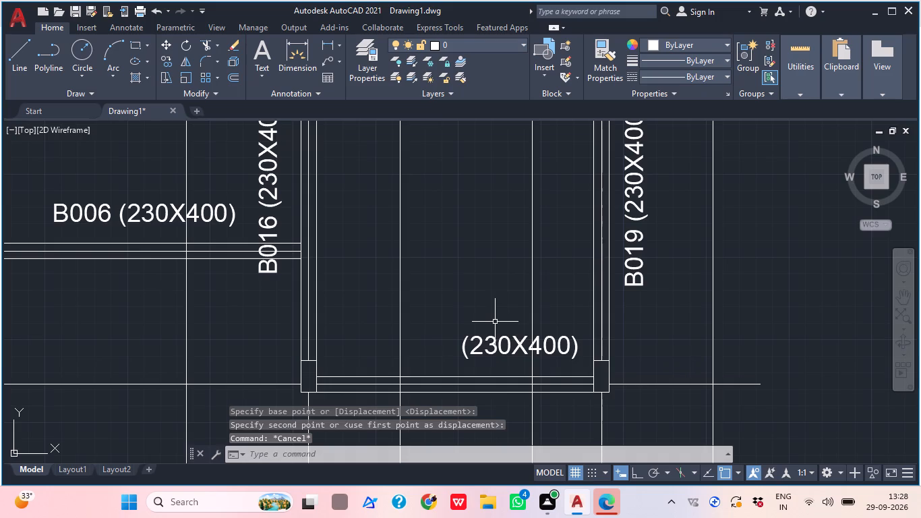
# Copy the B006 (230X400) label to just above the short beam between B016 and B019, below grid C.
pyautogui.scroll(-1, 489, 322)
pyautogui.moveTo(463, 349); pyautogui.dragTo(456, 357, button='middle')
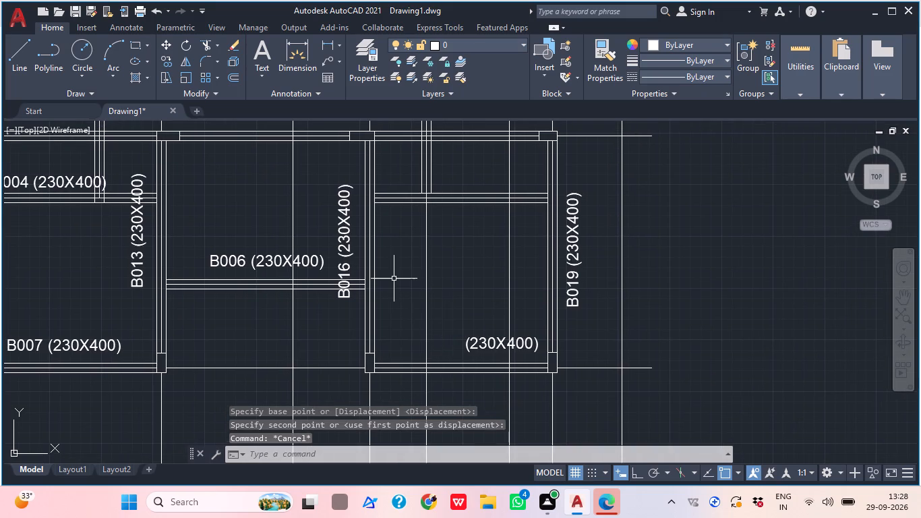
pyautogui.click(295, 255)
pyautogui.press('c')
pyautogui.press('o')
pyautogui.press('space')
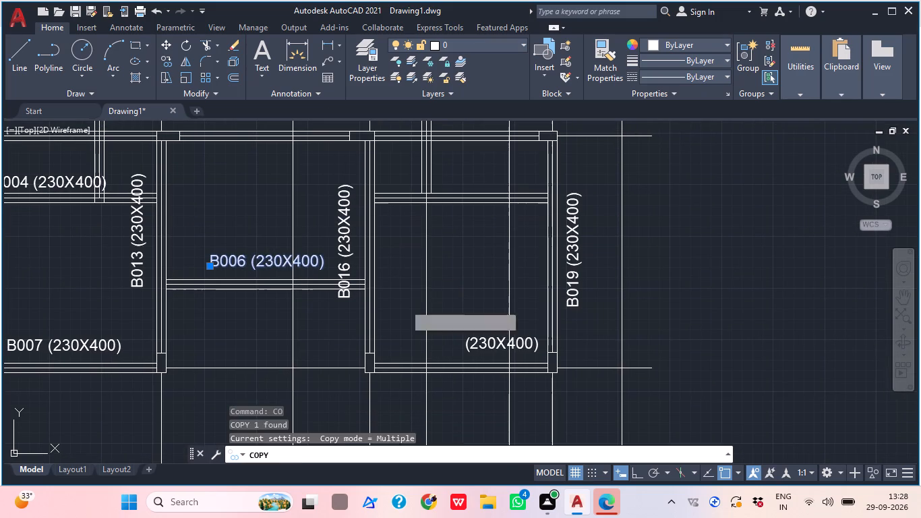
pyautogui.click(263, 256)
pyautogui.scroll(2, 419, 188)
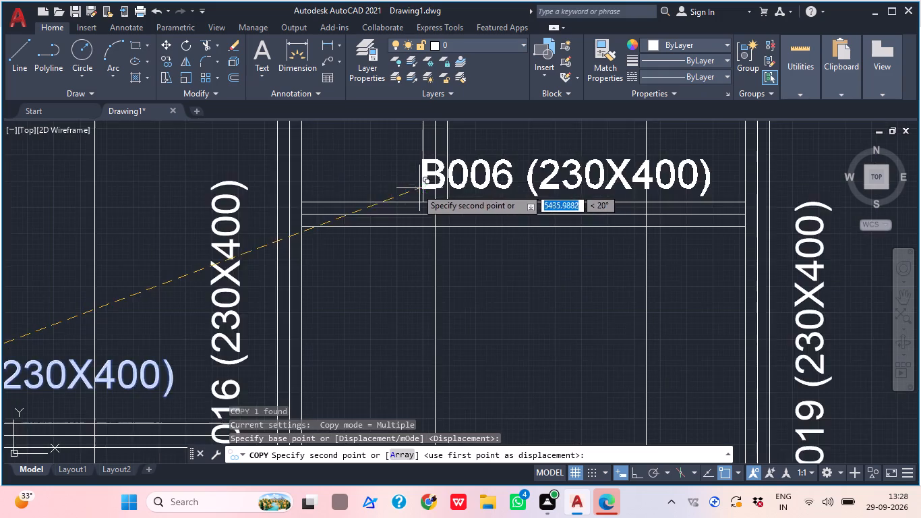
pyautogui.moveTo(403, 208); pyautogui.dragTo(320, 312, button='middle')
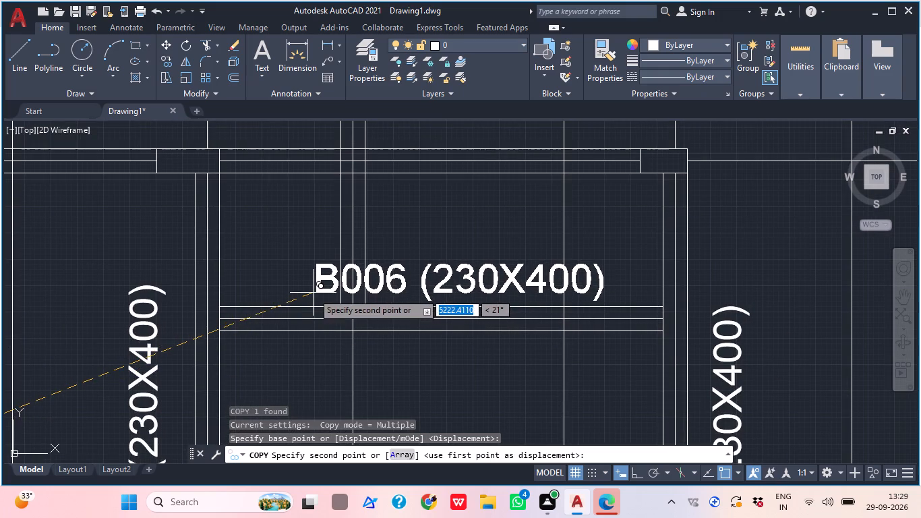
pyautogui.click(313, 293)
pyautogui.press('Escape')
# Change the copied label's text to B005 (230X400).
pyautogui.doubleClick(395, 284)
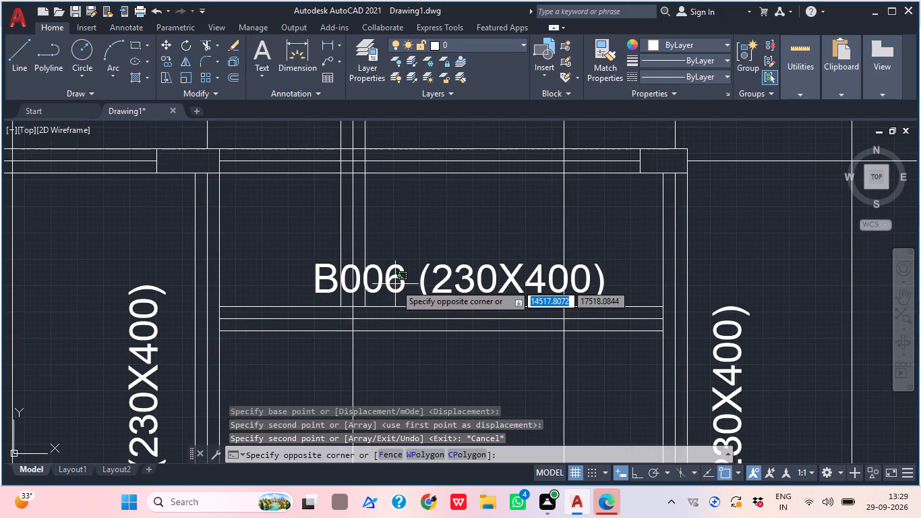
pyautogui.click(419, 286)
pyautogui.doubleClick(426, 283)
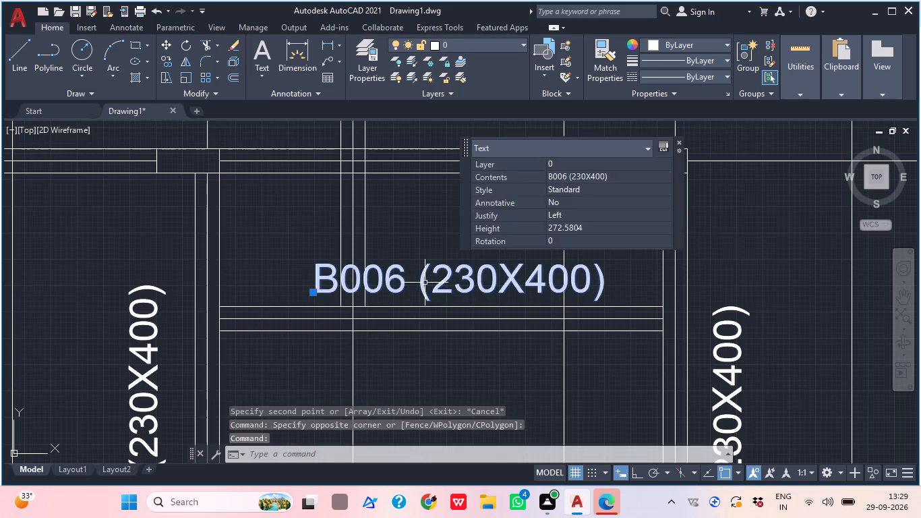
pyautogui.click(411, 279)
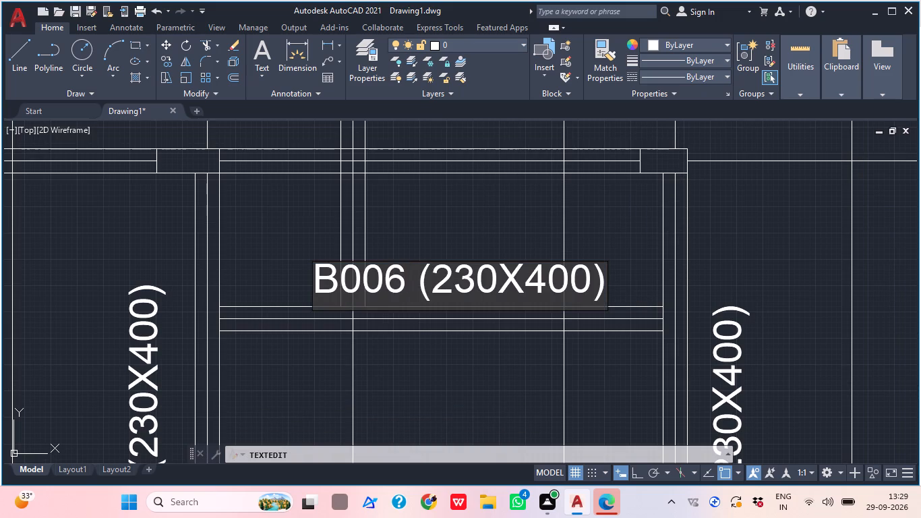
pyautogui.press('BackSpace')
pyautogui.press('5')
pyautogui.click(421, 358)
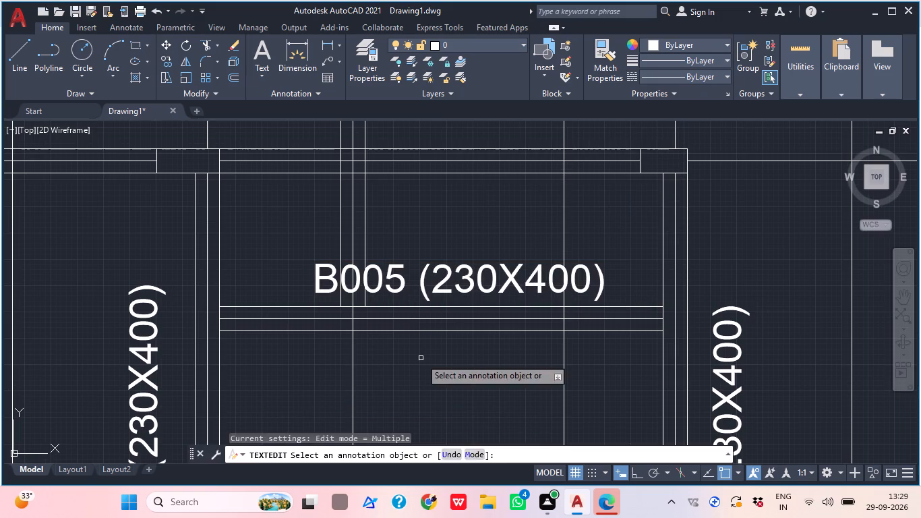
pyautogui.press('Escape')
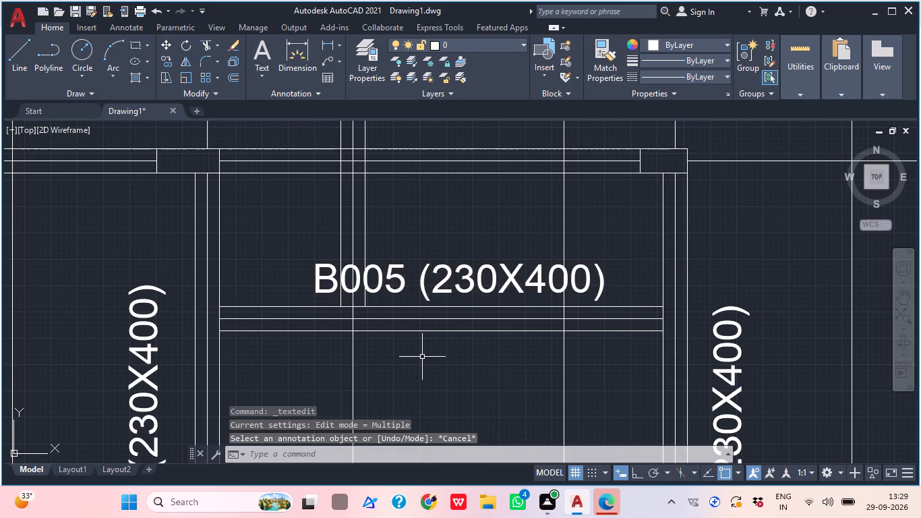
# Move the B005 (230X400) label to just above the grid C beam, over the bay between B013 and B016.
pyautogui.scroll(-2, 422, 357)
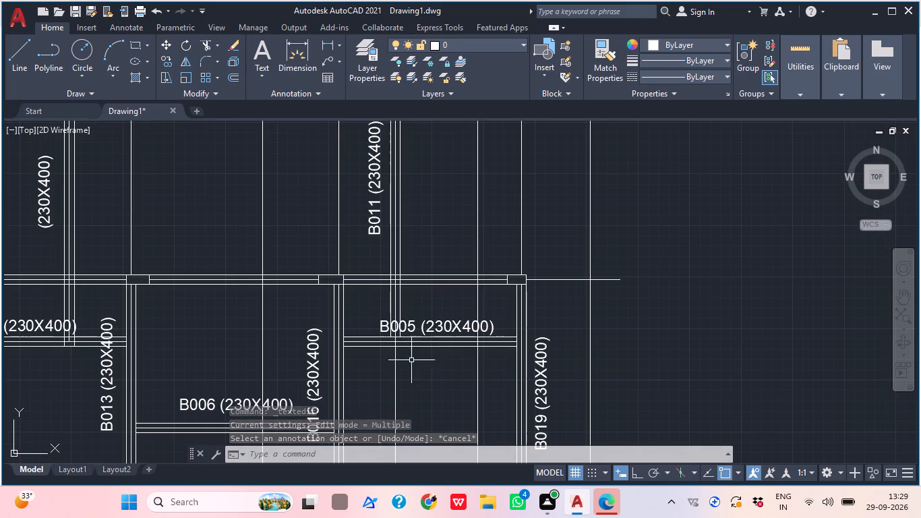
pyautogui.click(440, 326)
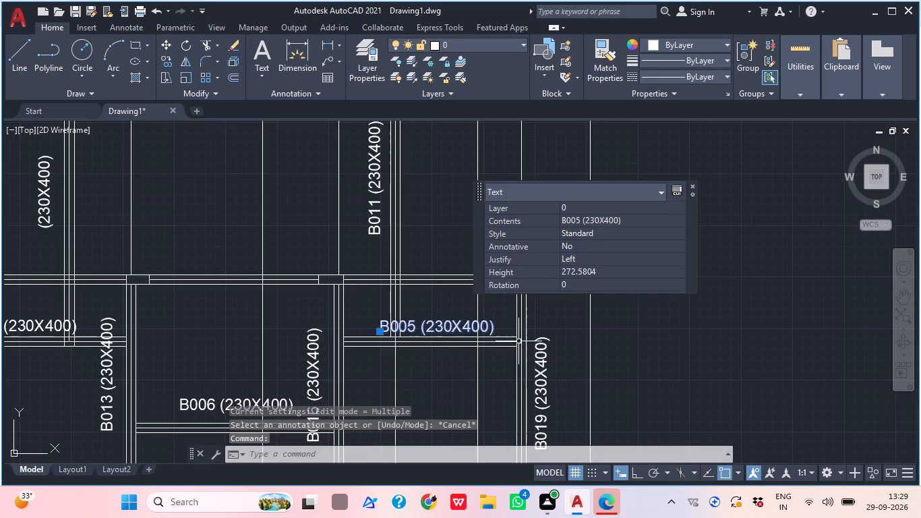
pyautogui.write('M')
pyautogui.press('space')
pyautogui.click(451, 323)
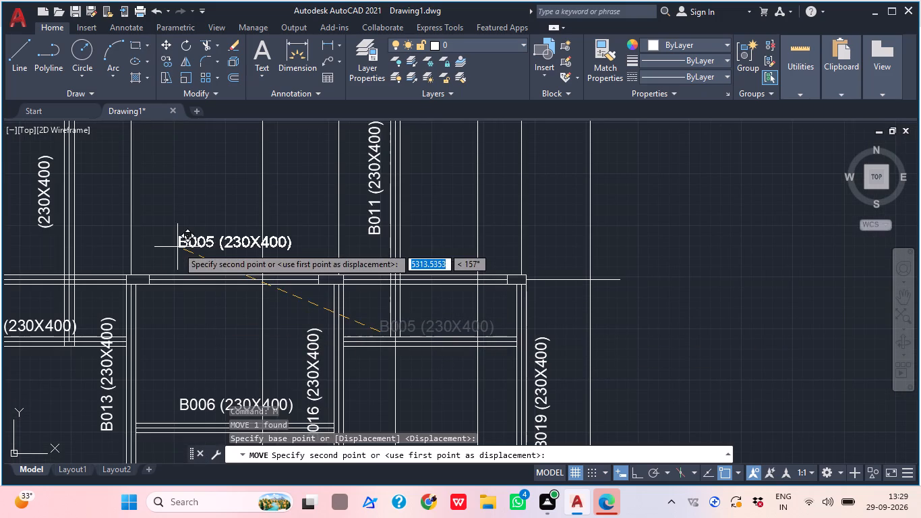
pyautogui.scroll(1, 172, 257)
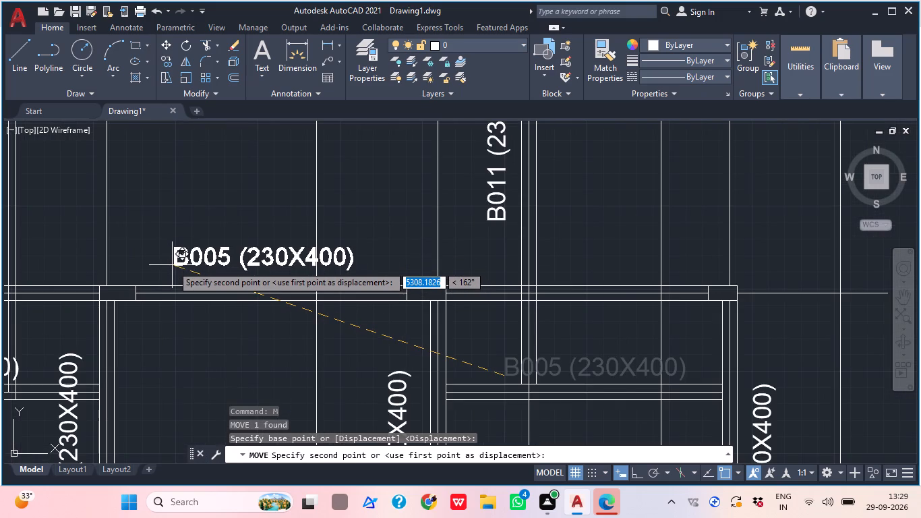
pyautogui.click(172, 265)
pyautogui.press('Escape')
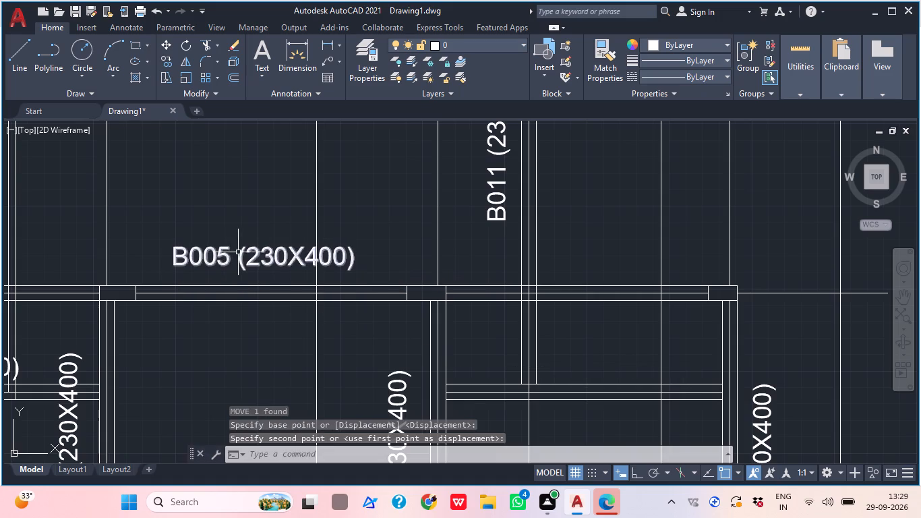
# Change the moved label above the grid C beam to B003 (230X400).
pyautogui.doubleClick(219, 258)
pyautogui.click(226, 258)
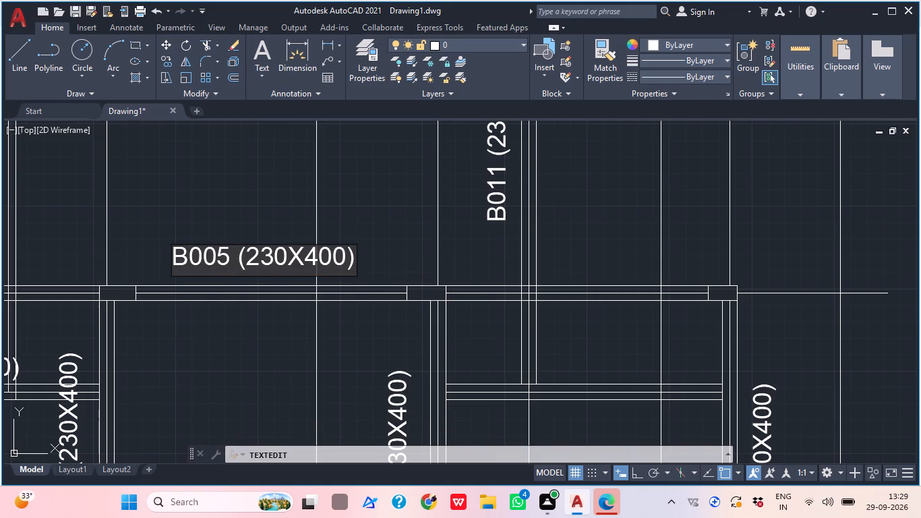
pyautogui.press('BackSpace')
pyautogui.press('3')
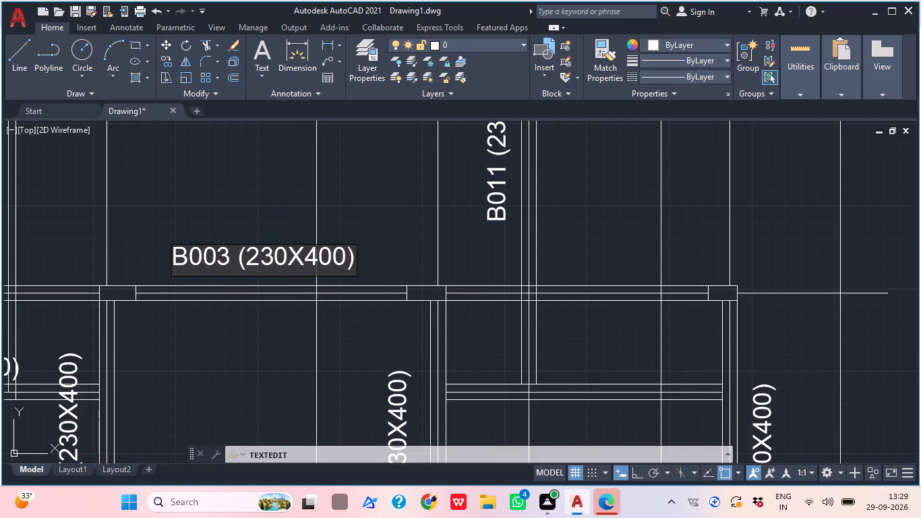
pyautogui.click(201, 352)
pyautogui.press('Escape')
# Review the beam labels across the whole plan, from grid E down to grid B, for missing ones.
pyautogui.scroll(-1, 243, 328)
pyautogui.moveTo(302, 322); pyautogui.dragTo(235, 355, button='middle')
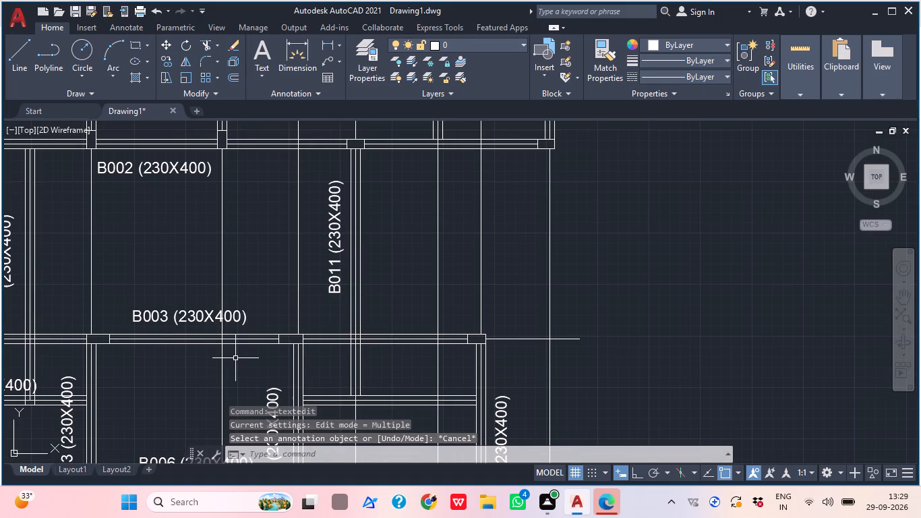
pyautogui.scroll(-2, 235, 358)
pyautogui.moveTo(235, 358); pyautogui.dragTo(218, 340, button='middle')
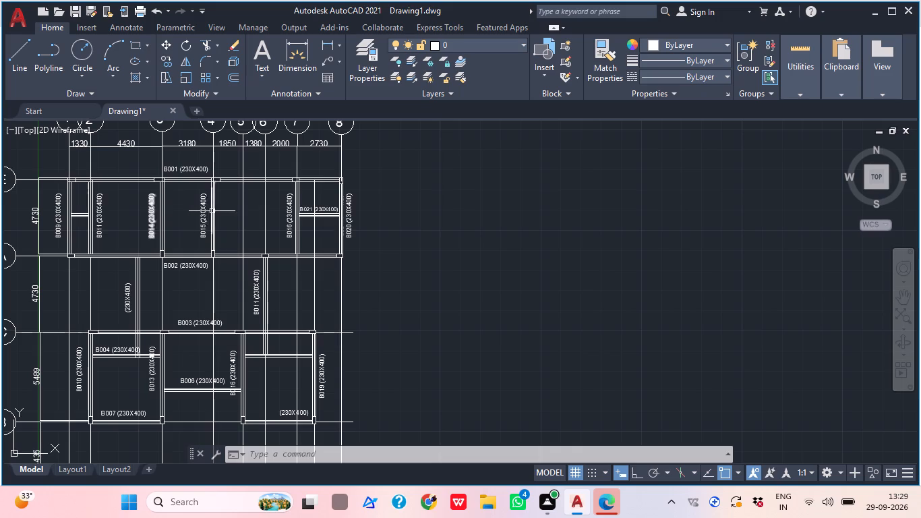
pyautogui.moveTo(238, 285); pyautogui.dragTo(256, 278, button='middle')
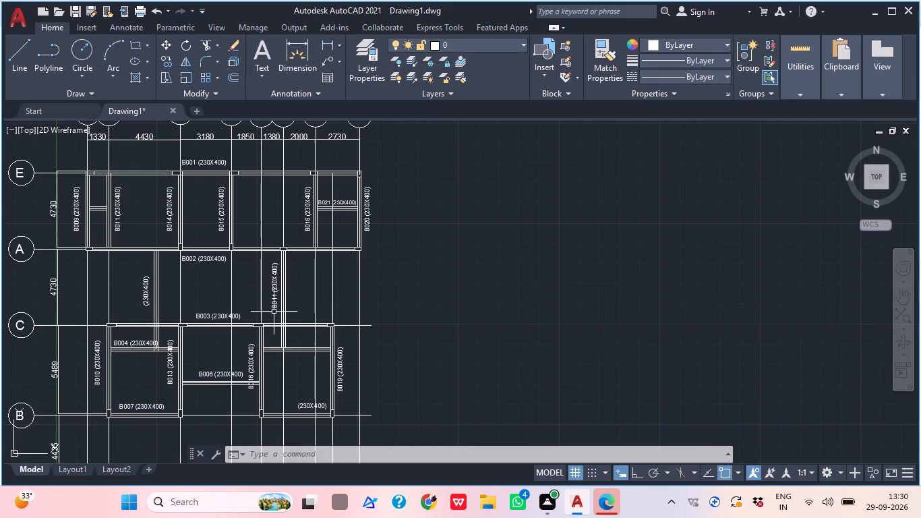
pyautogui.moveTo(297, 340); pyautogui.dragTo(301, 325, button='middle')
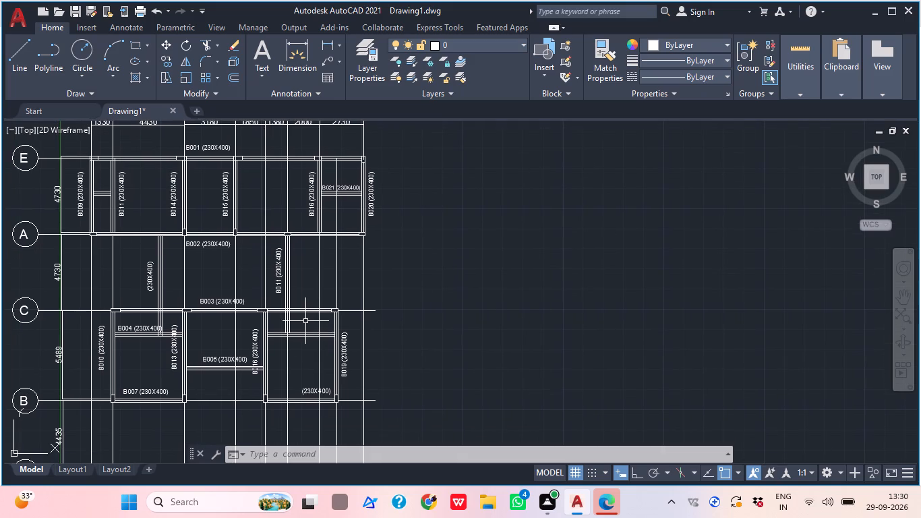
pyautogui.moveTo(309, 349); pyautogui.dragTo(313, 333, button='middle')
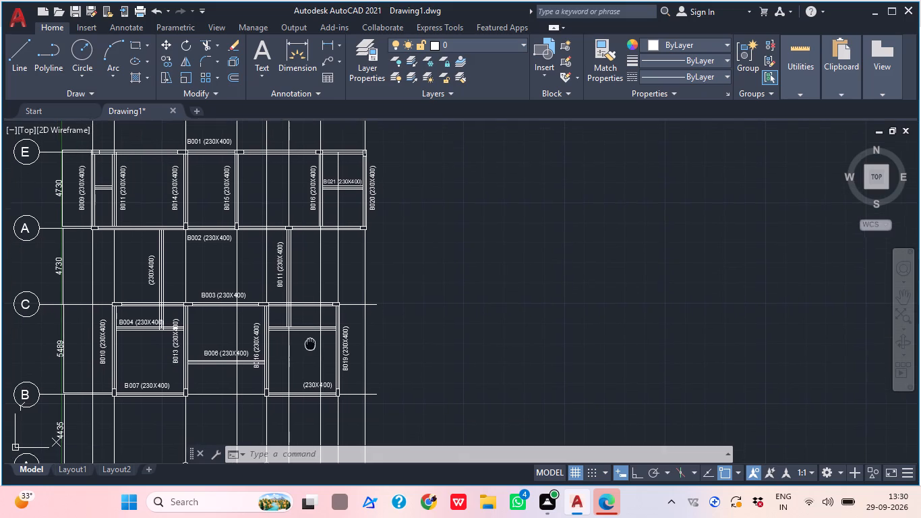
pyautogui.moveTo(313, 333); pyautogui.dragTo(312, 326, button='middle')
# Copy the B006 (230X400) label to just above the unlabelled beam between B016 and B019, below grid C.
pyautogui.scroll(1, 232, 334)
pyautogui.click(230, 341)
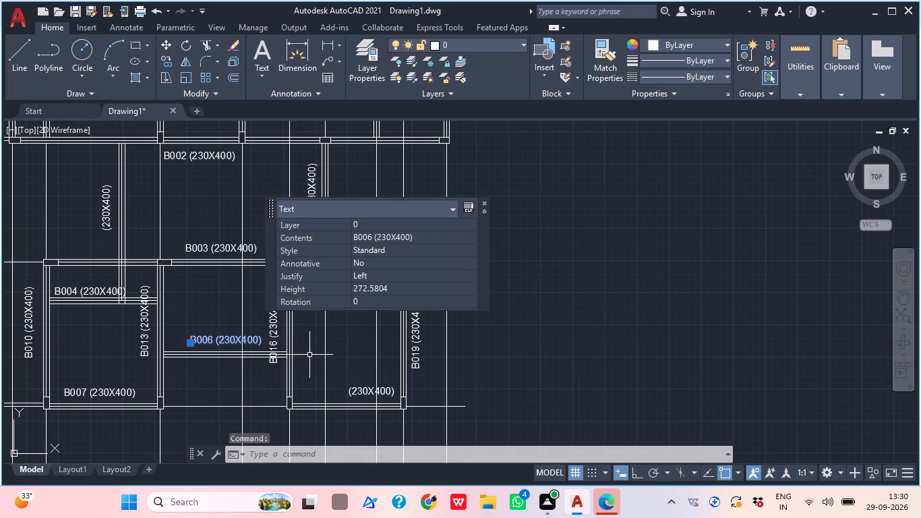
pyautogui.write('CO')
pyautogui.press('Return')
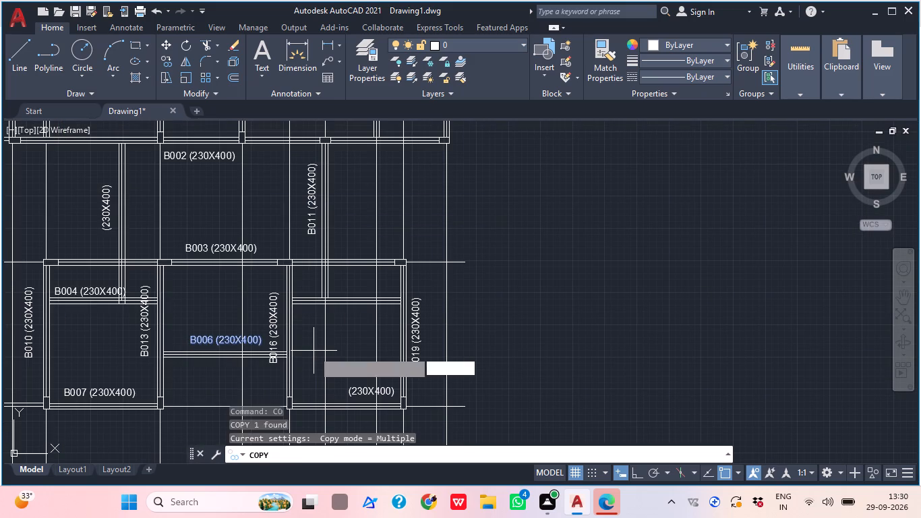
pyautogui.click(222, 347)
pyautogui.scroll(2, 338, 293)
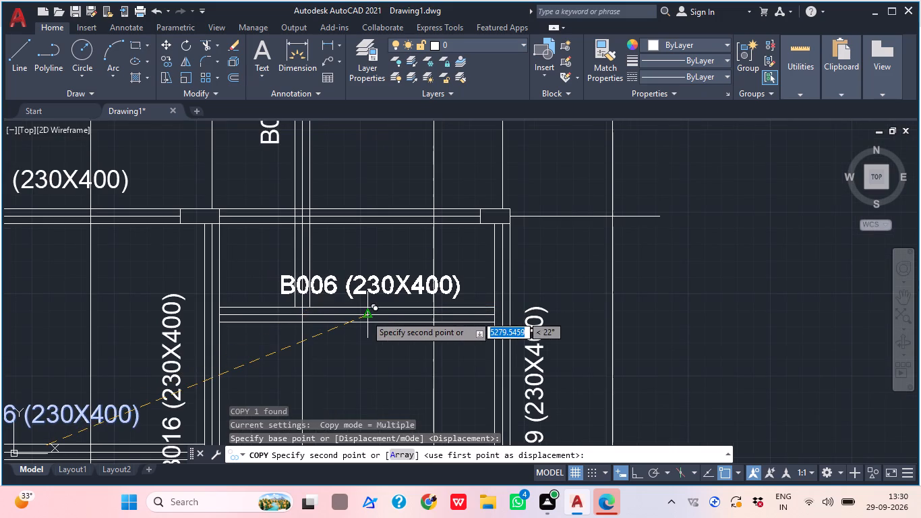
pyautogui.scroll(1, 365, 315)
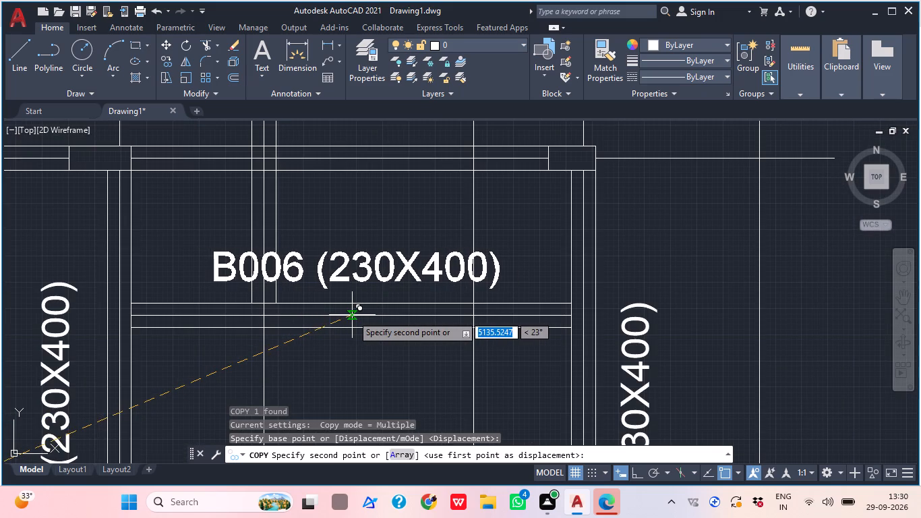
pyautogui.click(354, 315)
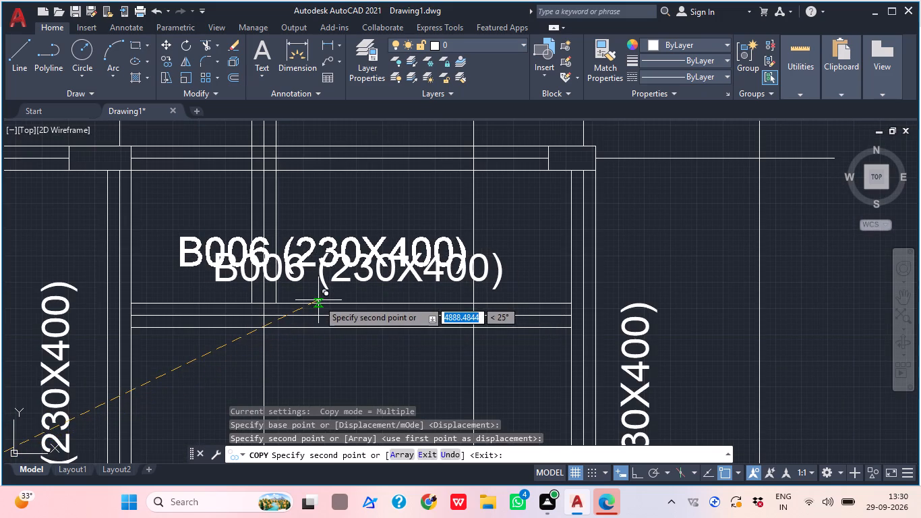
pyautogui.press('Escape')
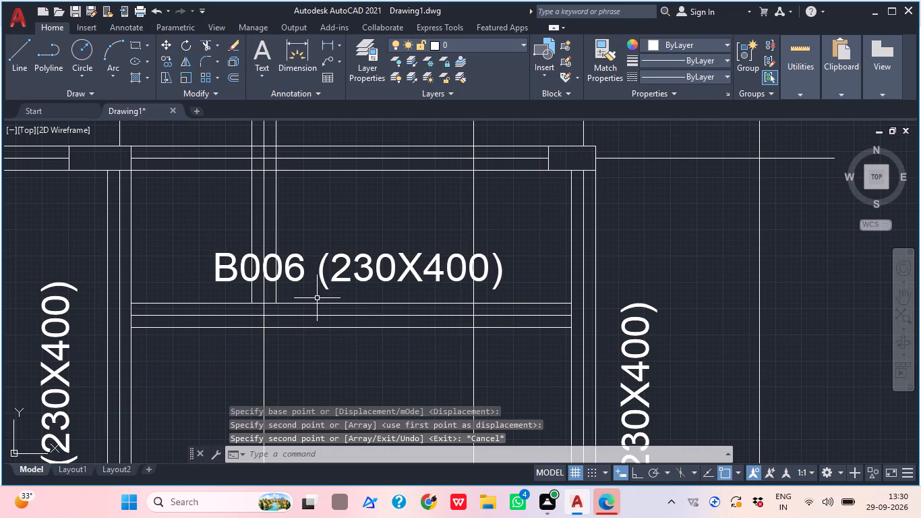
# Change the copied label between B016 and B019 to B005 (230X400).
pyautogui.doubleClick(336, 287)
pyautogui.click(340, 277)
pyautogui.click(340, 277)
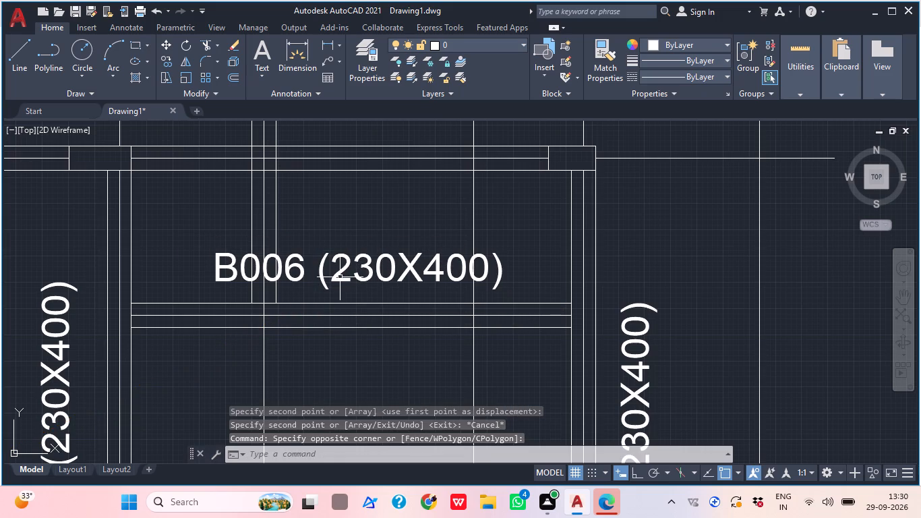
pyautogui.doubleClick(334, 277)
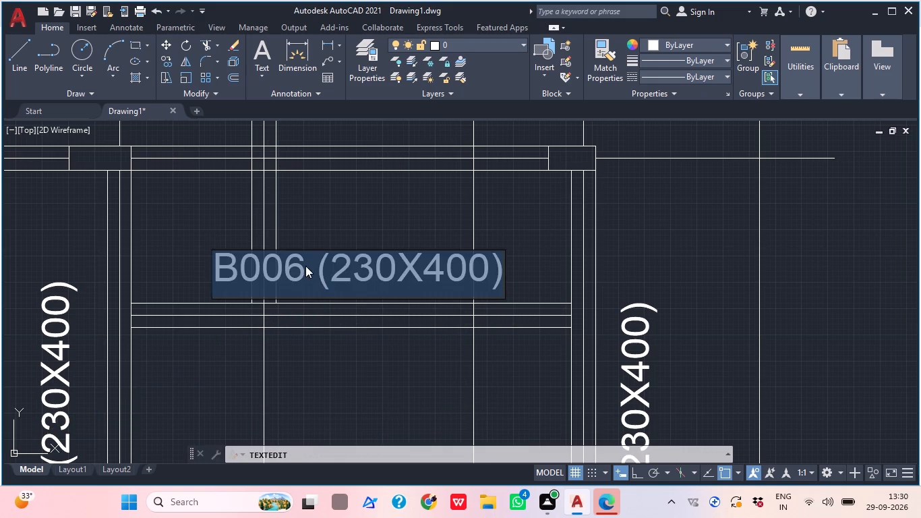
pyautogui.click(305, 266)
pyautogui.press('BackSpace')
pyautogui.press('5')
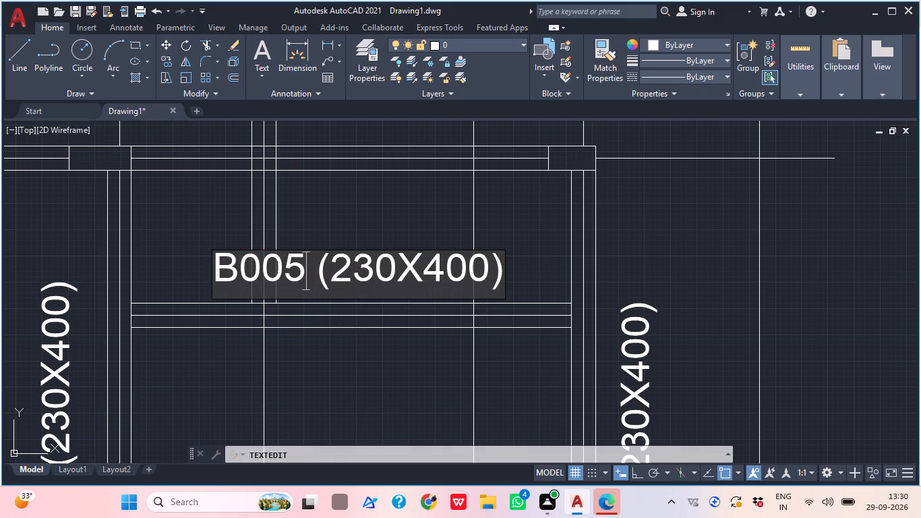
pyautogui.click(295, 321)
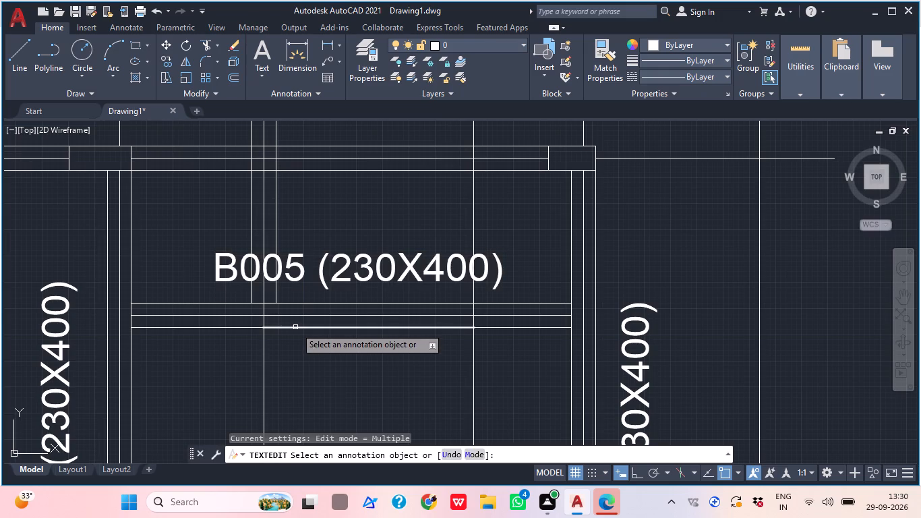
pyautogui.press('Escape')
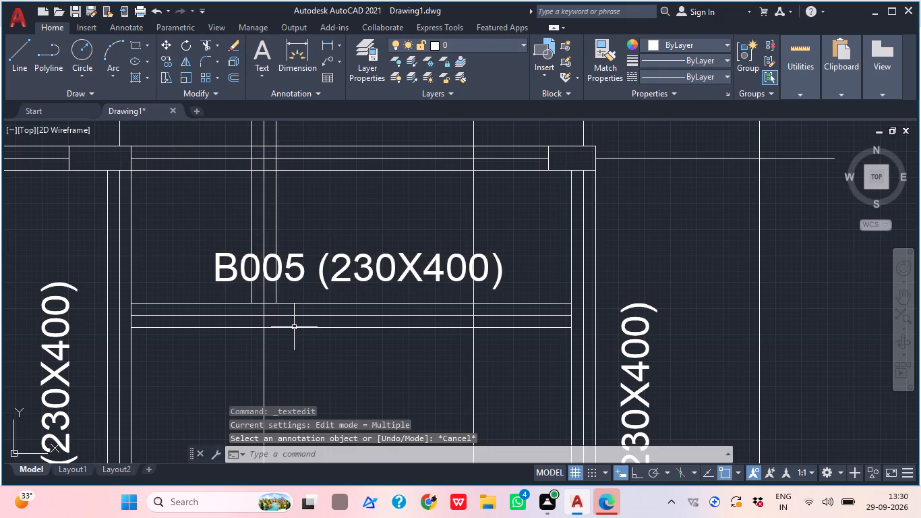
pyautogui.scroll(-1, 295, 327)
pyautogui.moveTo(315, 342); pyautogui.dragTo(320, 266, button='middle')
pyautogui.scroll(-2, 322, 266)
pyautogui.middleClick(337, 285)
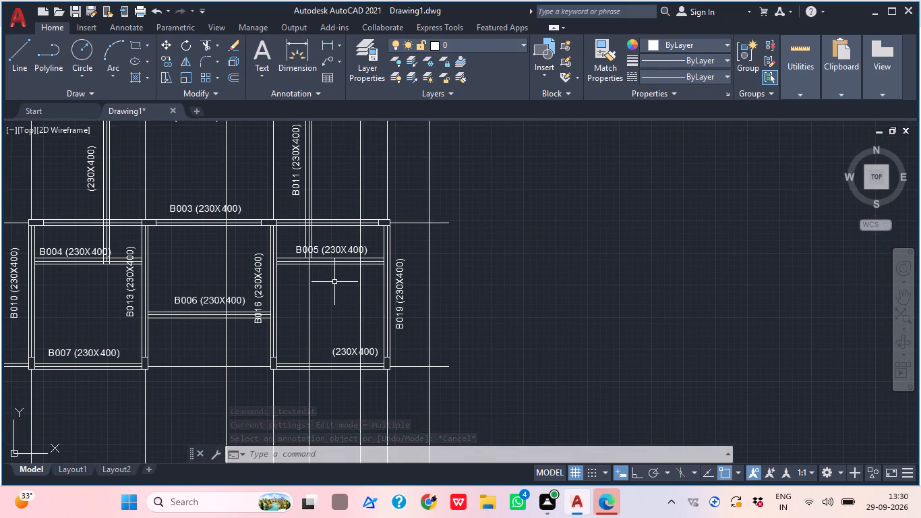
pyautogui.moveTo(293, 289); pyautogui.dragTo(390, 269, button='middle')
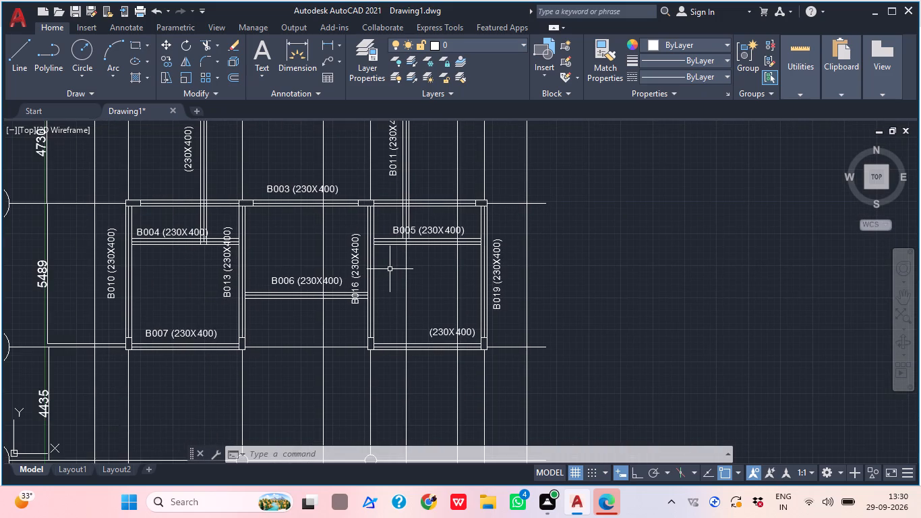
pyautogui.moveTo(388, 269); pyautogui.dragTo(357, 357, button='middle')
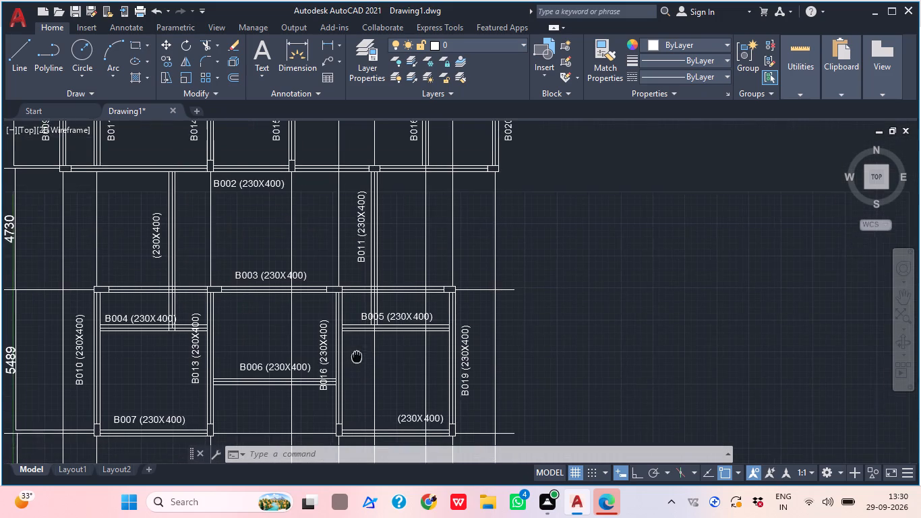
# Copy the B021 (230X400) label twice to above the short unlabelled beam between grids 1 and 2.
pyautogui.moveTo(357, 357); pyautogui.dragTo(355, 357, button='middle')
pyautogui.moveTo(340, 293); pyautogui.dragTo(352, 359, button='middle')
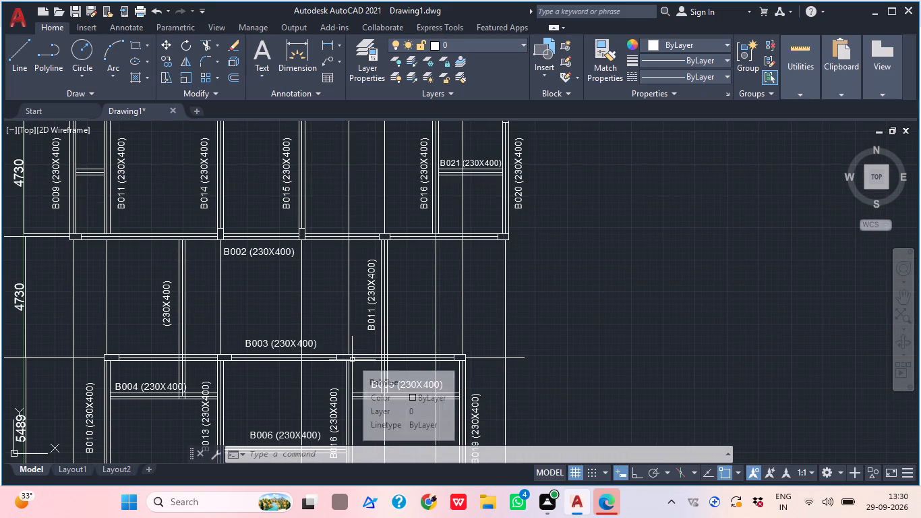
pyautogui.moveTo(411, 272); pyautogui.dragTo(411, 340, button='middle')
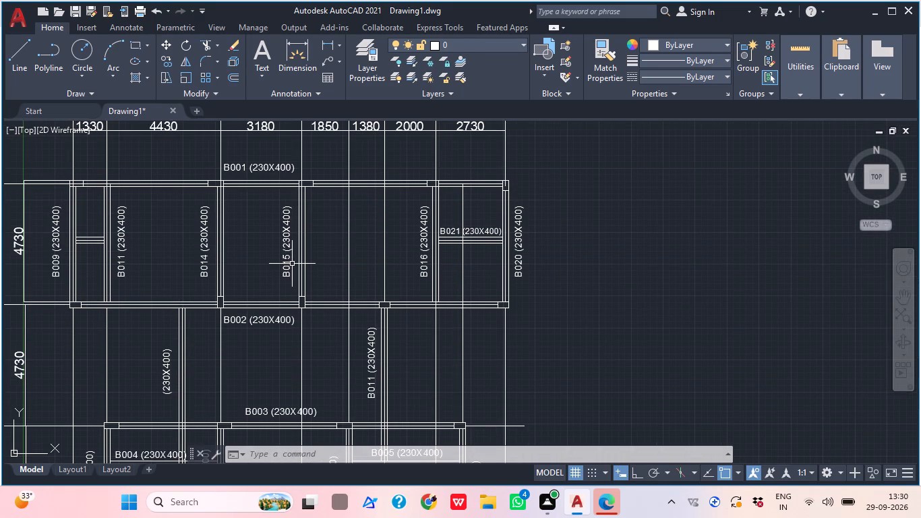
pyautogui.moveTo(292, 265); pyautogui.dragTo(358, 270, button='middle')
pyautogui.scroll(1, 552, 238)
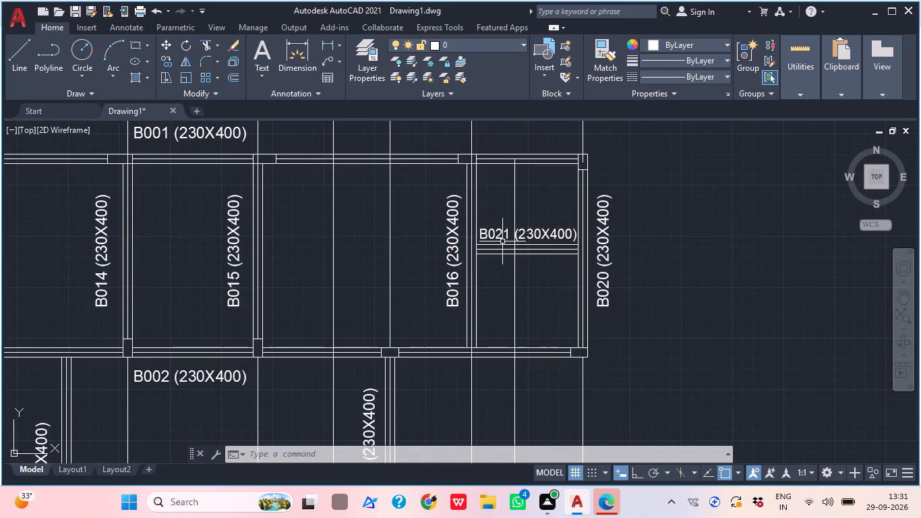
pyautogui.click(502, 235)
pyautogui.write('CO')
pyautogui.press('Return')
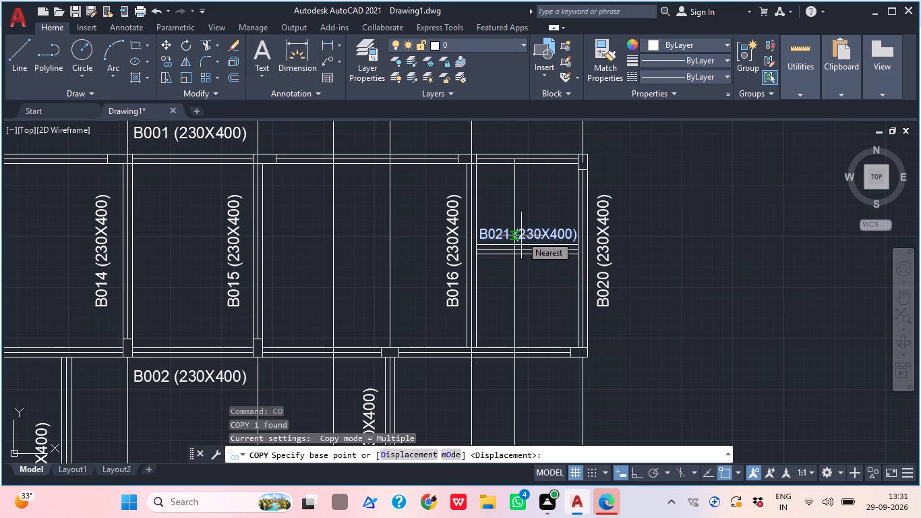
pyautogui.click(521, 231)
pyautogui.moveTo(605, 242); pyautogui.dragTo(667, 239, button='middle')
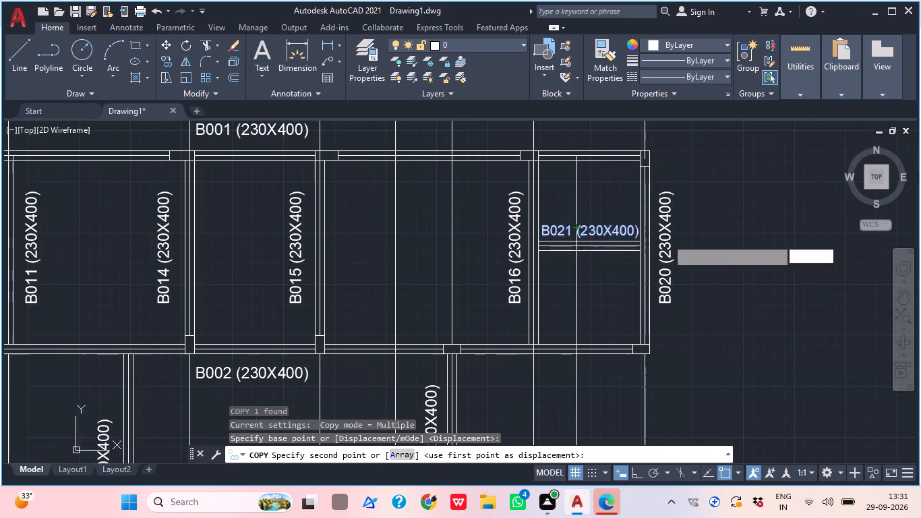
pyautogui.moveTo(119, 231); pyautogui.dragTo(299, 225, button='middle')
pyautogui.scroll(2, 156, 219)
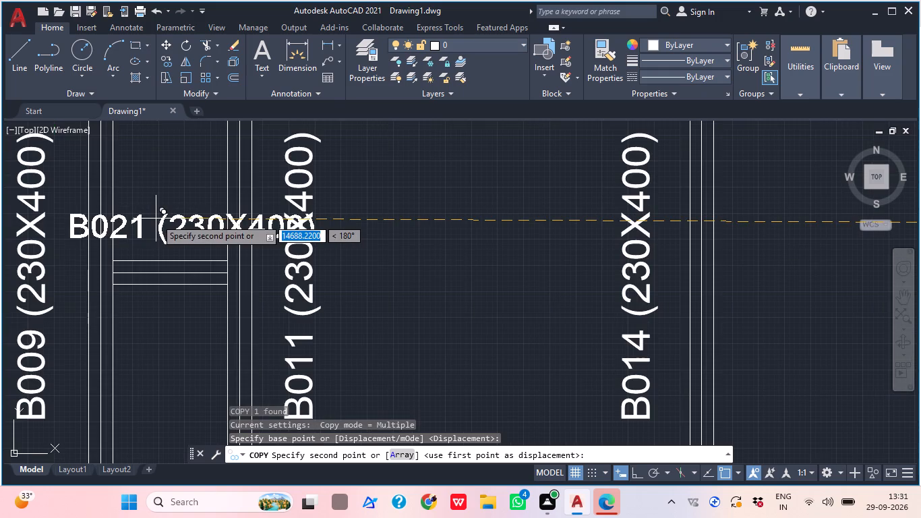
pyautogui.scroll(1, 155, 225)
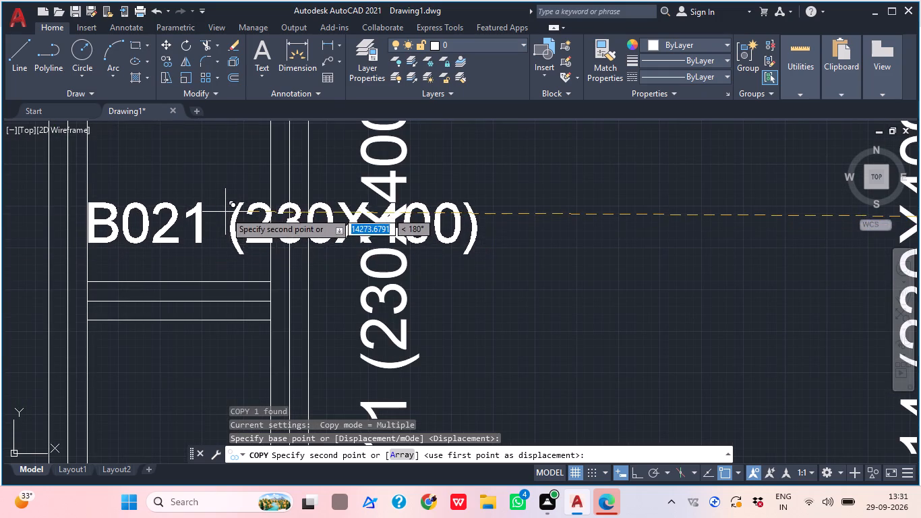
pyautogui.click(239, 172)
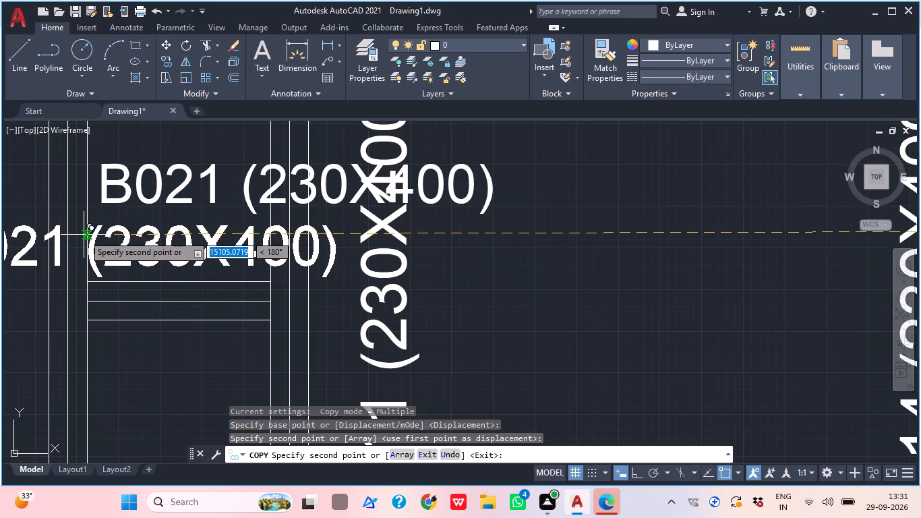
pyautogui.click(84, 233)
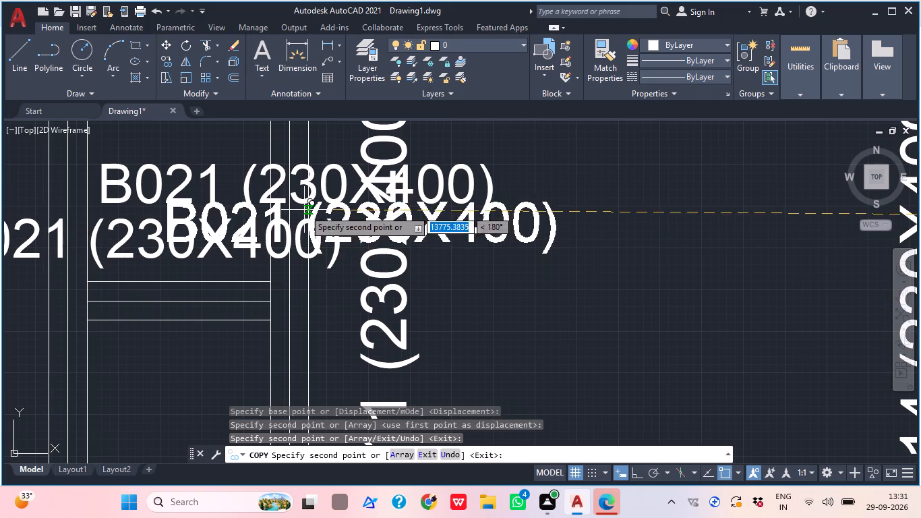
pyautogui.press('Escape')
# Change the upper copied label between grids 1 and 2 to B021 only.
pyautogui.doubleClick(274, 190)
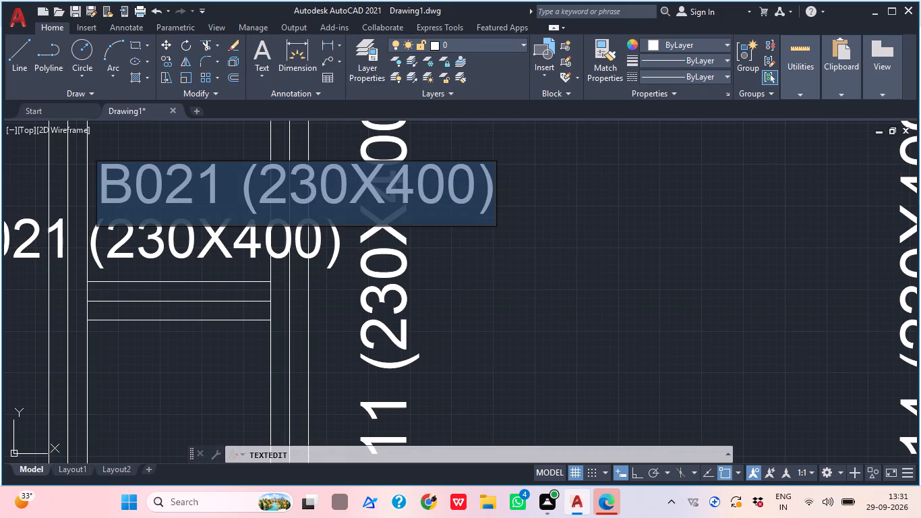
pyautogui.press('b')
pyautogui.press('-')
pyautogui.press('BackSpace')
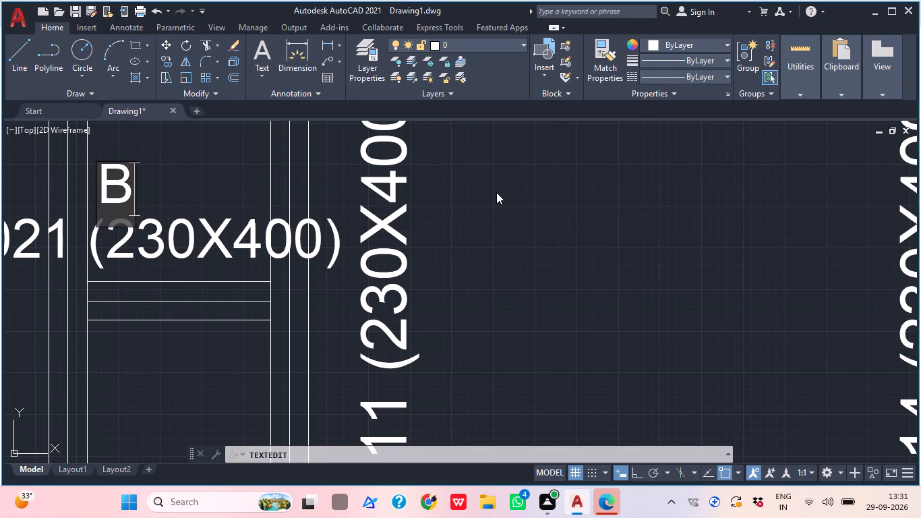
pyautogui.write('02')
pyautogui.press('1')
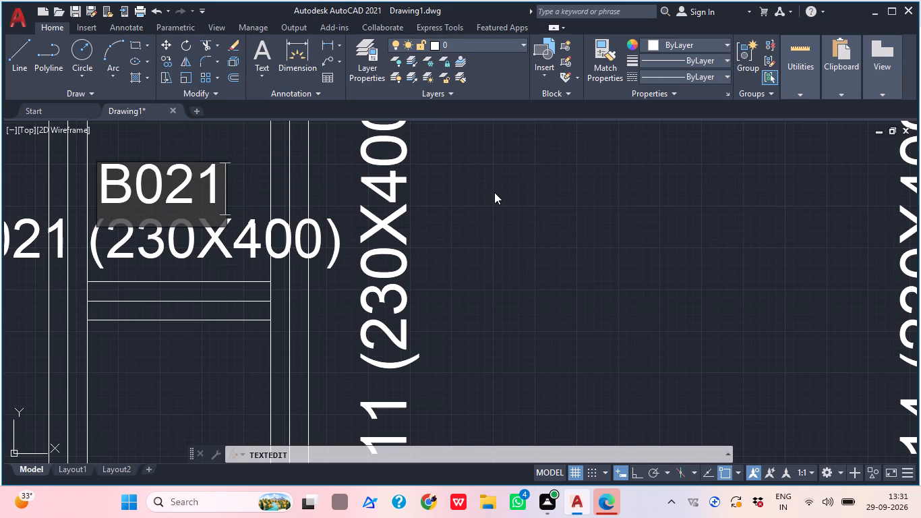
pyautogui.click(258, 233)
# Change the lower copied label between grids 1 and 2 to the size only, (230X400).
pyautogui.click(246, 249)
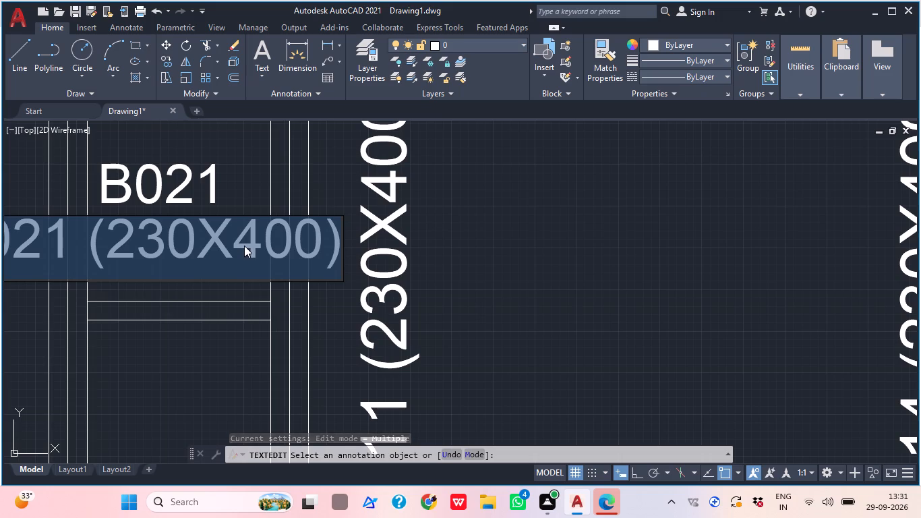
pyautogui.hotkey('shift', '(')
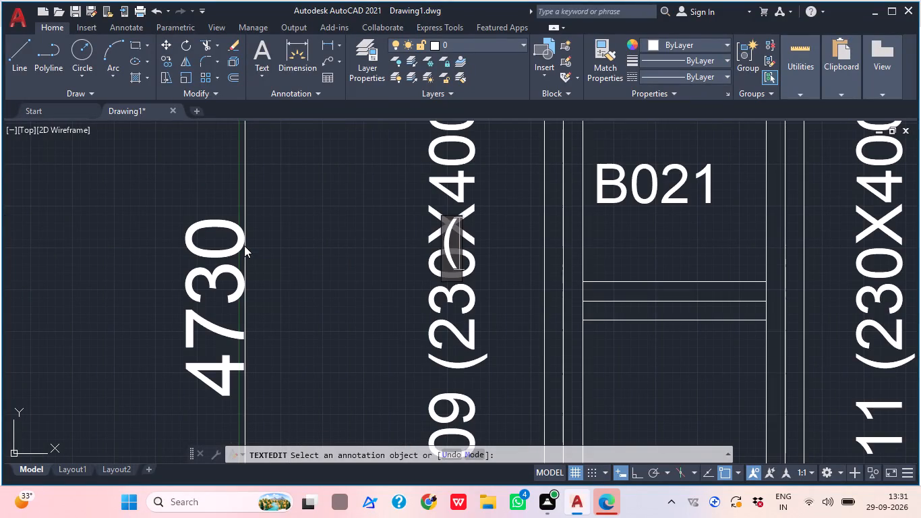
pyautogui.write('23')
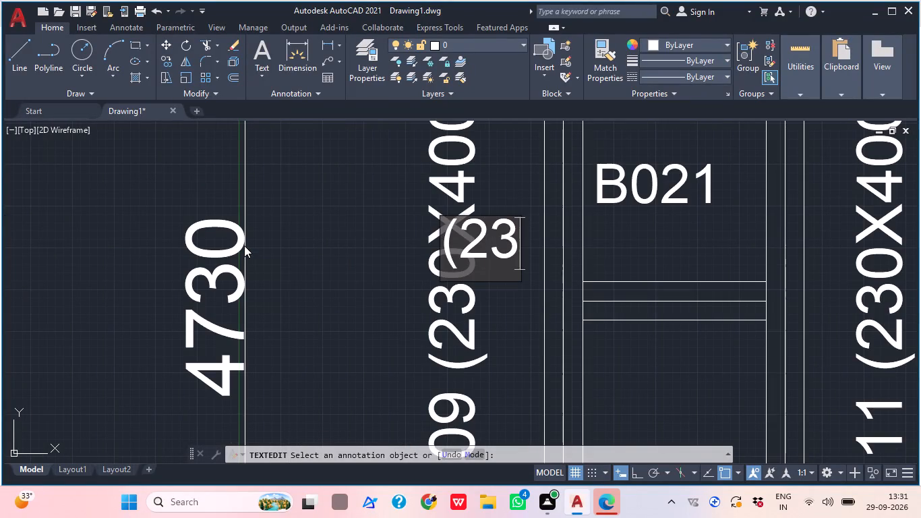
pyautogui.write('0K')
pyautogui.press('BackSpace')
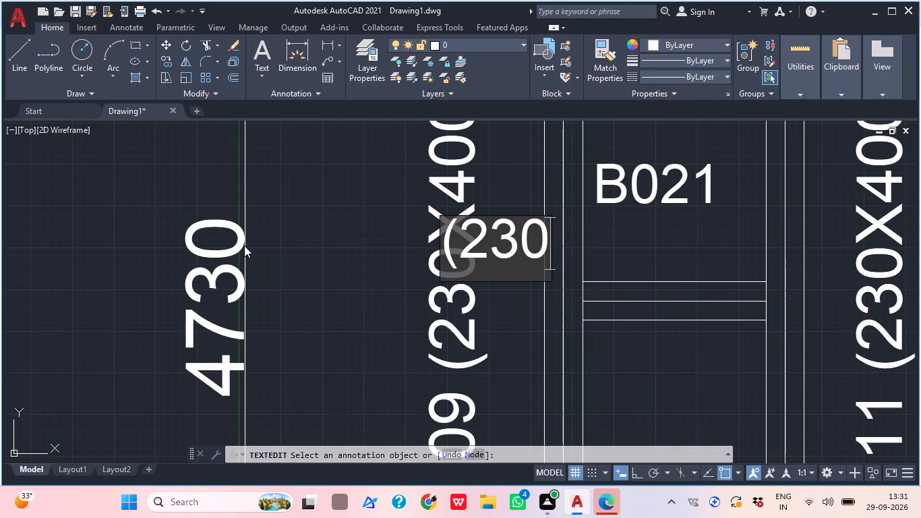
pyautogui.press('x')
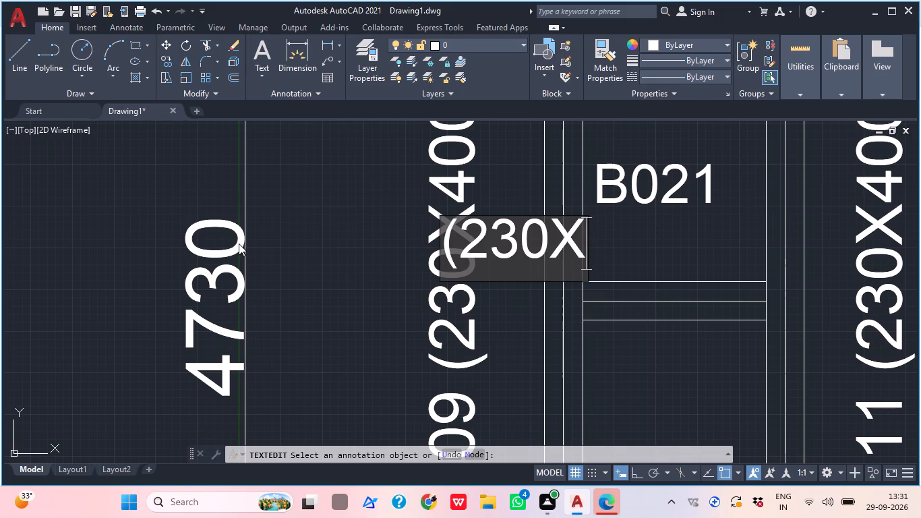
pyautogui.press('4')
pyautogui.write('00')
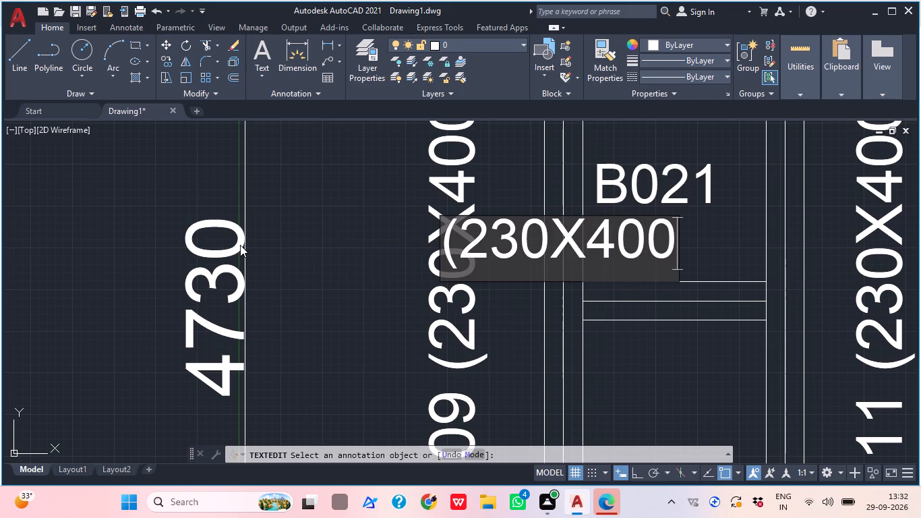
pyautogui.hotkey('shift', ')')
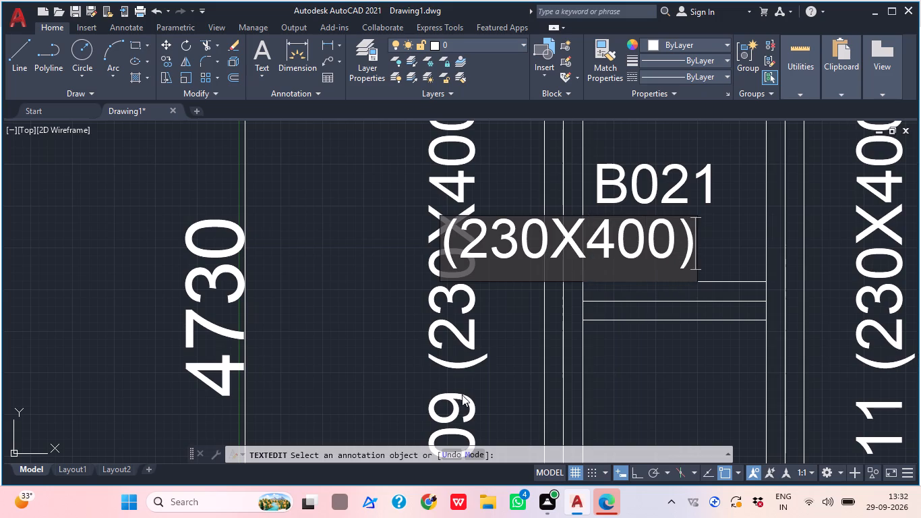
pyautogui.click(706, 355)
pyautogui.press('Escape')
# Scale the separate (230X400) label down by a factor of about 0.59.
pyautogui.click(648, 254)
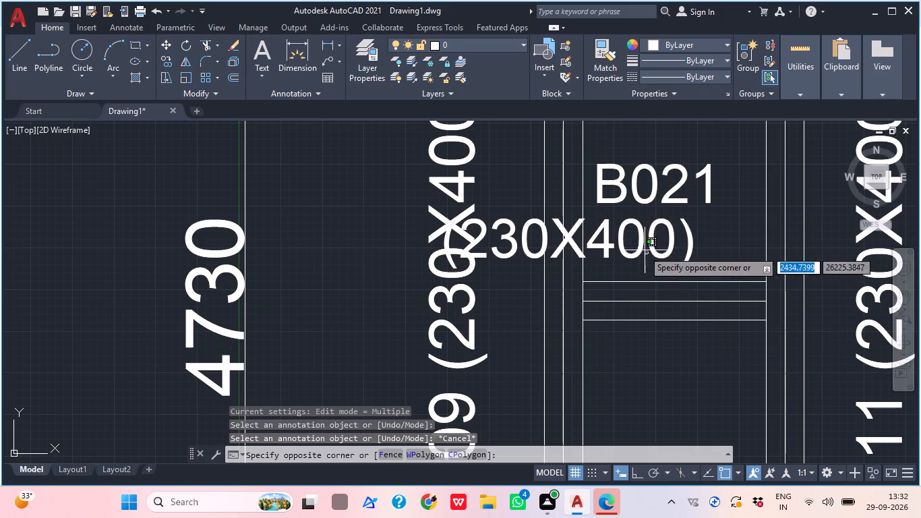
pyautogui.click(624, 256)
pyautogui.write('SC')
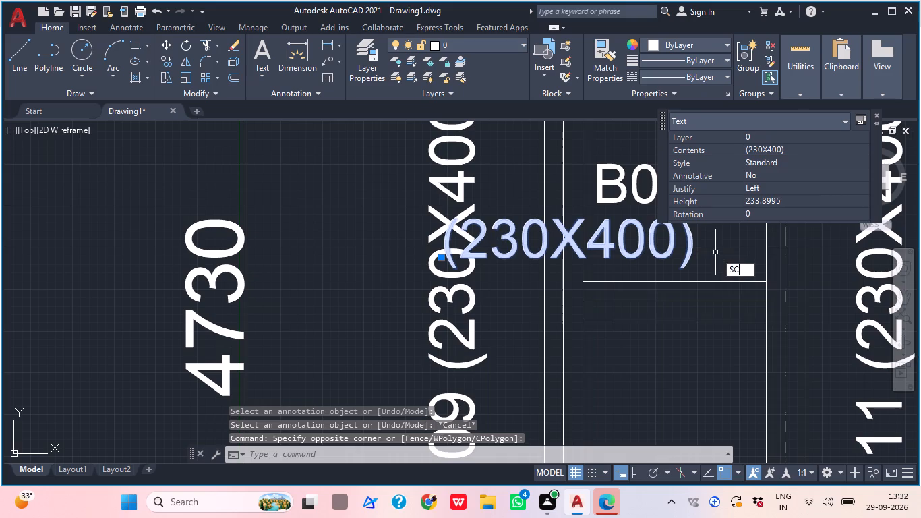
pyautogui.press('space')
pyautogui.click(668, 252)
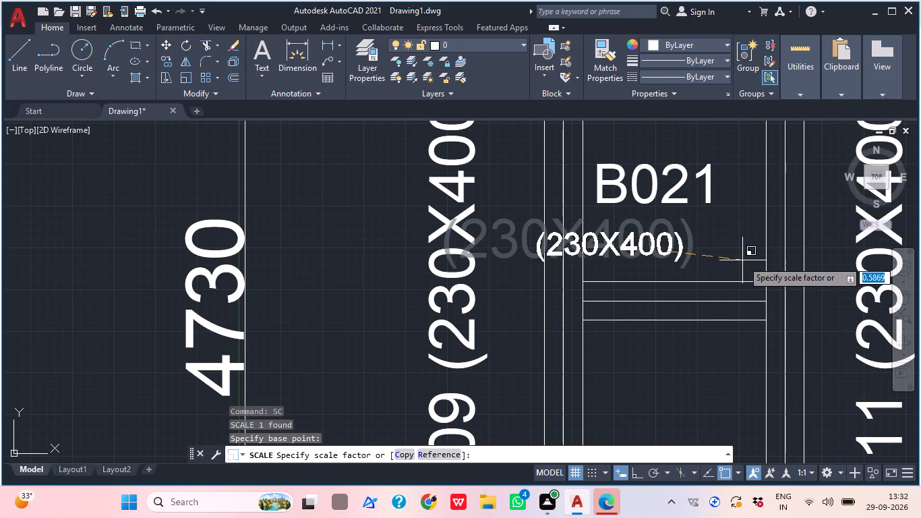
pyautogui.click(742, 260)
# Move the reduced (230X400) label under B021, between the grid 1 and grid 2 beams.
pyautogui.click(670, 259)
pyautogui.click(649, 252)
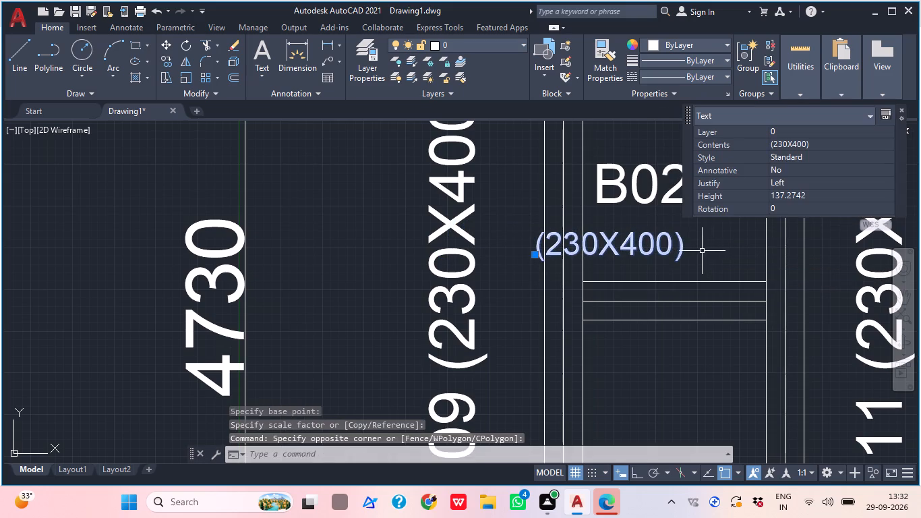
pyautogui.write('M')
pyautogui.press('space')
pyautogui.click(663, 252)
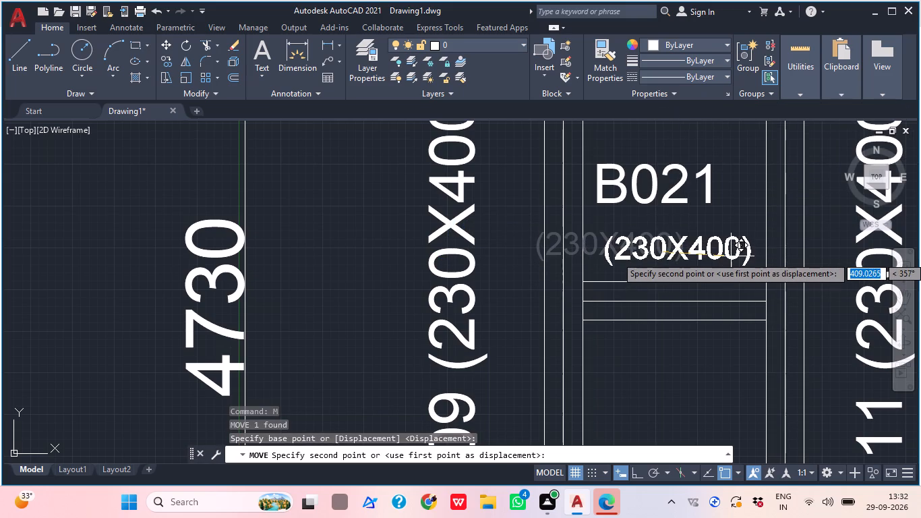
pyautogui.click(728, 254)
pyautogui.moveTo(740, 240); pyautogui.dragTo(665, 255, button='middle')
pyautogui.press('Escape')
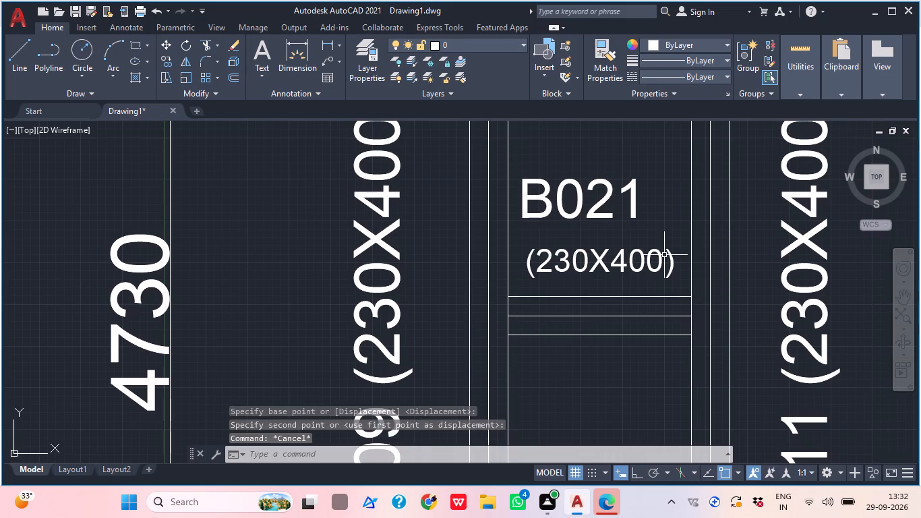
# Review the new two-line label and the beam labels across the plan from grid E to grid C.
pyautogui.moveTo(664, 255); pyautogui.dragTo(589, 255, button='middle')
pyautogui.moveTo(670, 270); pyautogui.dragTo(631, 270, button='middle')
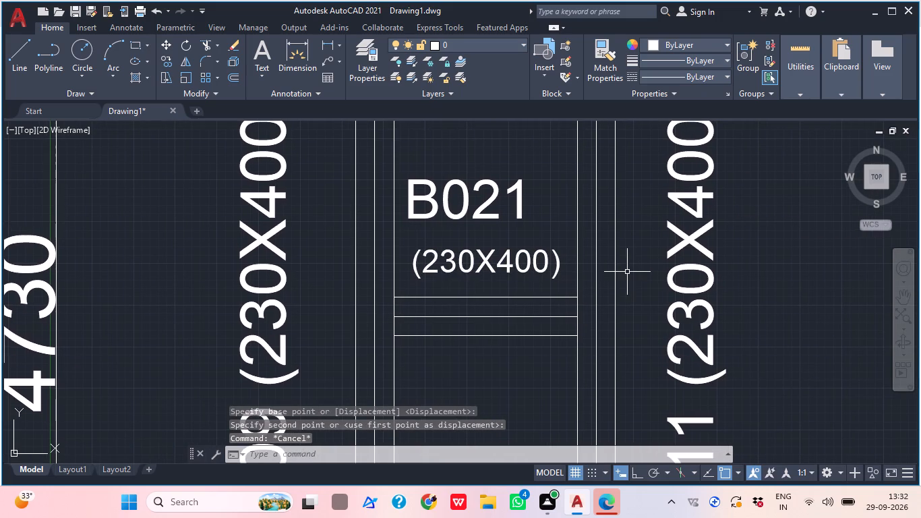
pyautogui.moveTo(559, 314); pyautogui.dragTo(540, 318, button='middle')
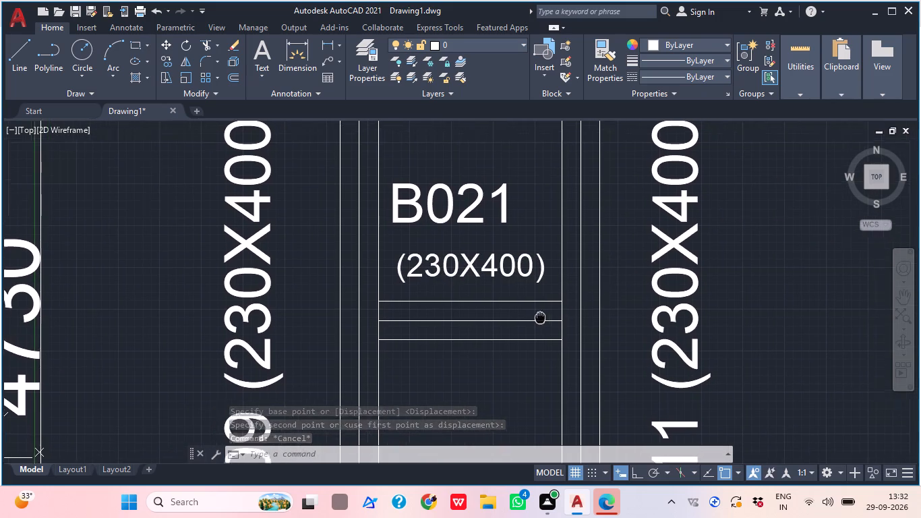
pyautogui.moveTo(540, 318); pyautogui.dragTo(518, 318, button='middle')
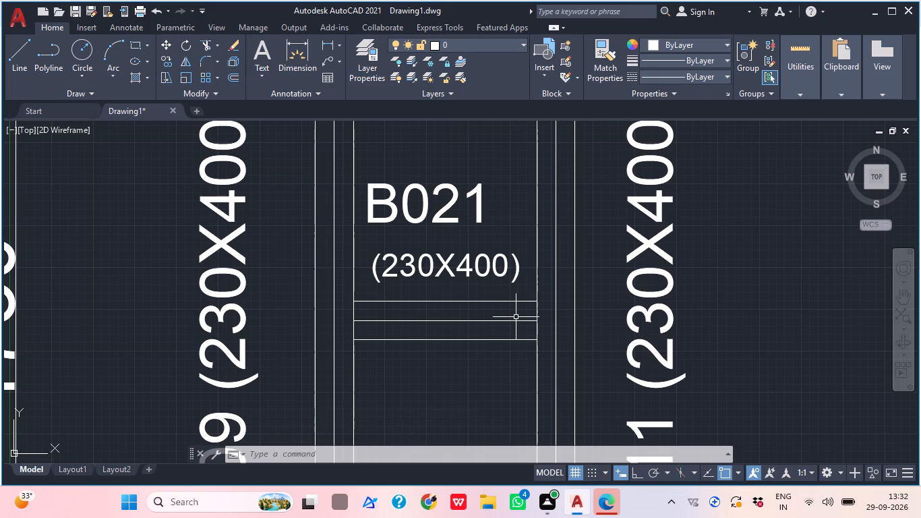
pyautogui.moveTo(478, 337); pyautogui.dragTo(353, 315, button='middle')
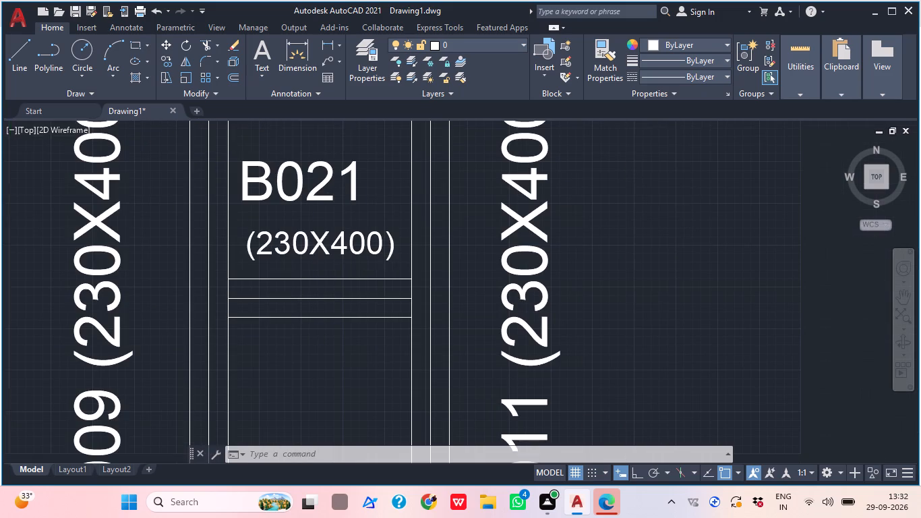
pyautogui.scroll(-1, 353, 315)
pyautogui.moveTo(390, 324); pyautogui.dragTo(346, 330, button='middle')
pyautogui.scroll(-2, 351, 330)
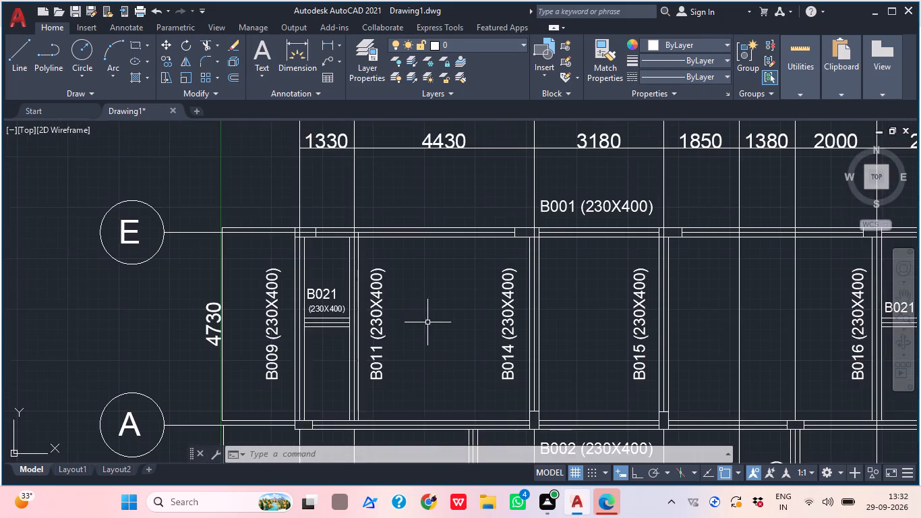
pyautogui.moveTo(423, 323); pyautogui.dragTo(383, 324, button='middle')
pyautogui.scroll(-1, 392, 324)
pyautogui.moveTo(504, 325); pyautogui.dragTo(446, 329, button='middle')
pyautogui.scroll(-1, 446, 329)
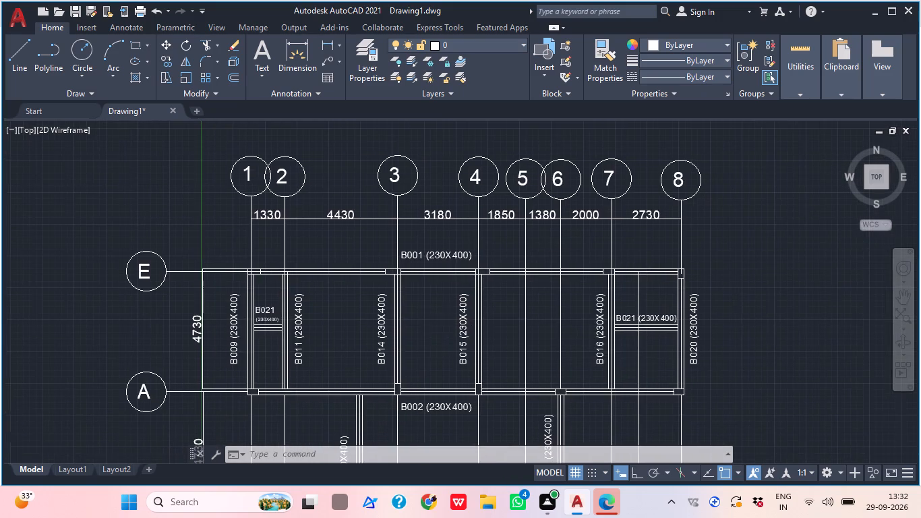
pyautogui.moveTo(440, 336); pyautogui.dragTo(380, 323, button='middle')
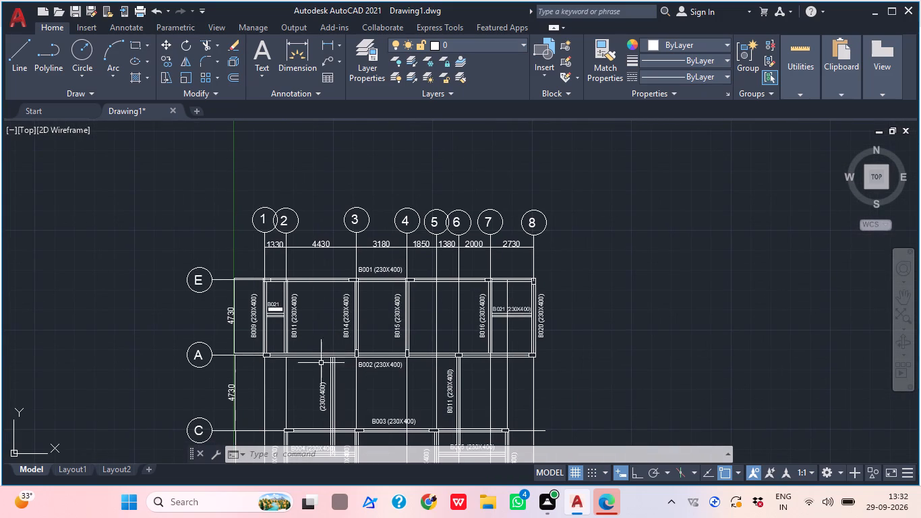
pyautogui.moveTo(299, 389); pyautogui.dragTo(227, 338, button='middle')
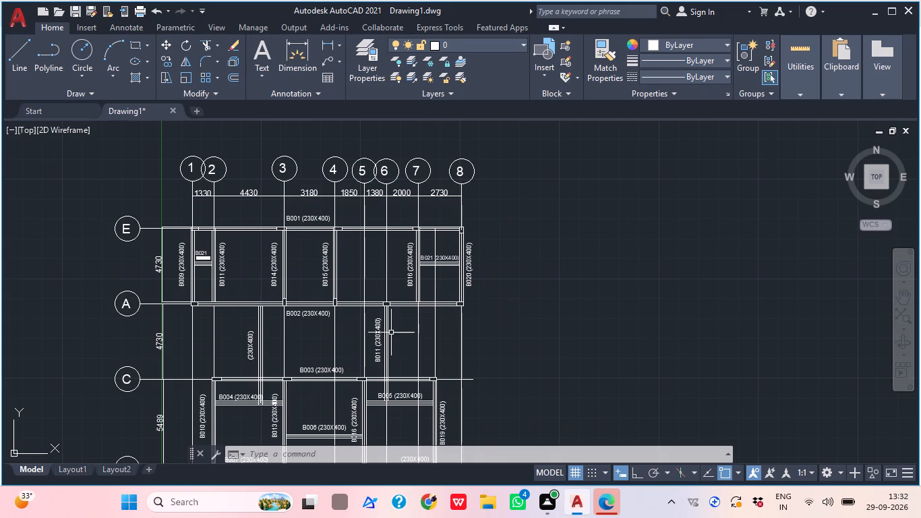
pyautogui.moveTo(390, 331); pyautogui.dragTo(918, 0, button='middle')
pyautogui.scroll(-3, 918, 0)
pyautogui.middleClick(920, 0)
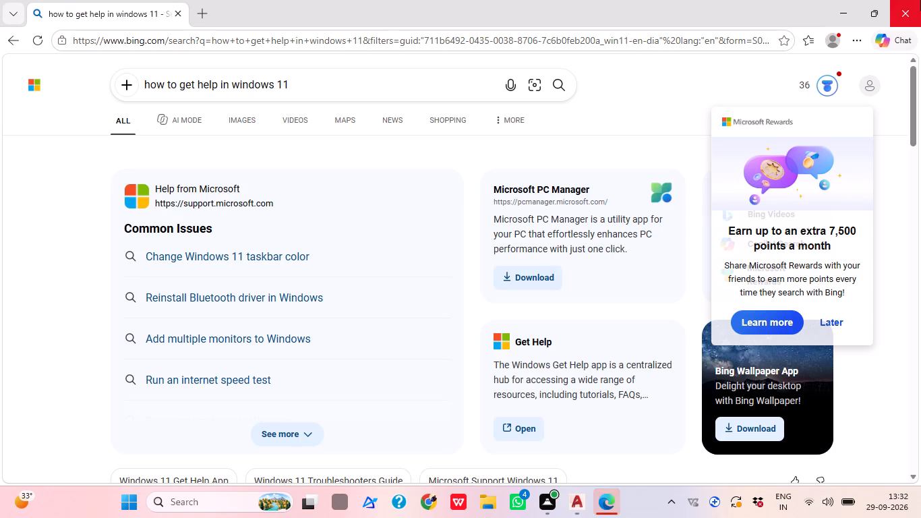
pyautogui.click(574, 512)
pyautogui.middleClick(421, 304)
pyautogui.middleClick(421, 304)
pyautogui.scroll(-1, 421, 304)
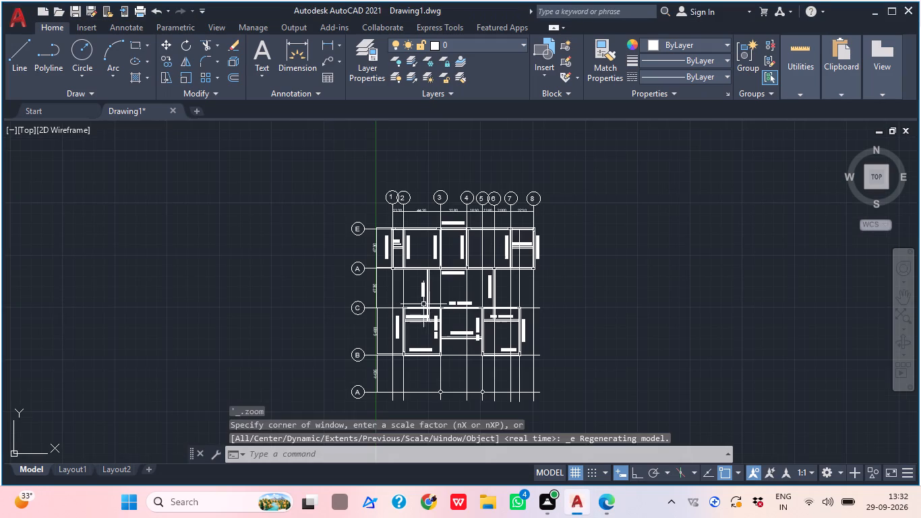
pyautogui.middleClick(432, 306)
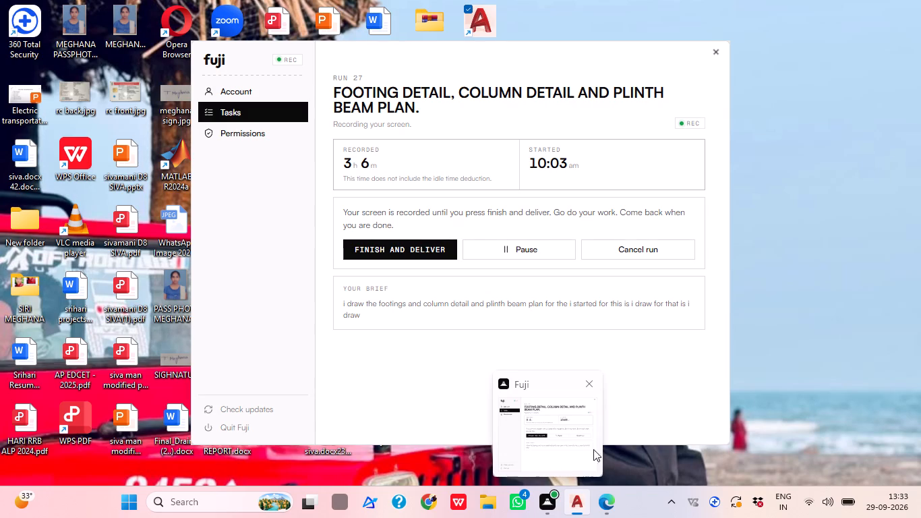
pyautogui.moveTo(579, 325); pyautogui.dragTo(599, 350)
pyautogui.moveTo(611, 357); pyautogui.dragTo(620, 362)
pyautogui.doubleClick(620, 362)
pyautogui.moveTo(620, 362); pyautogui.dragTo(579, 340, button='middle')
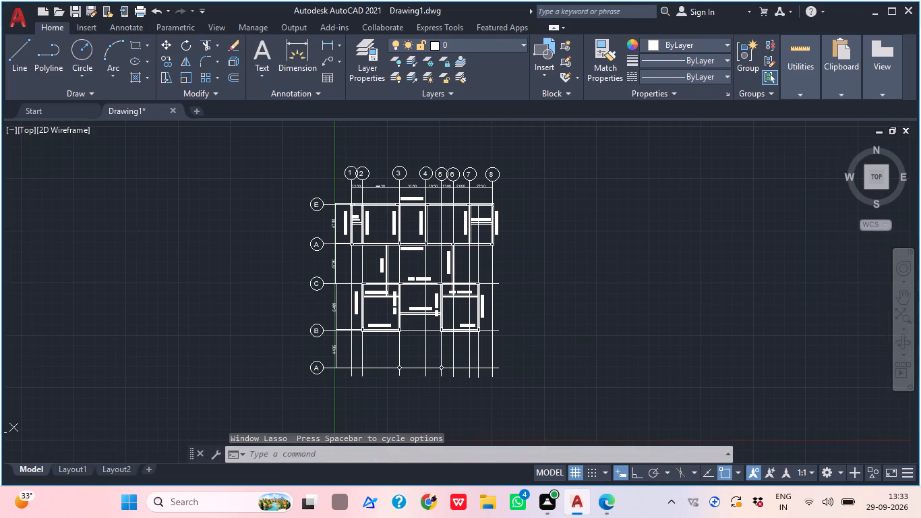
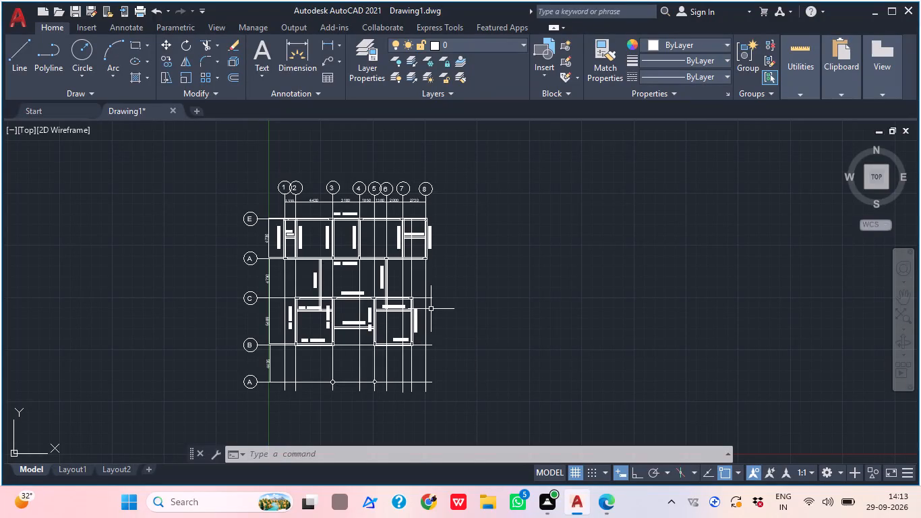
# Review the beam numbers and 230X400 size labels across the plan, from grid E down to grid B.
pyautogui.scroll(2, 442, 306)
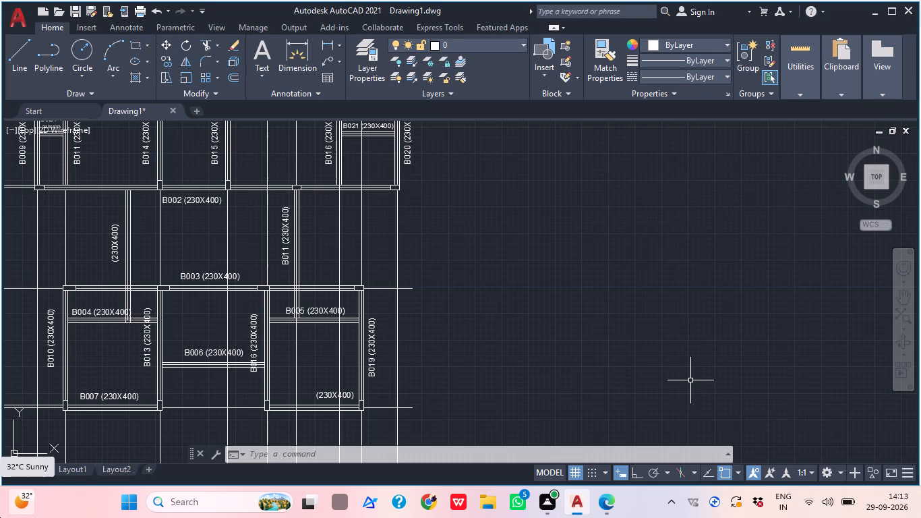
pyautogui.moveTo(201, 289); pyautogui.dragTo(326, 289, button='middle')
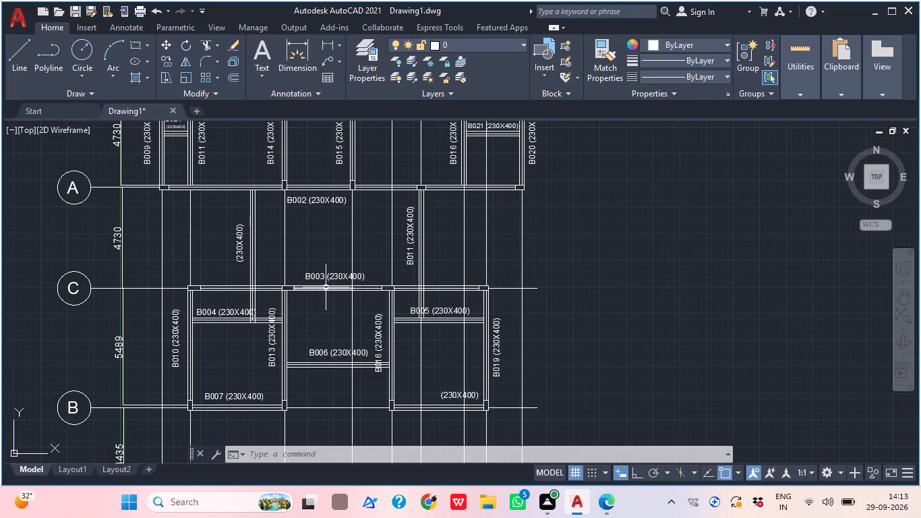
pyautogui.middleClick(335, 282)
pyautogui.moveTo(598, 287); pyautogui.dragTo(645, 287, button='middle')
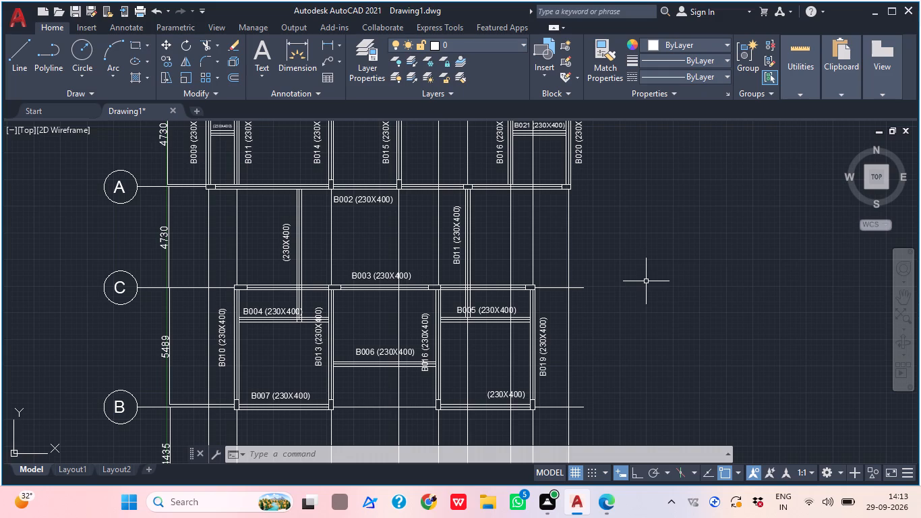
pyautogui.moveTo(439, 283); pyautogui.dragTo(456, 256, button='middle')
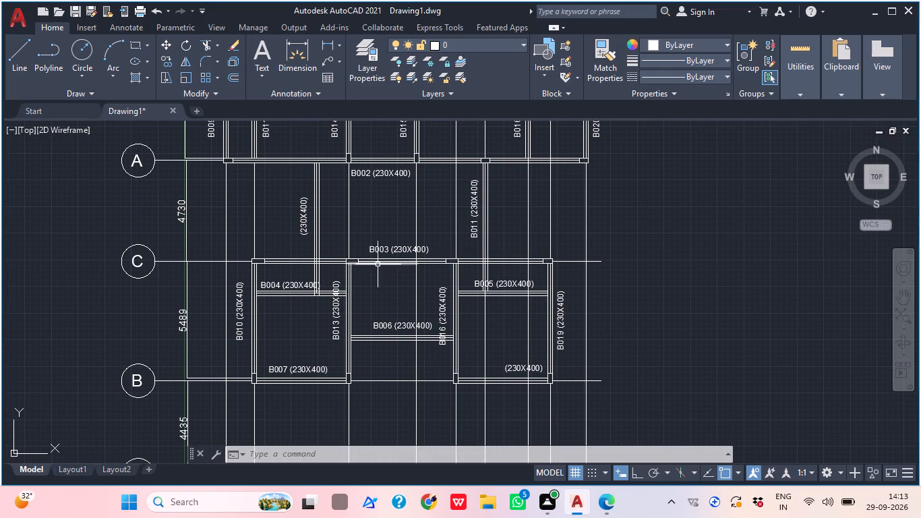
pyautogui.moveTo(374, 266); pyautogui.dragTo(389, 177, button='middle')
pyautogui.moveTo(387, 314); pyautogui.dragTo(306, 393, button='middle')
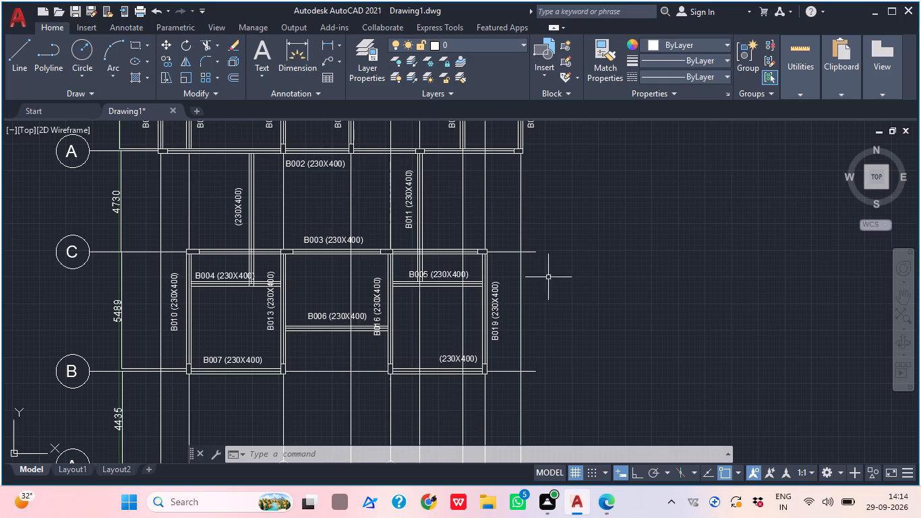
pyautogui.moveTo(548, 277); pyautogui.dragTo(539, 289, button='middle')
pyautogui.scroll(-1, 520, 275)
pyautogui.moveTo(508, 286); pyautogui.dragTo(473, 321, button='middle')
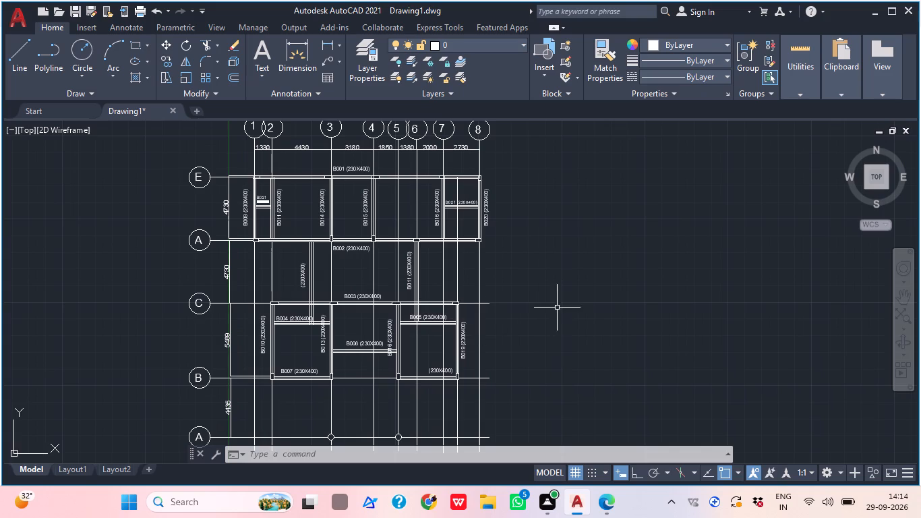
pyautogui.middleClick(550, 324)
pyautogui.scroll(2, 527, 255)
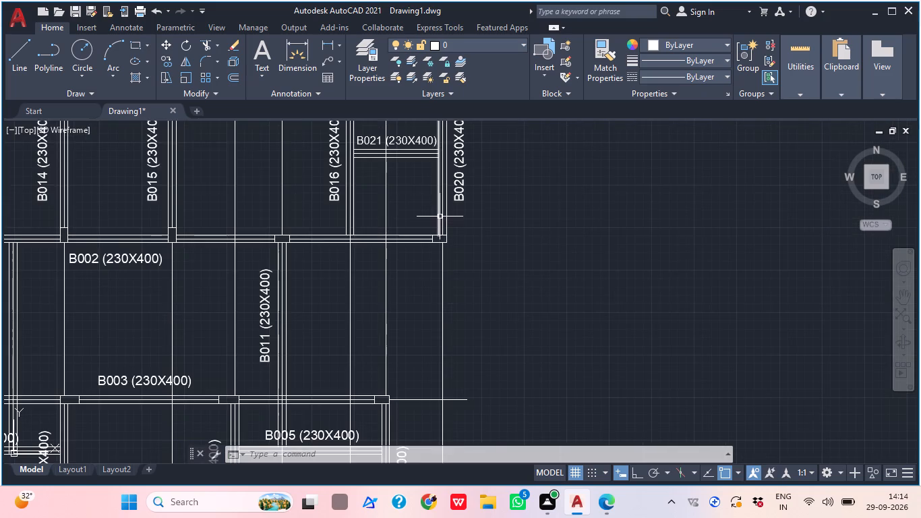
pyautogui.moveTo(440, 217); pyautogui.dragTo(522, 278, button='middle')
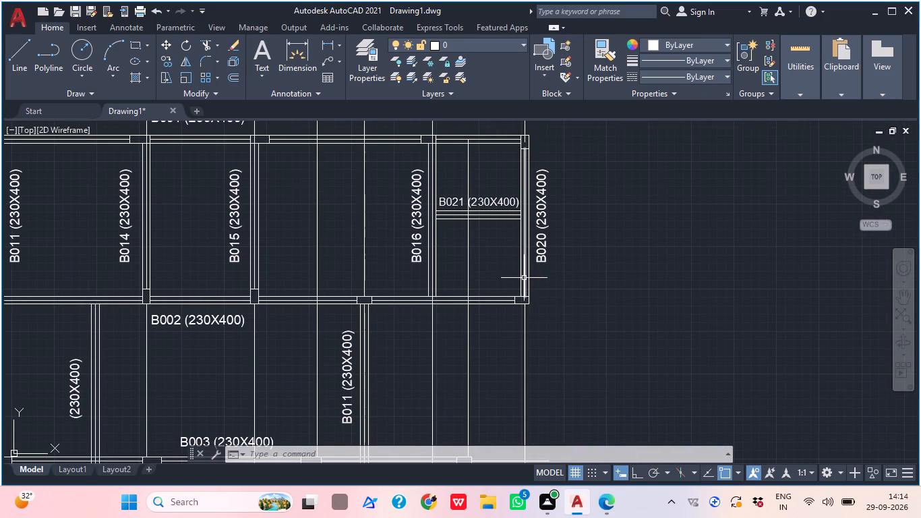
pyautogui.moveTo(473, 355); pyautogui.dragTo(589, 235, button='middle')
# Move the entire plinth beam plan, with its grids, dimensions and labels, up and to the right of the origin.
pyautogui.scroll(-4, 589, 235)
pyautogui.moveTo(581, 307); pyautogui.dragTo(498, 365, button='middle')
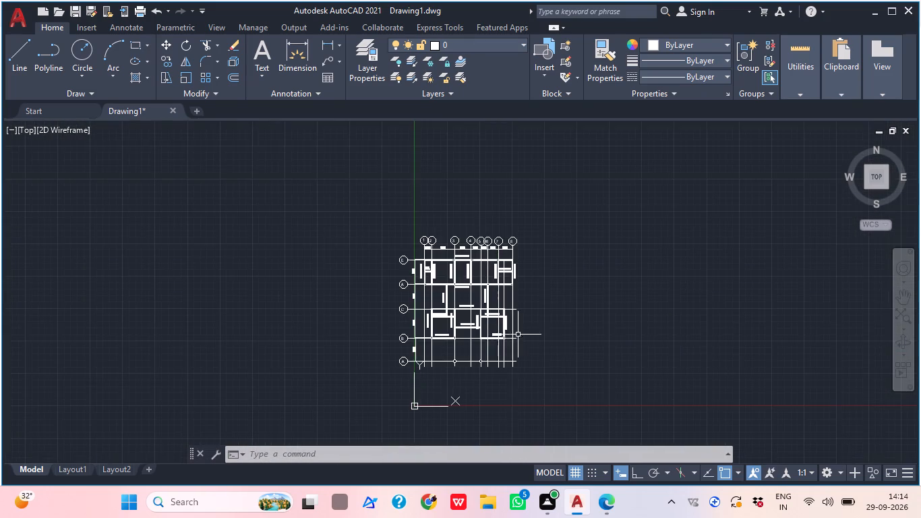
pyautogui.moveTo(563, 333); pyautogui.dragTo(515, 264, button='middle')
pyautogui.moveTo(562, 306); pyautogui.dragTo(556, 310, button='middle')
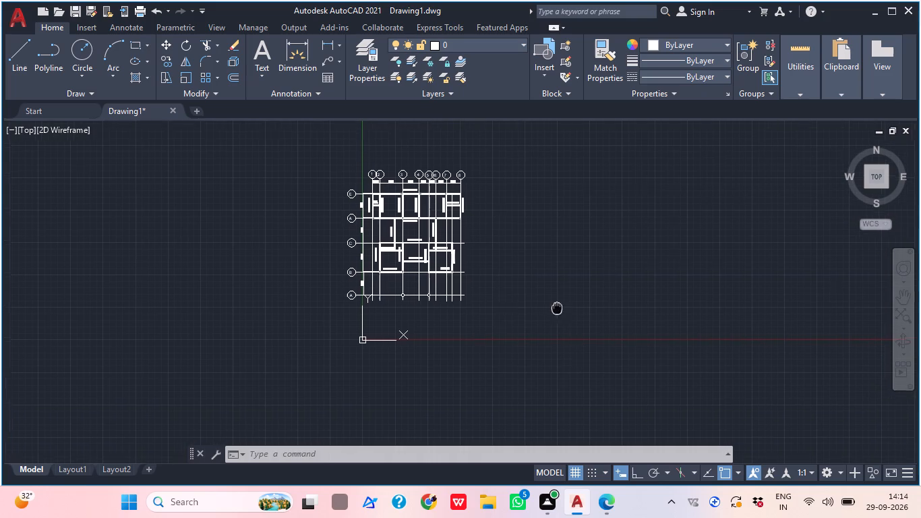
pyautogui.click(564, 347)
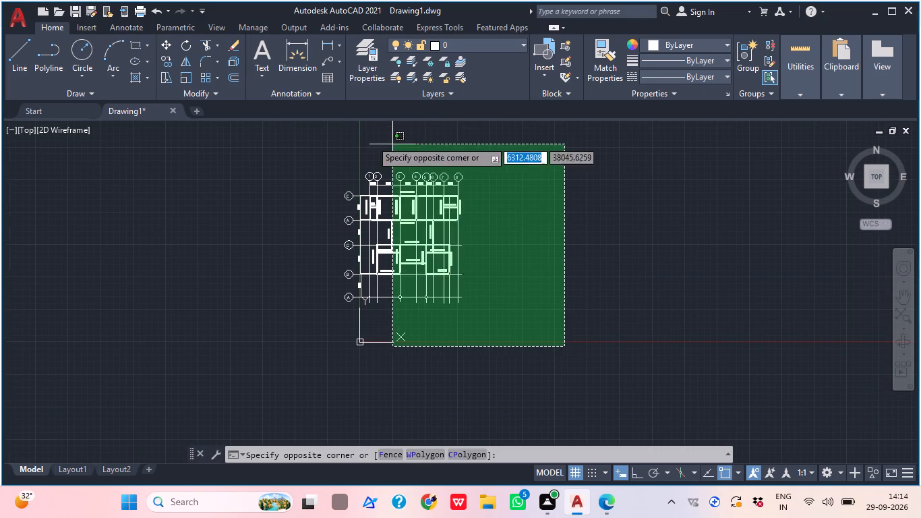
pyautogui.click(282, 133)
pyautogui.moveTo(474, 314); pyautogui.dragTo(477, 337, button='middle')
pyautogui.write('M')
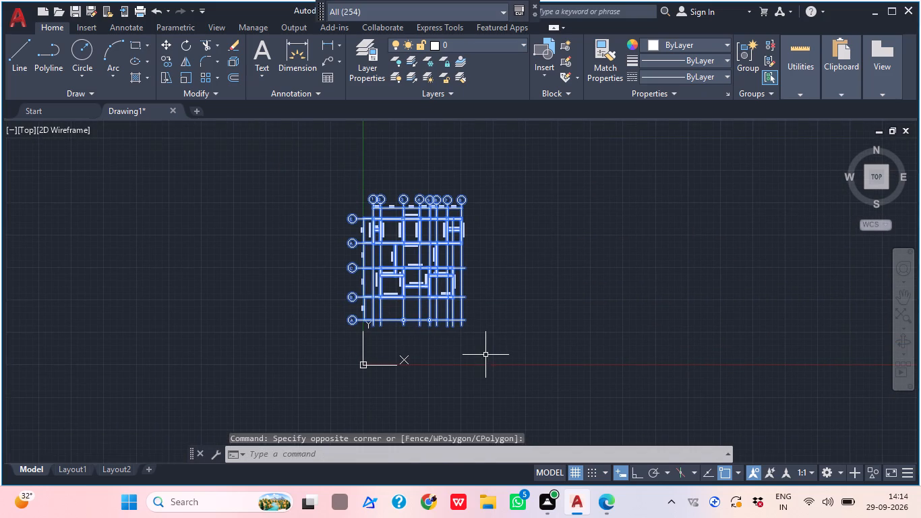
pyautogui.press('space')
pyautogui.click(458, 333)
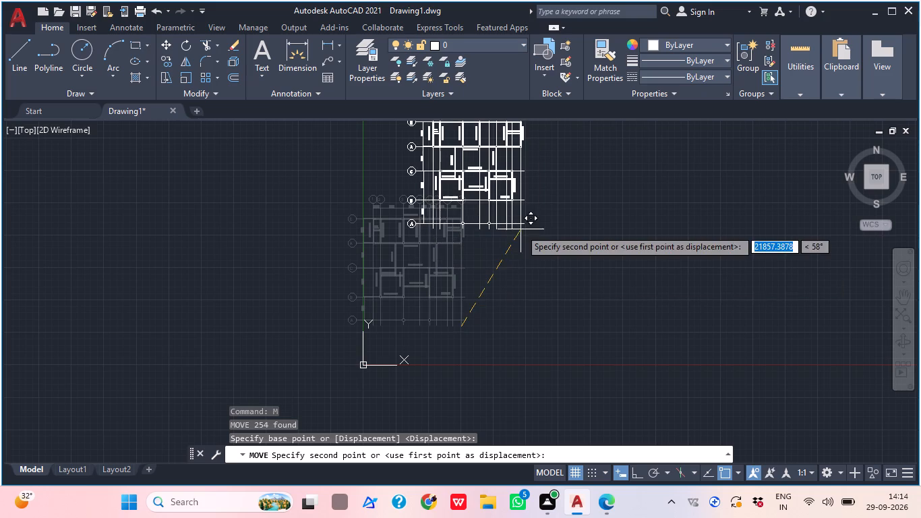
pyautogui.click(498, 251)
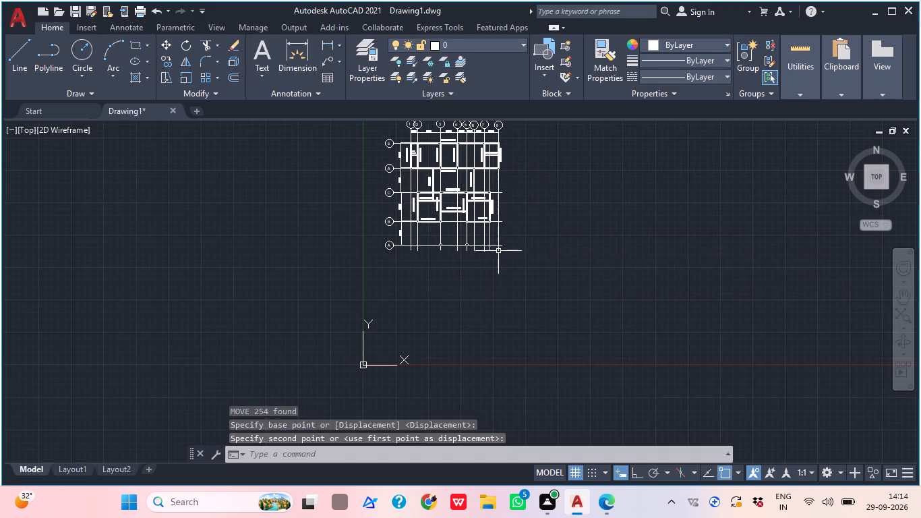
# Draw a rectangle about 26000 by 13500 mm in the empty space below the plan.
pyautogui.moveTo(497, 314); pyautogui.dragTo(497, 357, button='middle')
pyautogui.scroll(1, 464, 370)
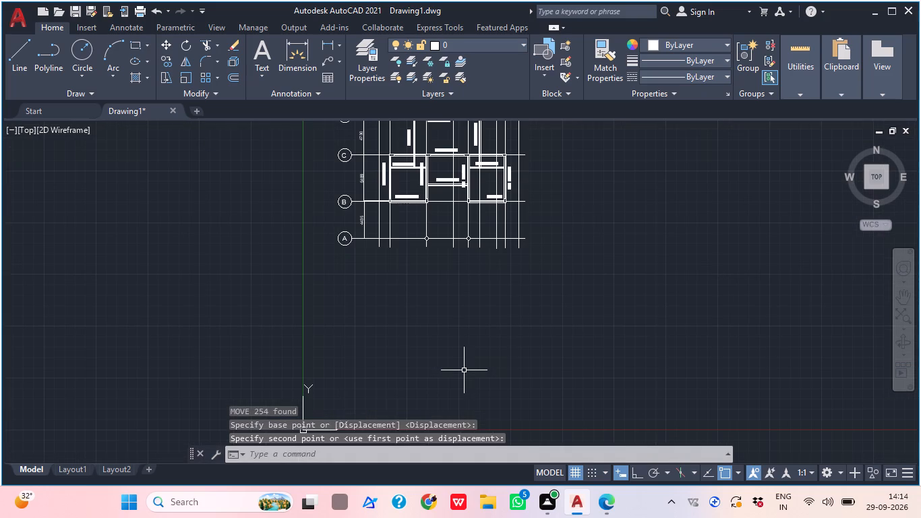
pyautogui.write('REC')
pyautogui.press('space')
pyautogui.click(334, 310)
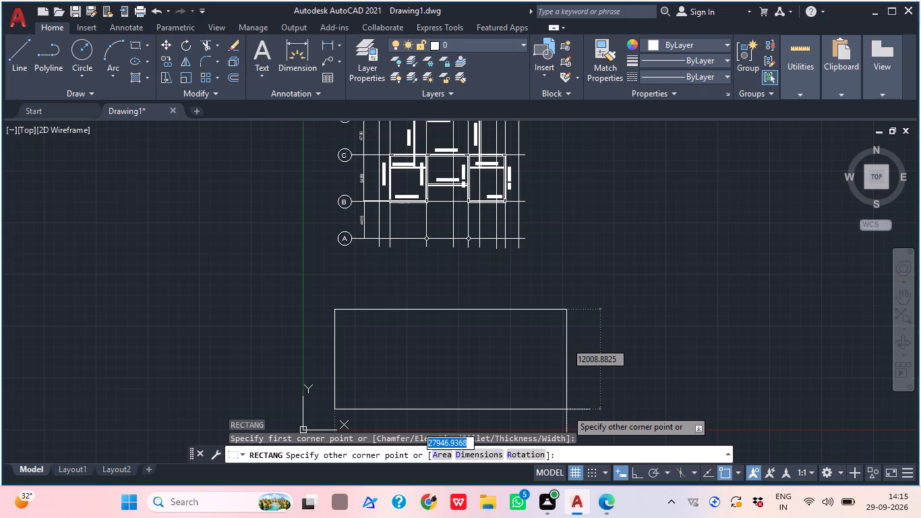
pyautogui.moveTo(520, 366); pyautogui.dragTo(518, 366, button='middle')
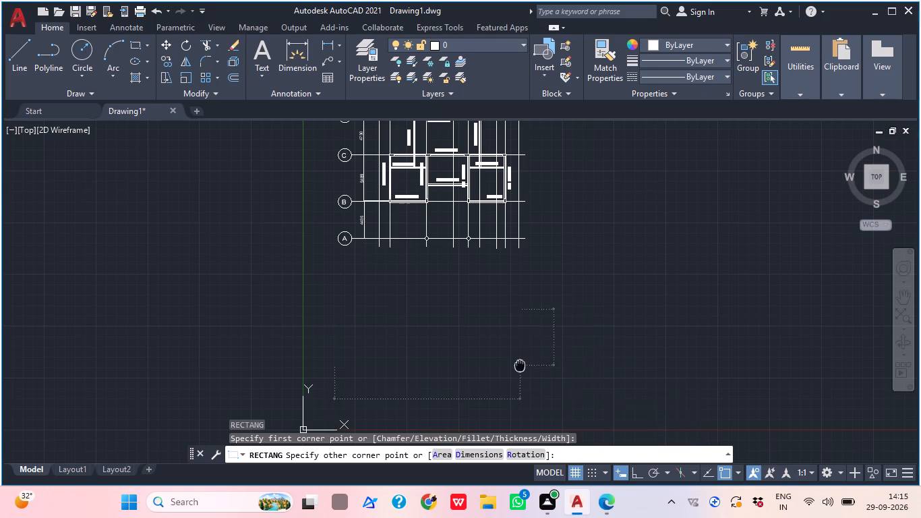
pyautogui.moveTo(518, 366); pyautogui.dragTo(384, 327, button='middle')
pyautogui.middleClick(389, 373)
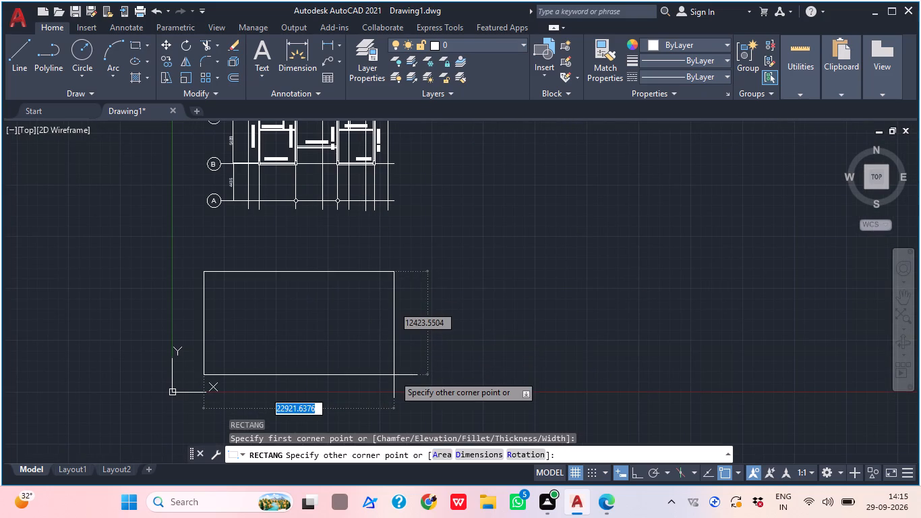
pyautogui.moveTo(338, 371); pyautogui.dragTo(400, 371, button='middle')
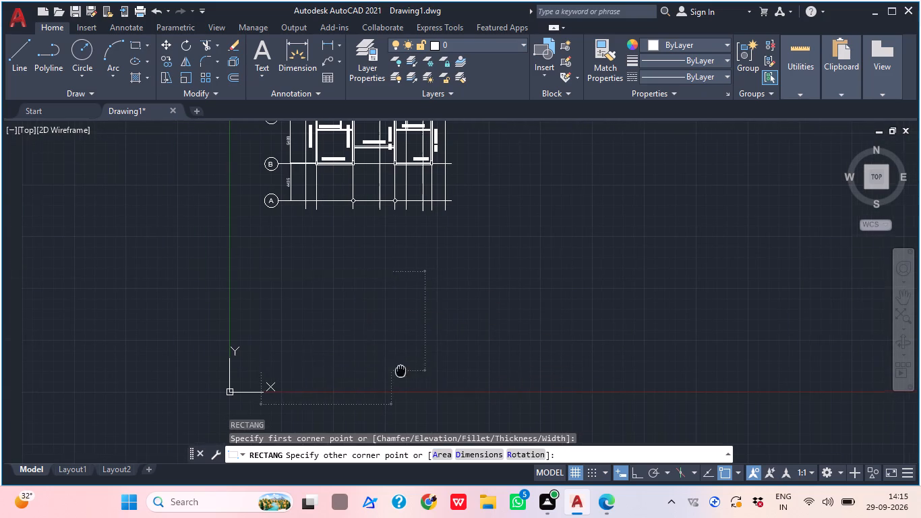
pyautogui.moveTo(400, 371); pyautogui.dragTo(400, 370, button='middle')
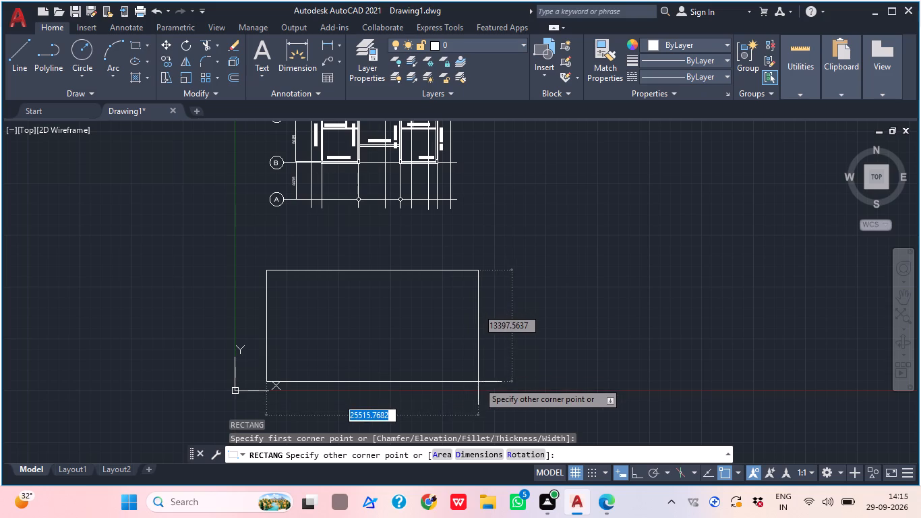
pyautogui.click(485, 382)
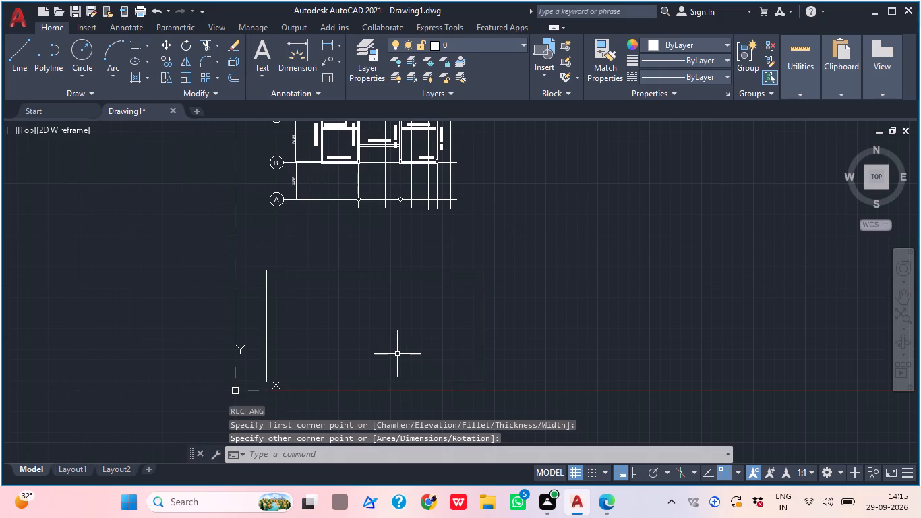
# With Ortho on, draw a full-height vertical line inside the rectangle, about one-fifth of its width from the left edge.
pyautogui.press('l')
pyautogui.press('Return')
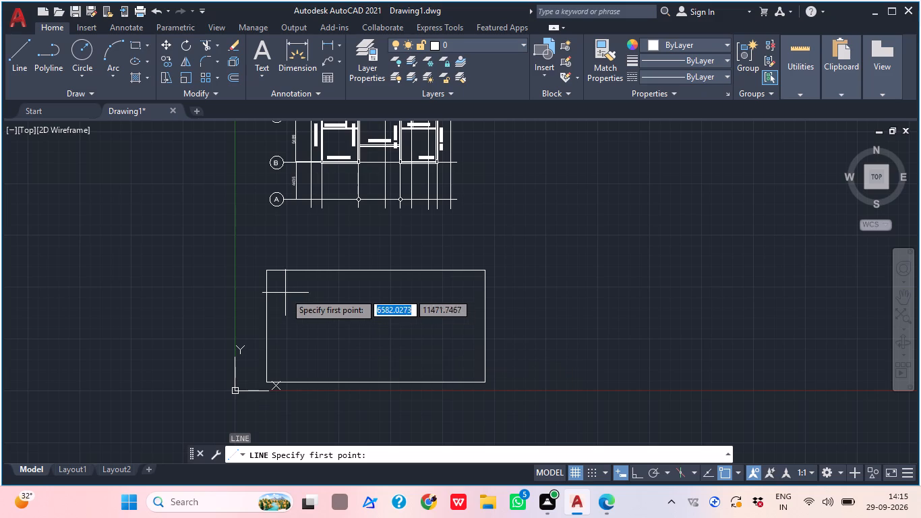
pyautogui.scroll(1, 227, 298)
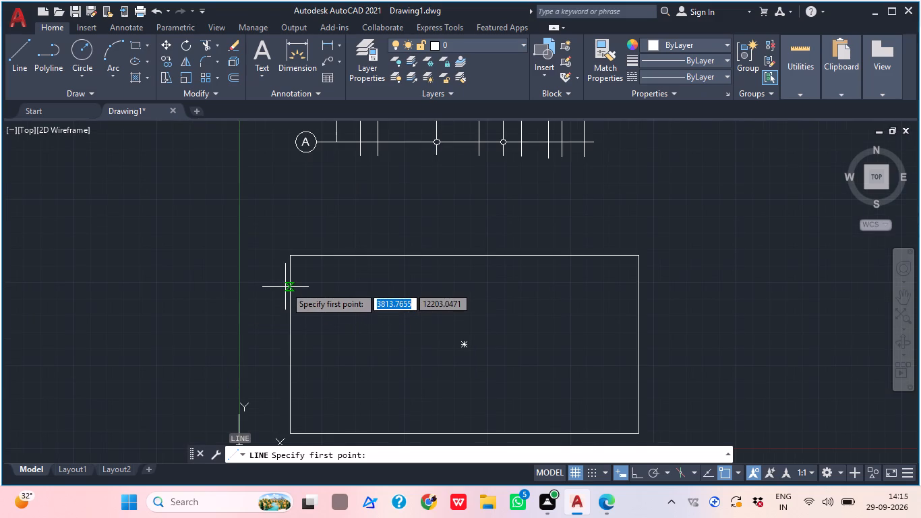
pyautogui.click(354, 257)
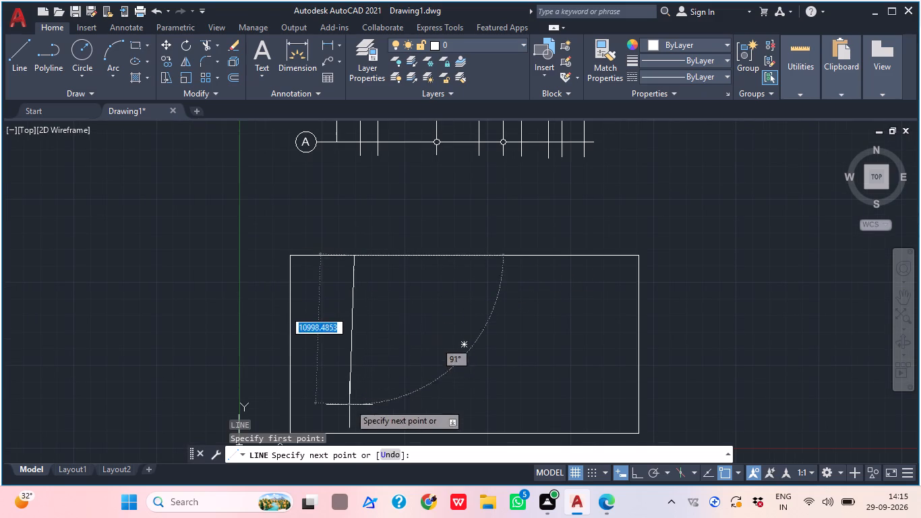
pyautogui.click(635, 473)
pyautogui.moveTo(440, 380); pyautogui.dragTo(446, 326, button='middle')
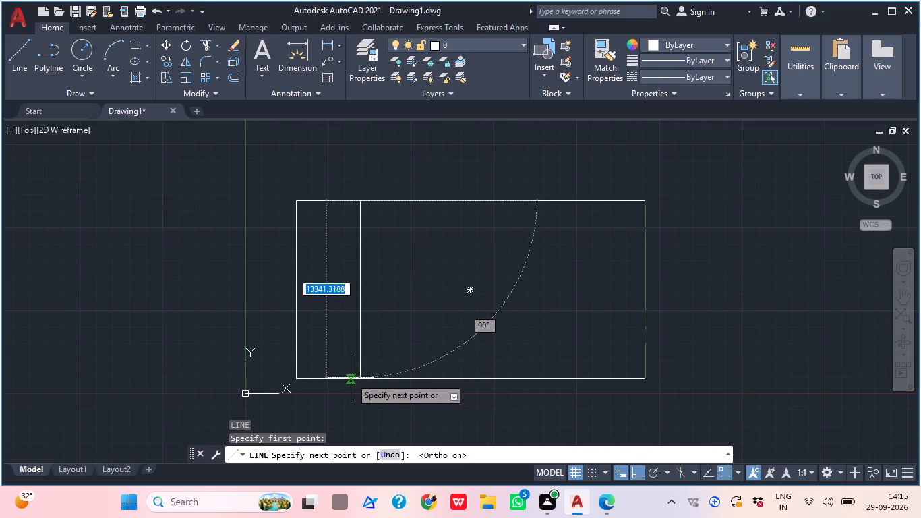
pyautogui.moveTo(361, 378); pyautogui.dragTo(369, 373)
pyautogui.press('Escape')
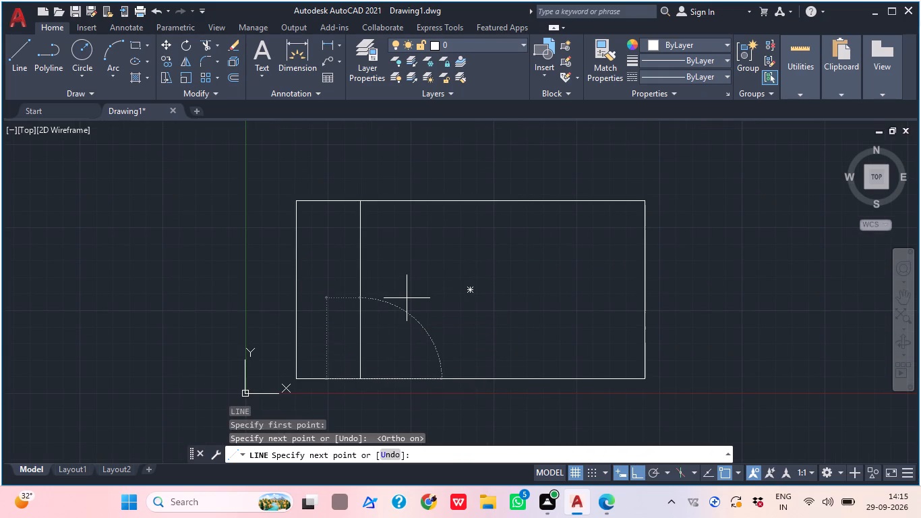
# Draw a second full-height vertical line inside the rectangle, about two-fifths of its width from the left edge.
pyautogui.write('L')
pyautogui.press('space')
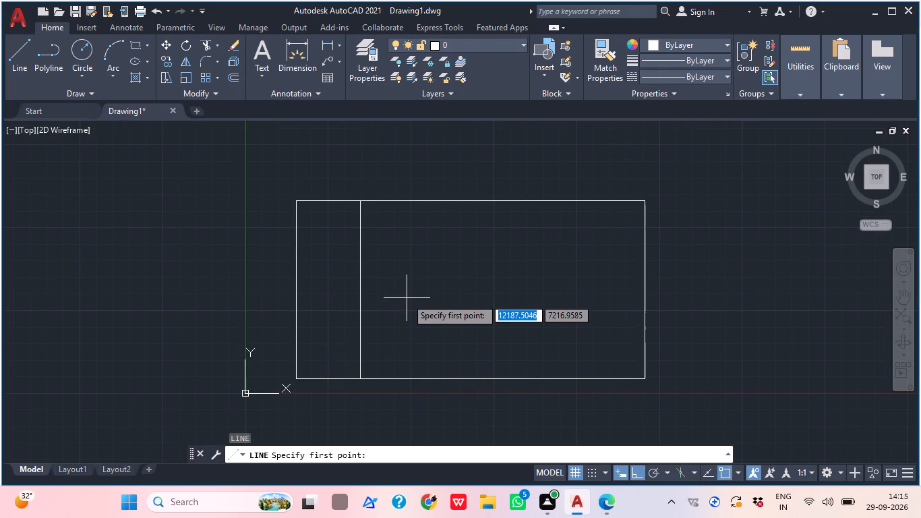
pyautogui.click(434, 200)
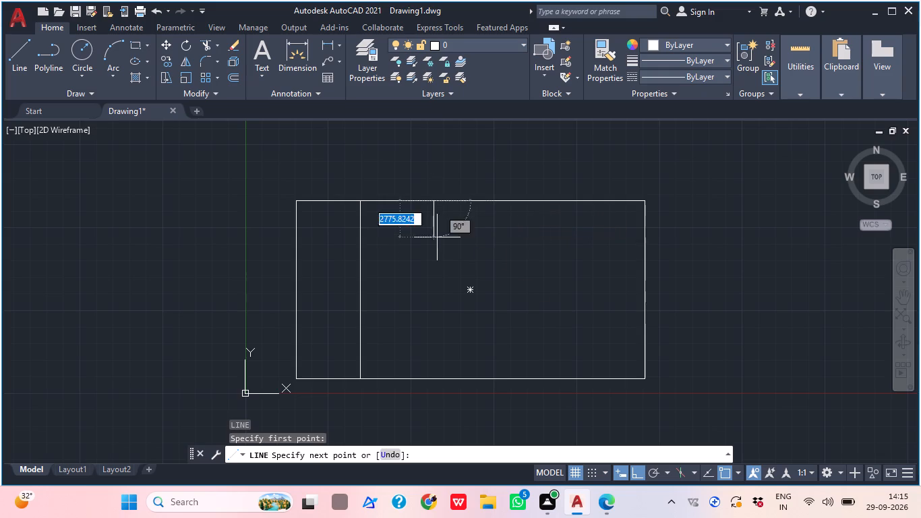
pyautogui.moveTo(429, 379); pyautogui.dragTo(431, 368)
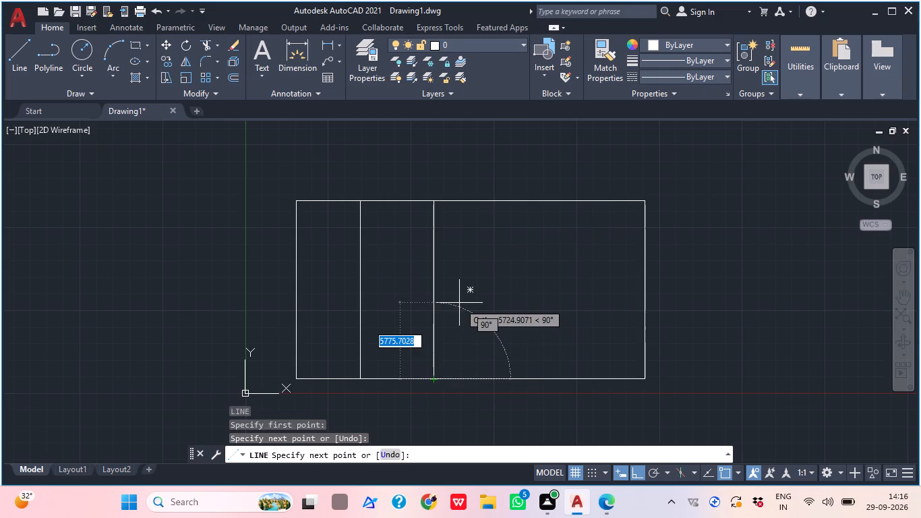
pyautogui.press('Escape')
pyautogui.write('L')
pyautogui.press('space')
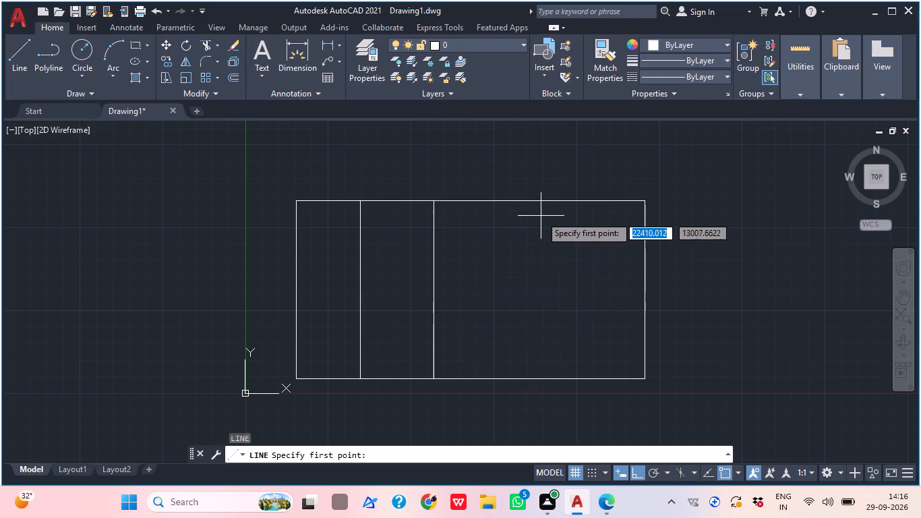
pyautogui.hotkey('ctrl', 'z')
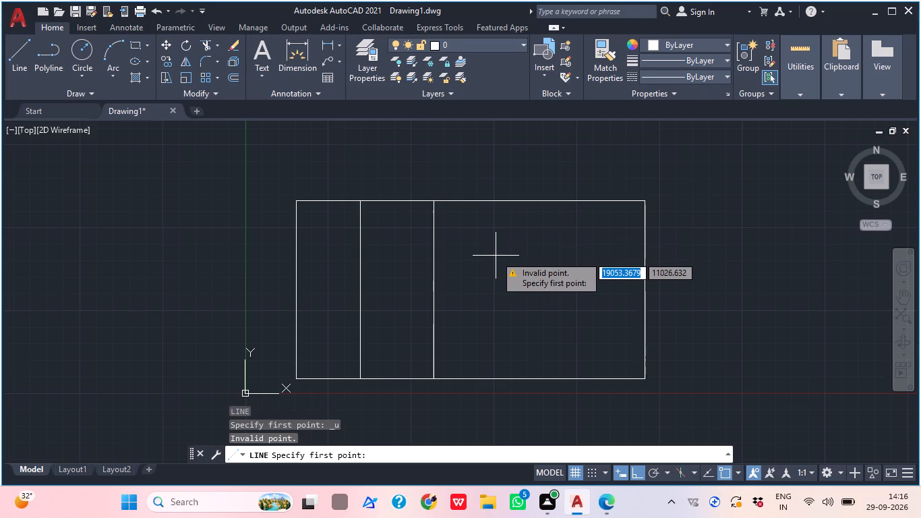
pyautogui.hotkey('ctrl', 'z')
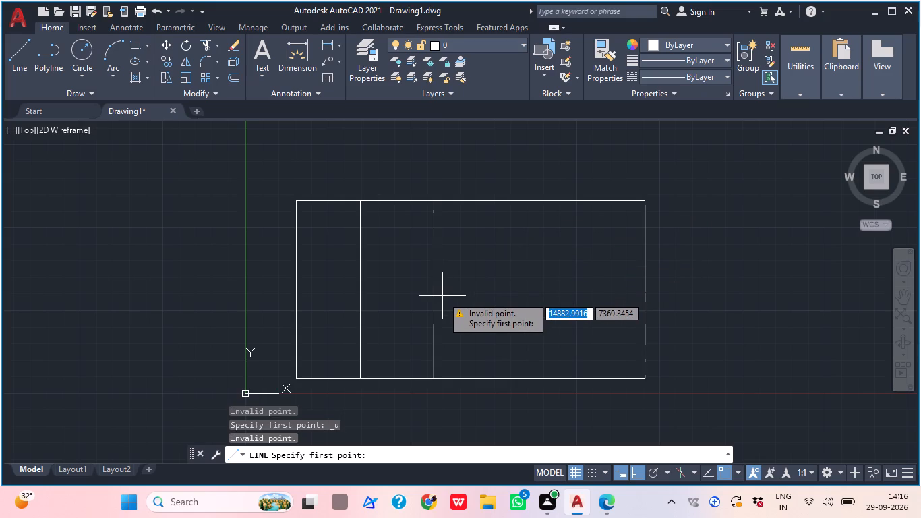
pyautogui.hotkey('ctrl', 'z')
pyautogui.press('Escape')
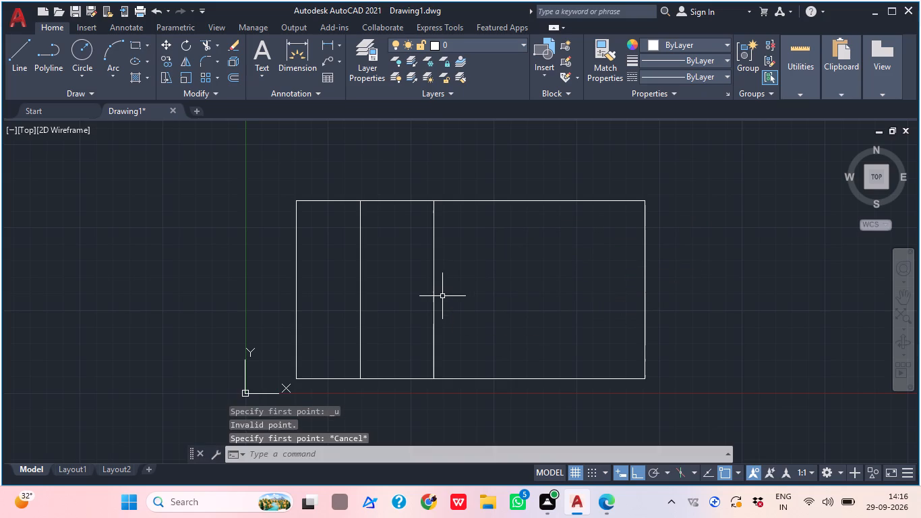
# Undo the second vertical line and redraw it full height at a little under half the rectangle's width from its left edge.
pyautogui.hotkey('ctrl', 'z')
pyautogui.hotkey('ctrl', 'z')
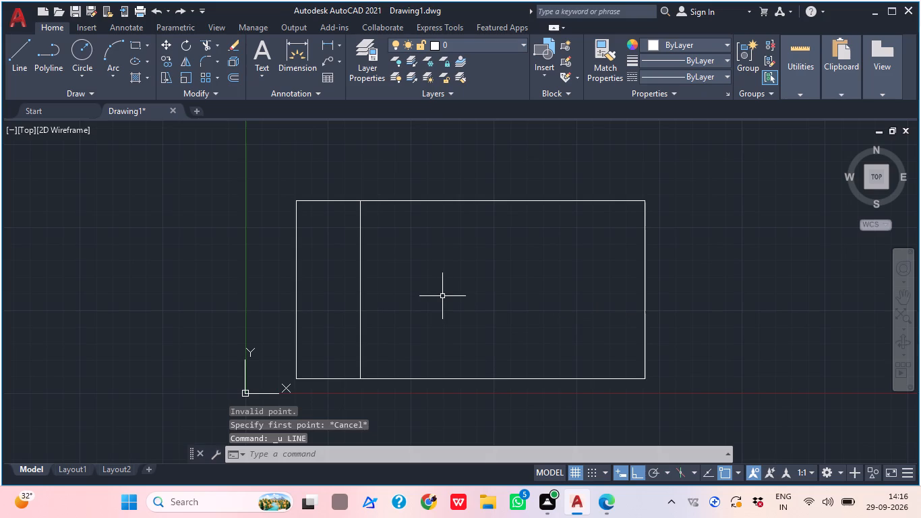
pyautogui.write('L')
pyautogui.press('space')
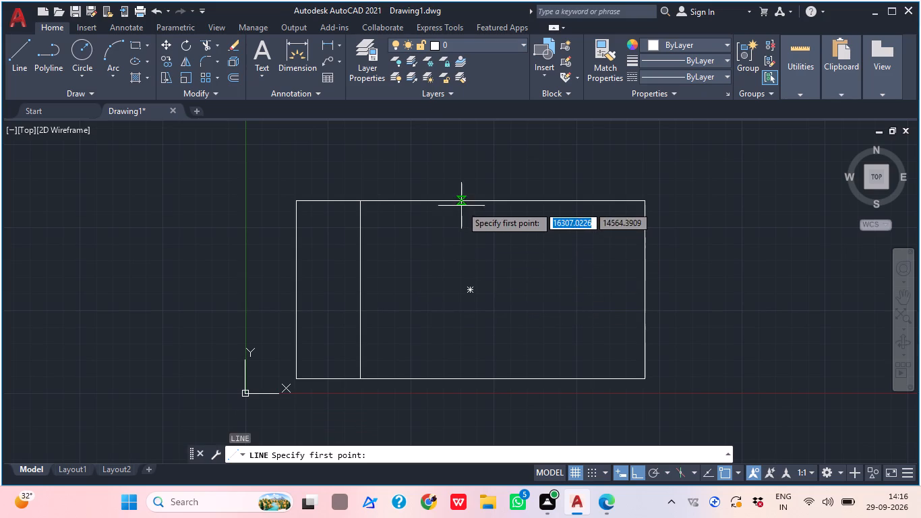
pyautogui.click(452, 201)
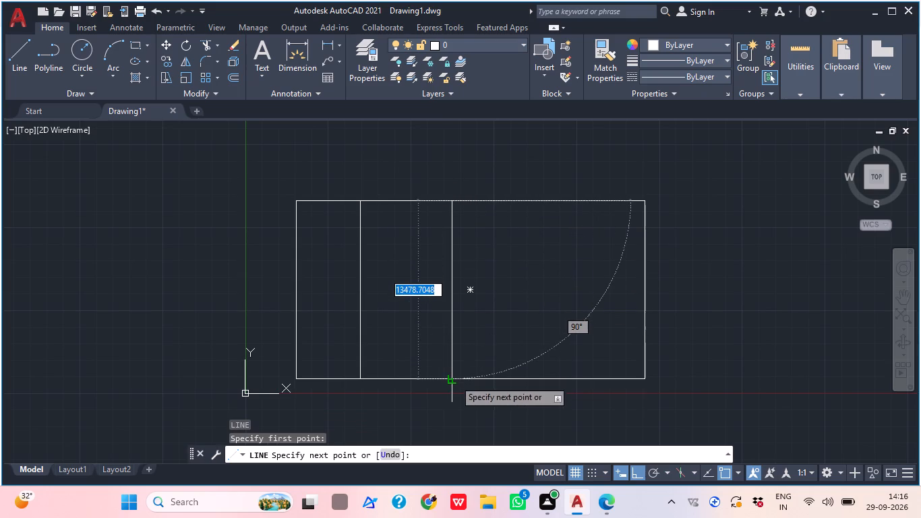
pyautogui.moveTo(454, 378); pyautogui.dragTo(458, 369)
pyautogui.press('Escape')
# Draw a third full-height vertical line inside the rectangle, about three-quarters of its width from the left edge.
pyautogui.press('l')
pyautogui.press('space')
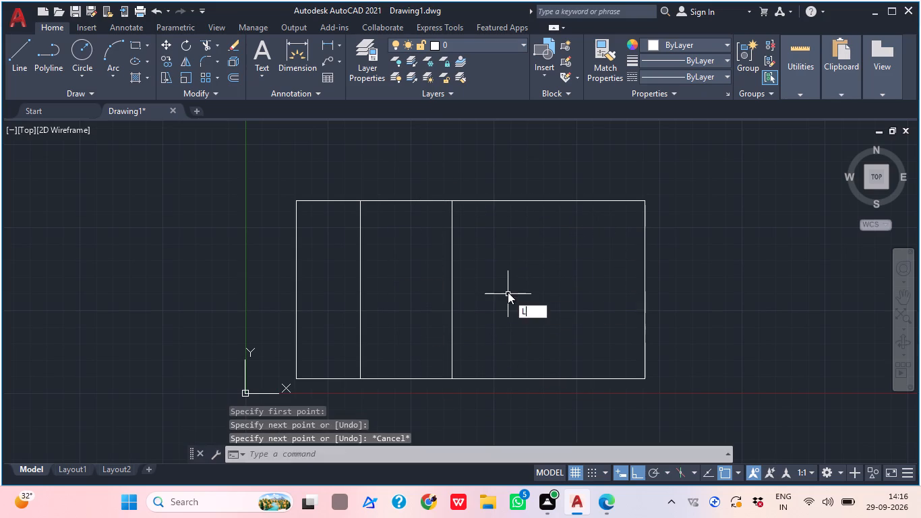
pyautogui.click(550, 200)
pyautogui.click(549, 378)
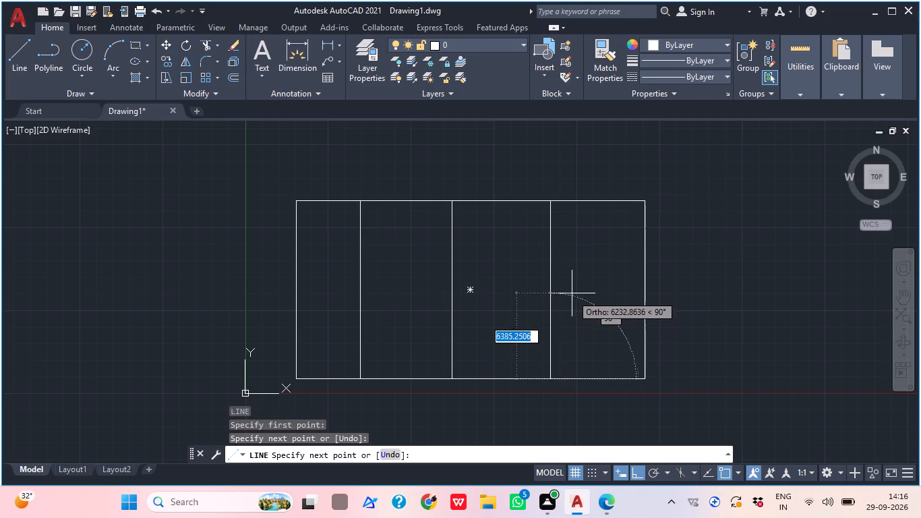
pyautogui.press('Escape')
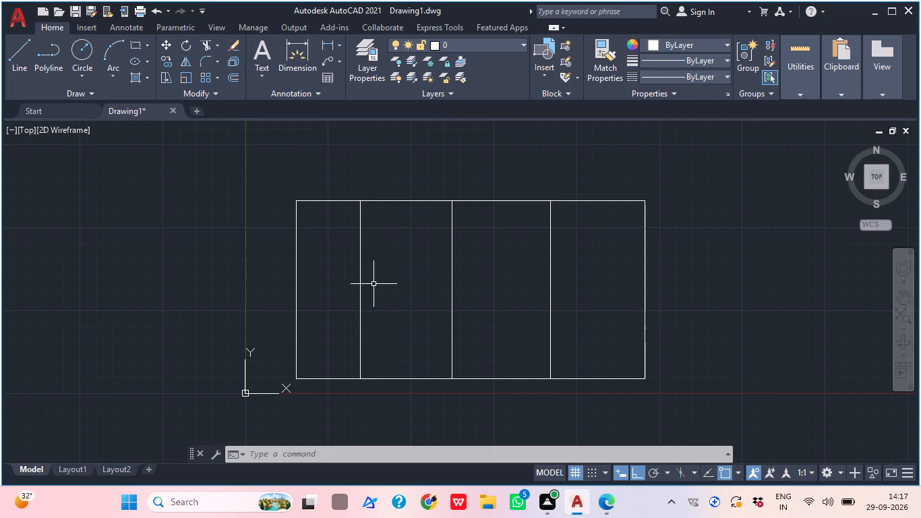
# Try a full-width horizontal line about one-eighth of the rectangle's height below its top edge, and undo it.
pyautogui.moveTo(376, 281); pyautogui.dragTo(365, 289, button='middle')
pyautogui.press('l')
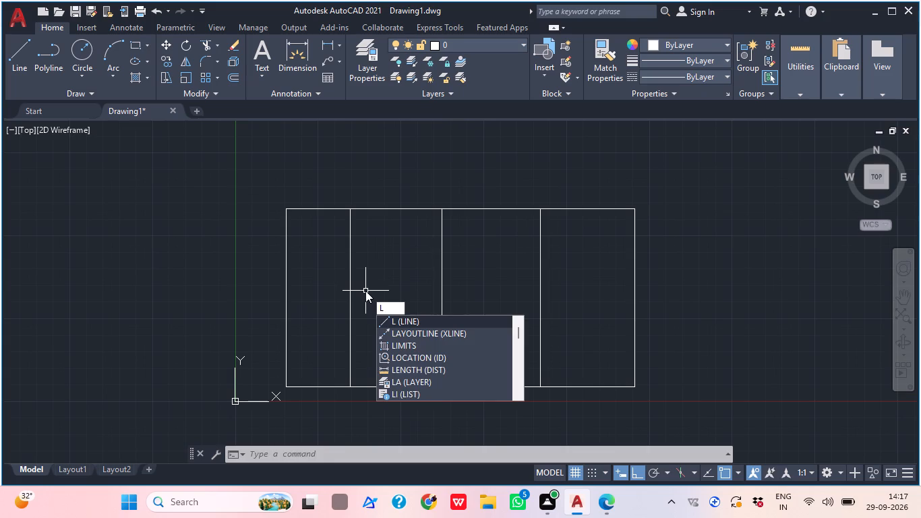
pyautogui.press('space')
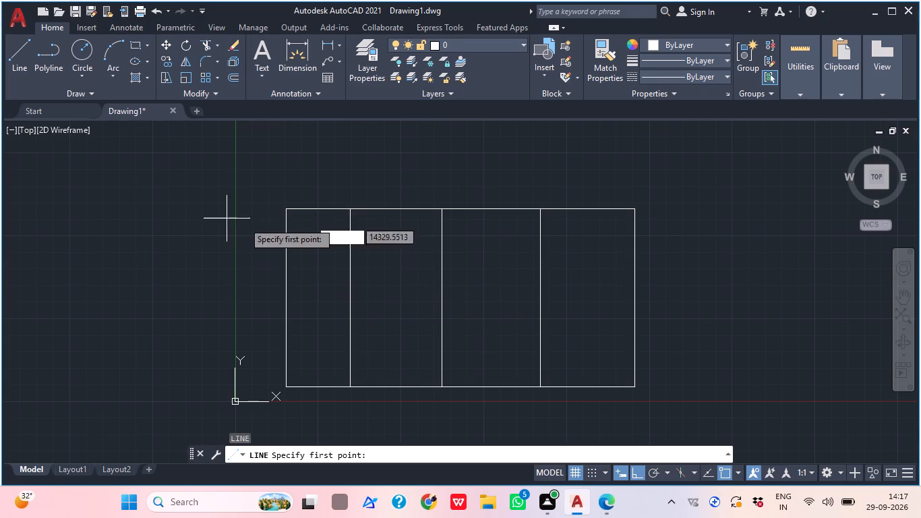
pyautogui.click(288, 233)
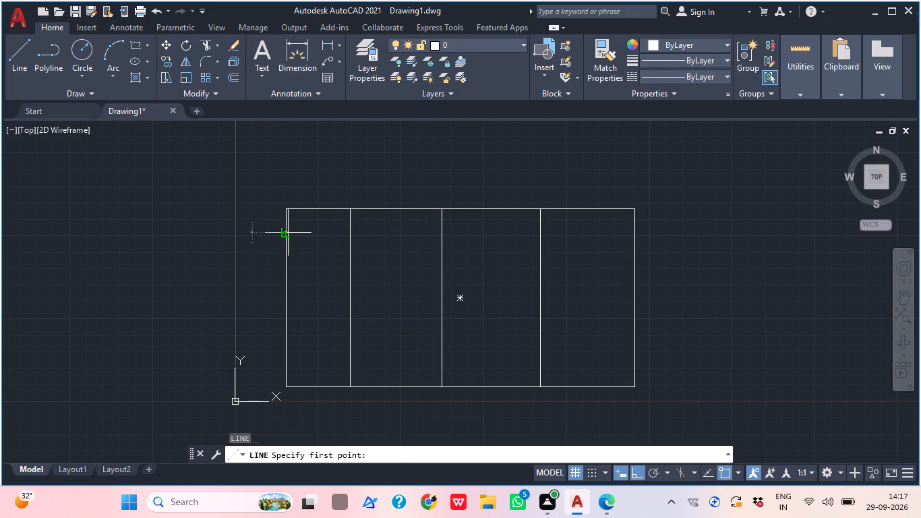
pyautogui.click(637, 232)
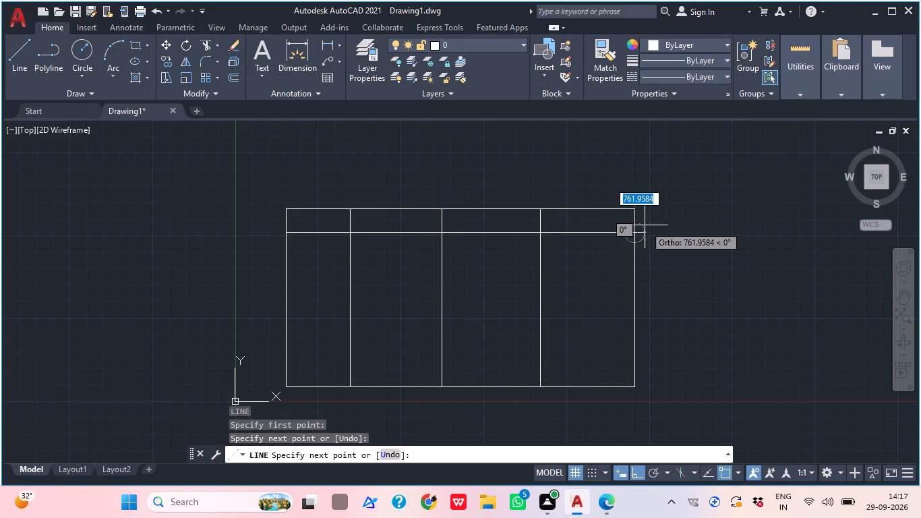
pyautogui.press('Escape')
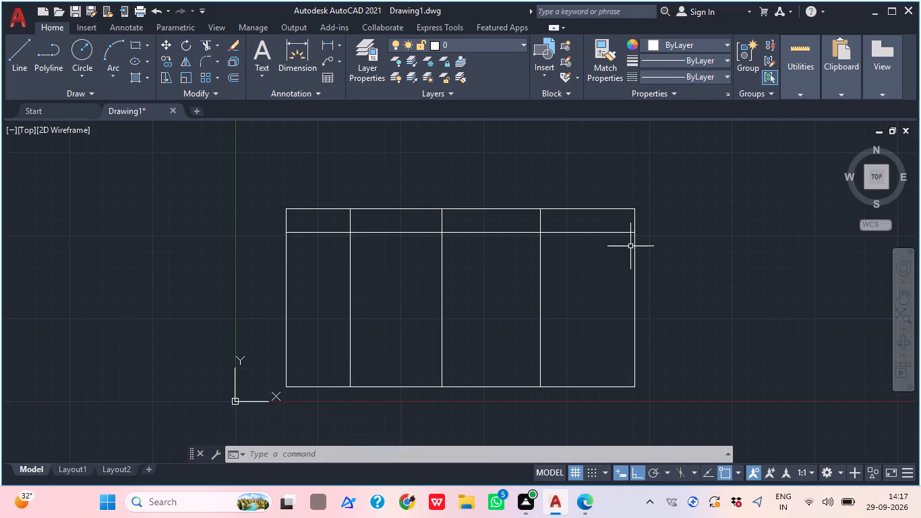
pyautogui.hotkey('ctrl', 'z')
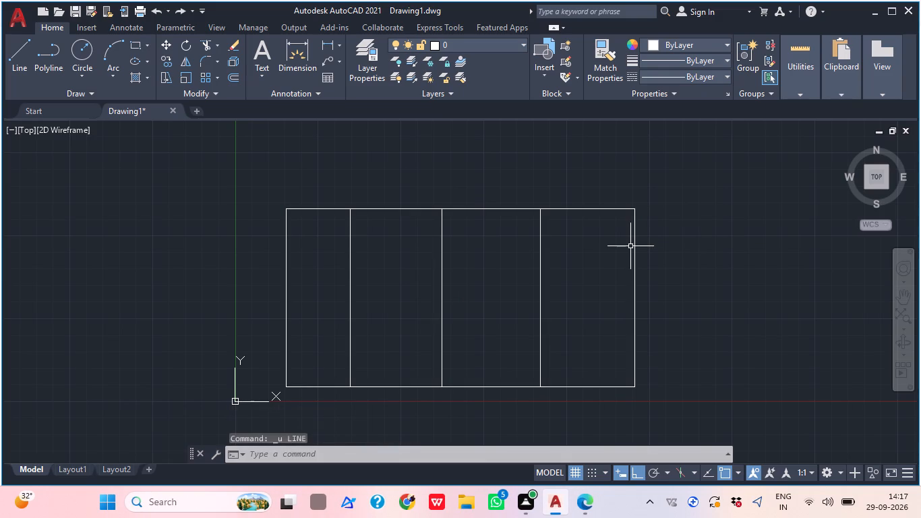
# Draw a full-width horizontal line across the rectangle, about one-fifth of its height below the top edge.
pyautogui.press('l')
pyautogui.press('space')
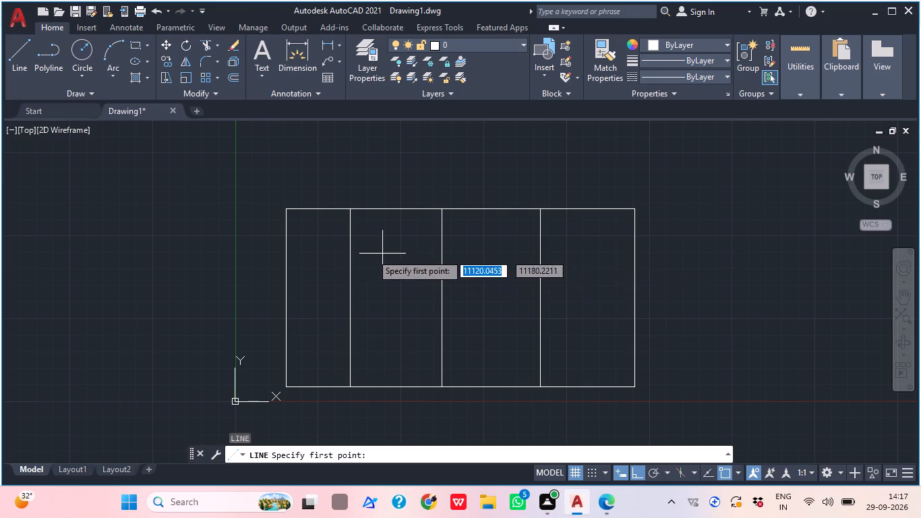
pyautogui.scroll(1, 288, 249)
pyautogui.click(283, 238)
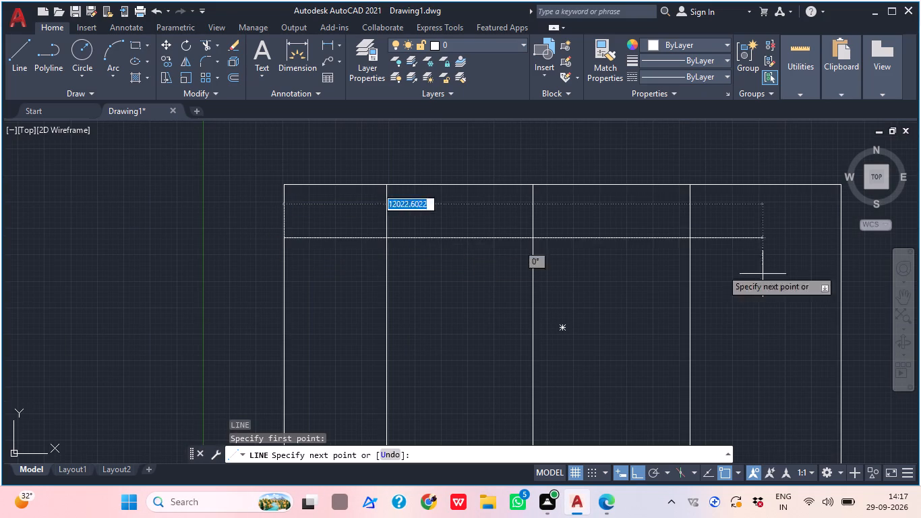
pyautogui.click(841, 238)
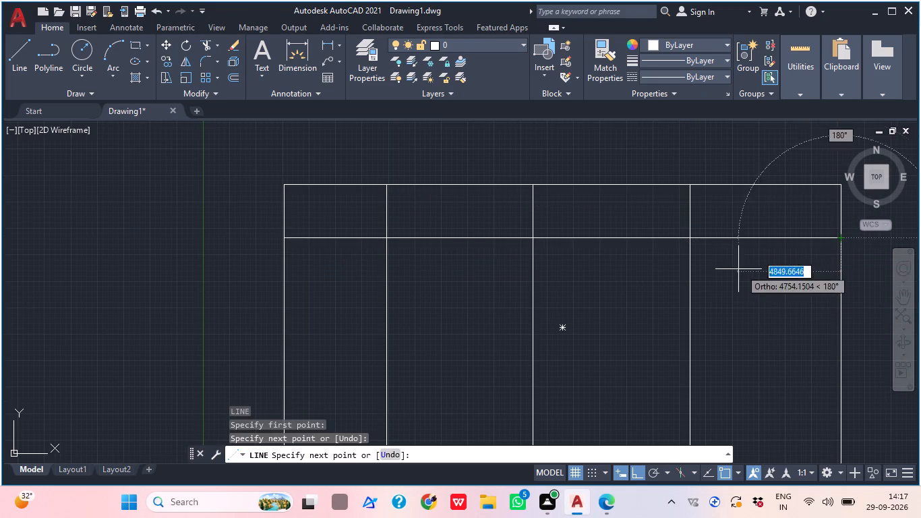
pyautogui.moveTo(717, 277); pyautogui.dragTo(613, 271, button='middle')
pyautogui.press('Escape')
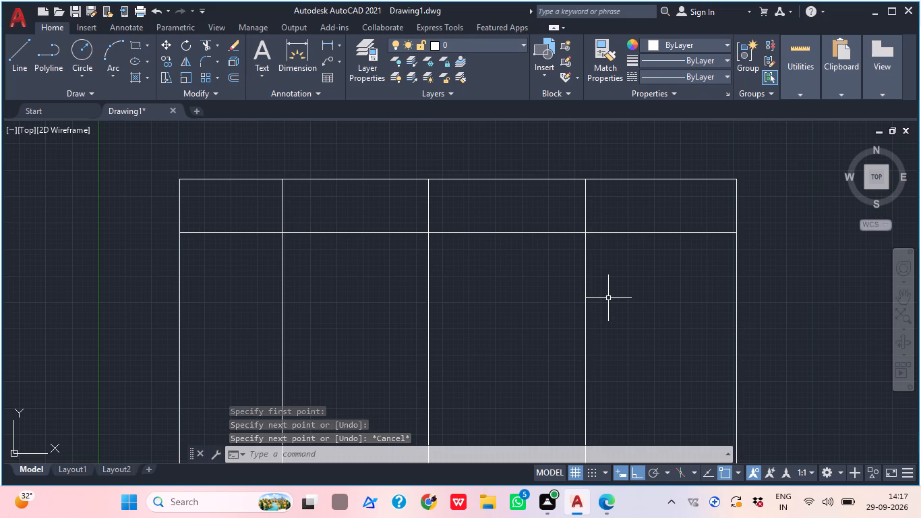
# Draw a second full-width horizontal line across the rectangle, about two-fifths of its height below the top edge.
pyautogui.scroll(-1, 587, 318)
pyautogui.moveTo(595, 328); pyautogui.dragTo(565, 310, button='middle')
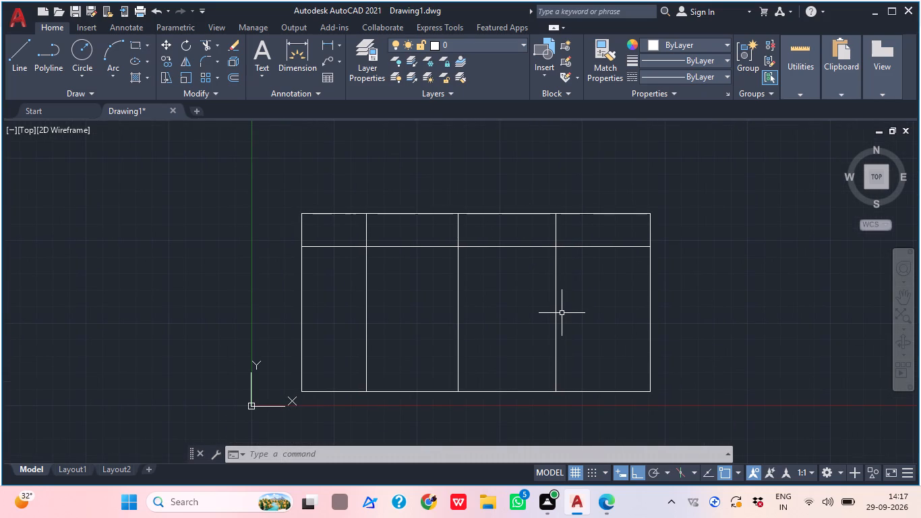
pyautogui.write('L')
pyautogui.press('space')
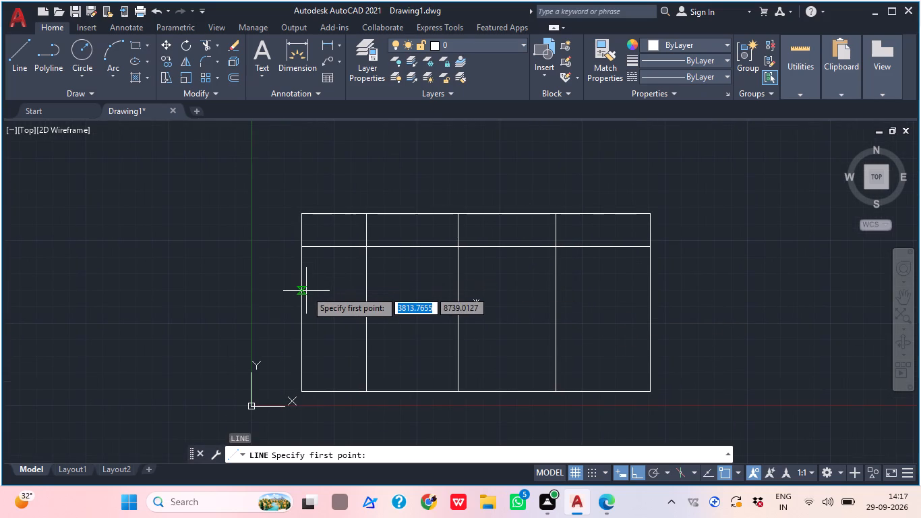
pyautogui.click(305, 284)
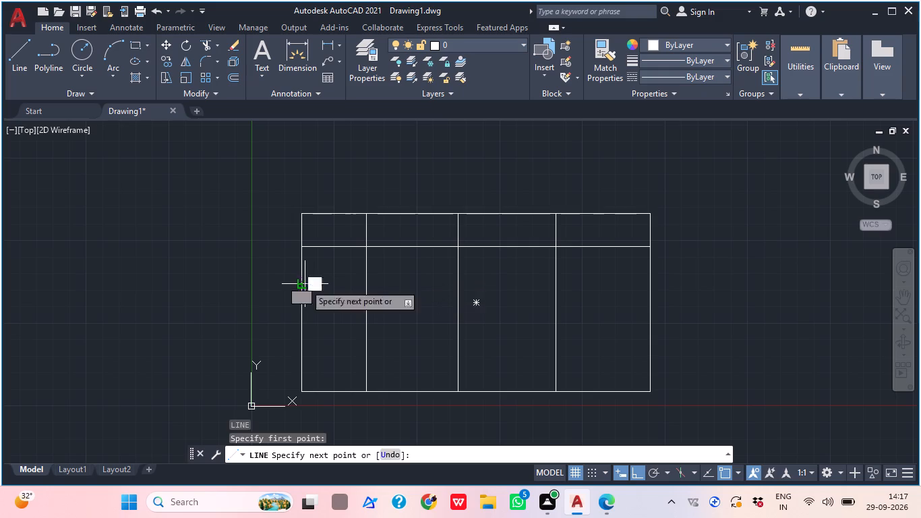
pyautogui.click(648, 290)
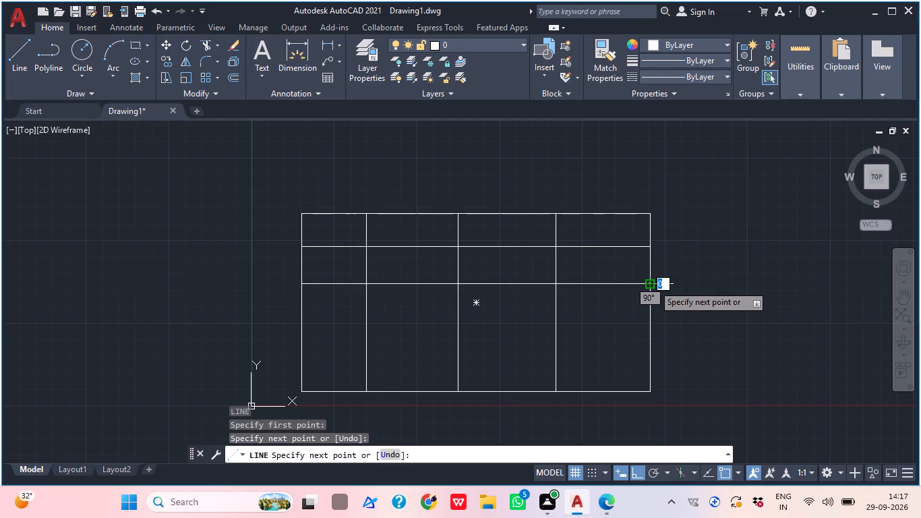
pyautogui.press('Escape')
# Draw a third full-width horizontal line across the rectangle, about three-quarters of its height below the top edge.
pyautogui.press('l')
pyautogui.press('space')
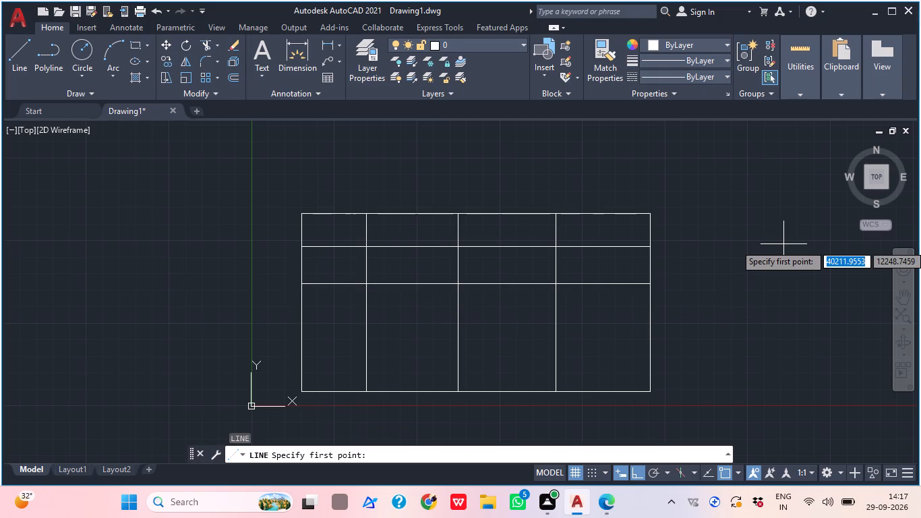
pyautogui.click(303, 345)
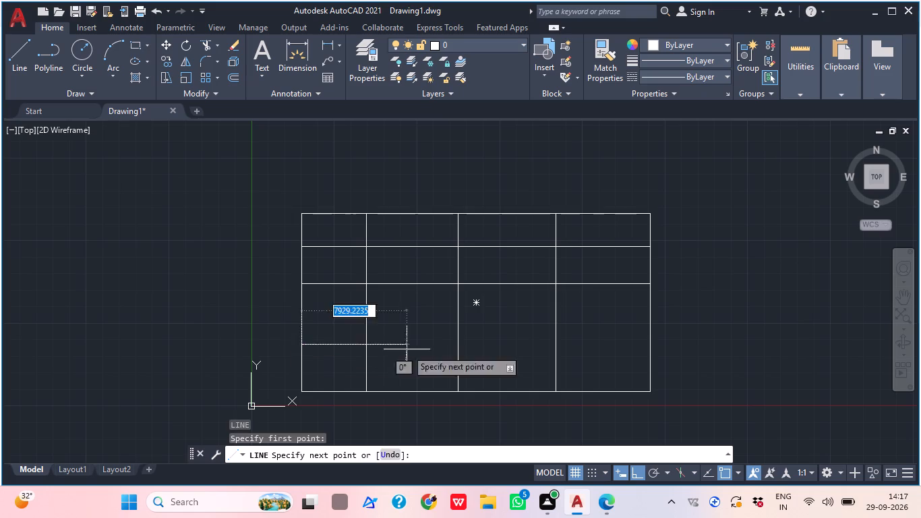
pyautogui.click(653, 347)
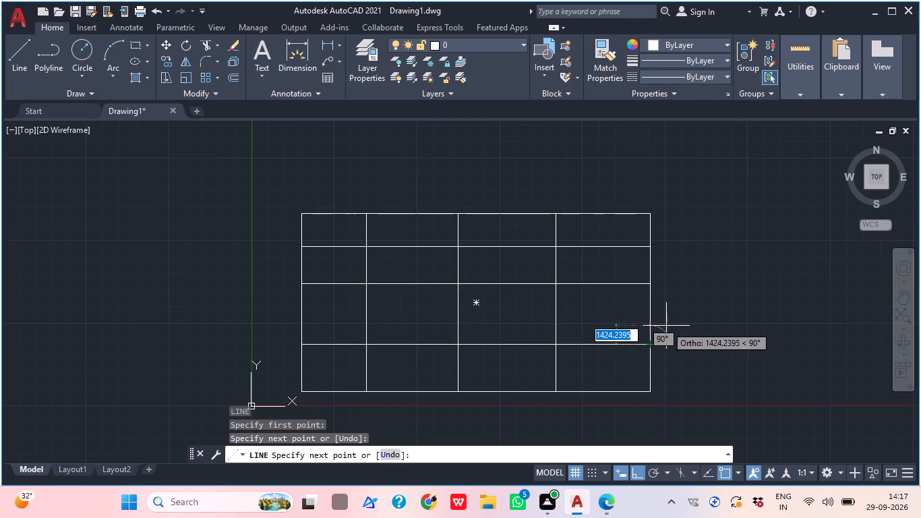
pyautogui.press('Escape')
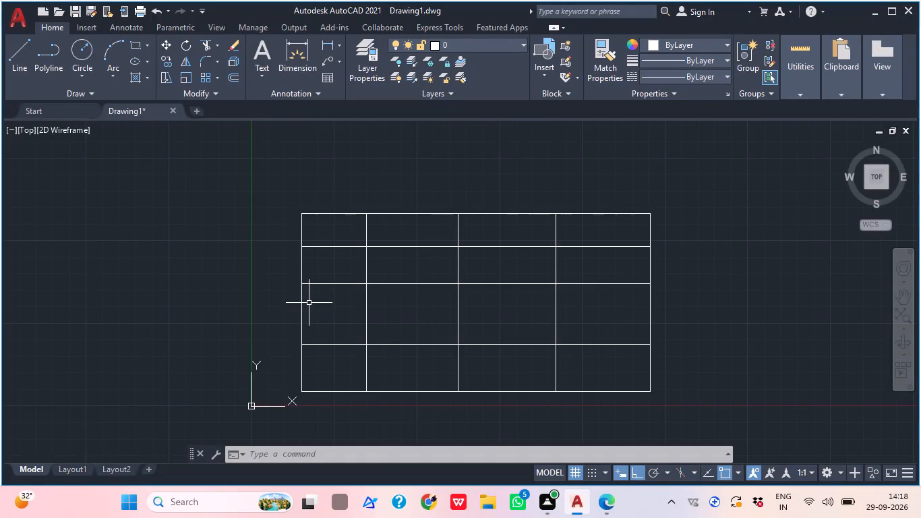
# Place the single-line text "S.", about 642 high with no rotation, in the first cell of the table's top row.
pyautogui.moveTo(355, 246); pyautogui.dragTo(353, 259, button='middle')
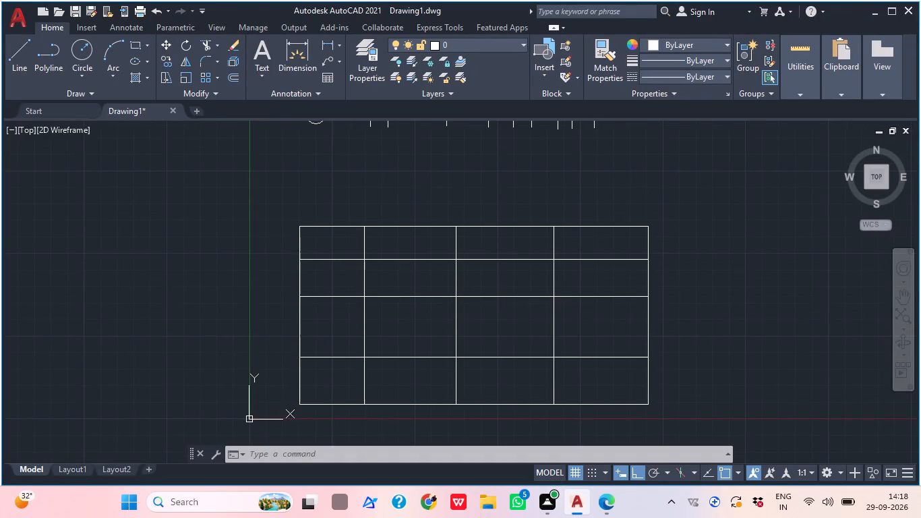
pyautogui.moveTo(361, 243); pyautogui.dragTo(362, 320, button='middle')
pyautogui.scroll(-2, 362, 314)
pyautogui.scroll(2, 386, 185)
pyautogui.moveTo(287, 380); pyautogui.dragTo(349, 183, button='middle')
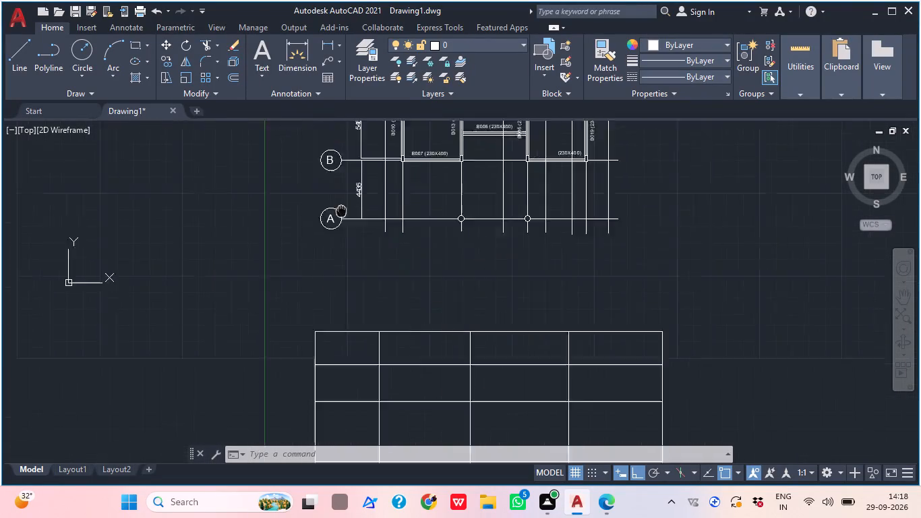
pyautogui.moveTo(349, 183); pyautogui.dragTo(372, 80, button='middle')
pyautogui.scroll(1, 378, 211)
pyautogui.write('TE')
pyautogui.click(412, 241)
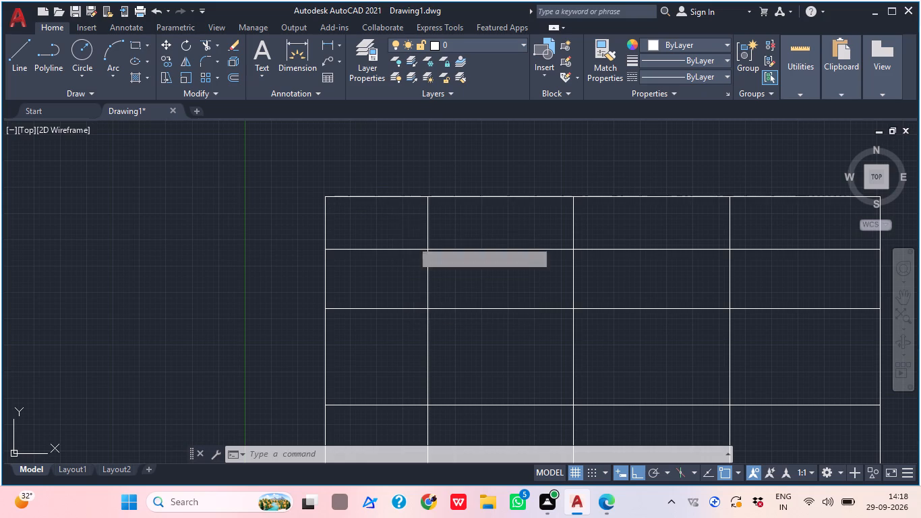
pyautogui.scroll(3, 388, 229)
pyautogui.click(417, 199)
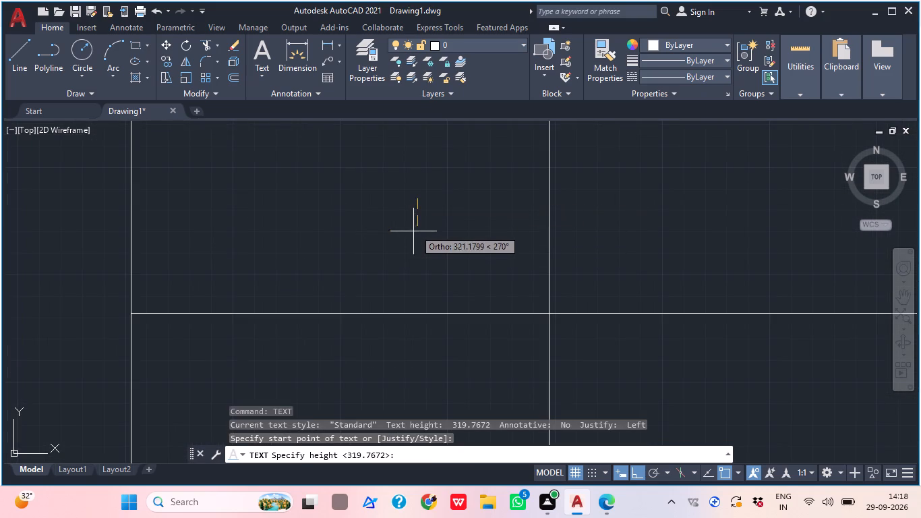
pyautogui.click(420, 254)
pyautogui.click(465, 192)
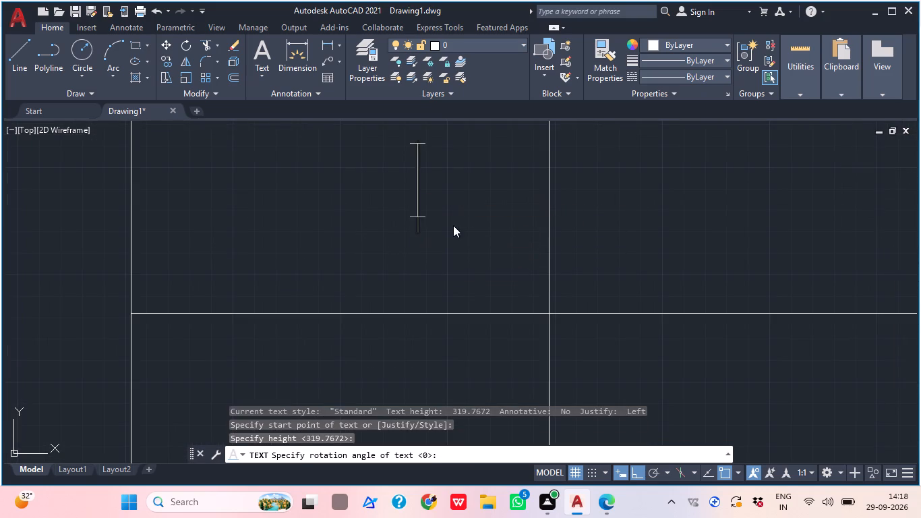
pyautogui.moveTo(391, 262); pyautogui.dragTo(376, 285, button='middle')
pyautogui.press('s')
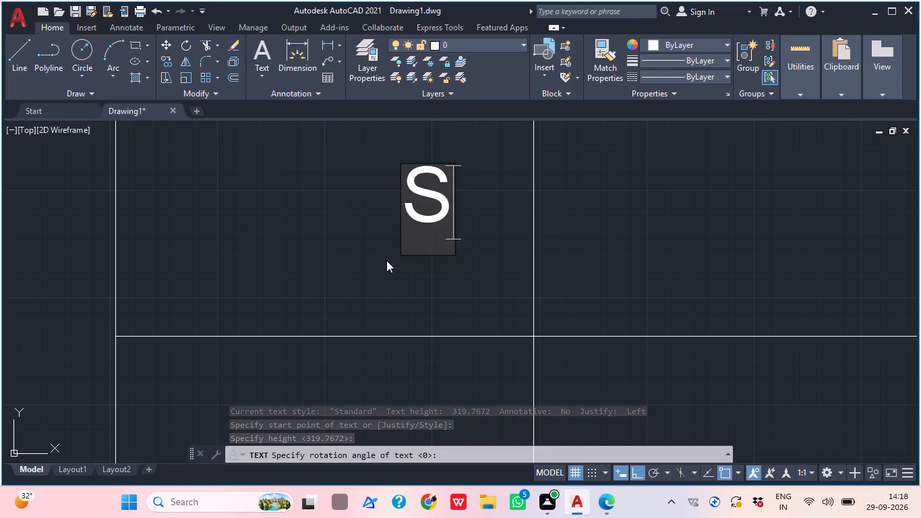
pyautogui.press('.')
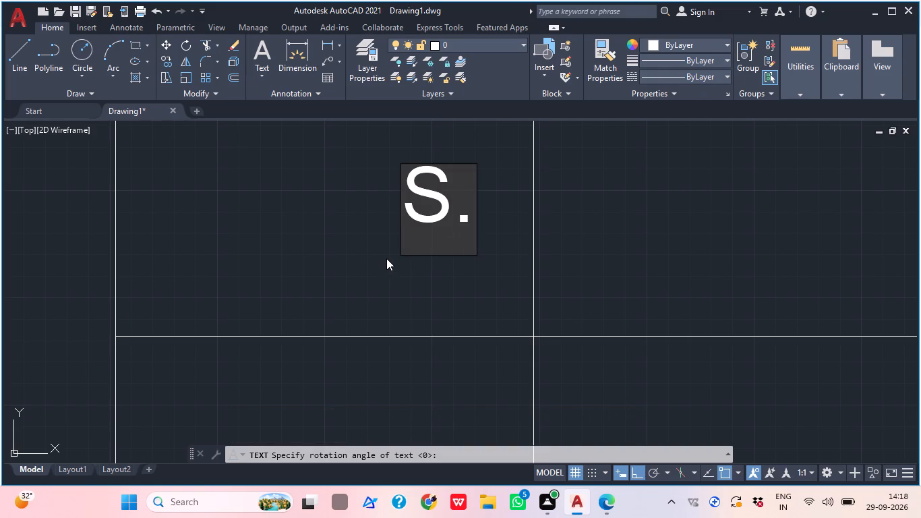
pyautogui.click(419, 307)
pyautogui.press('Escape')
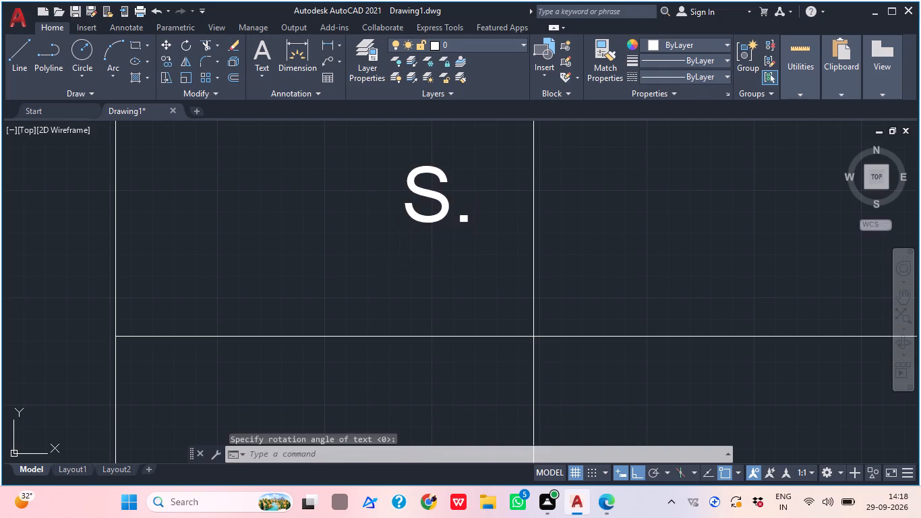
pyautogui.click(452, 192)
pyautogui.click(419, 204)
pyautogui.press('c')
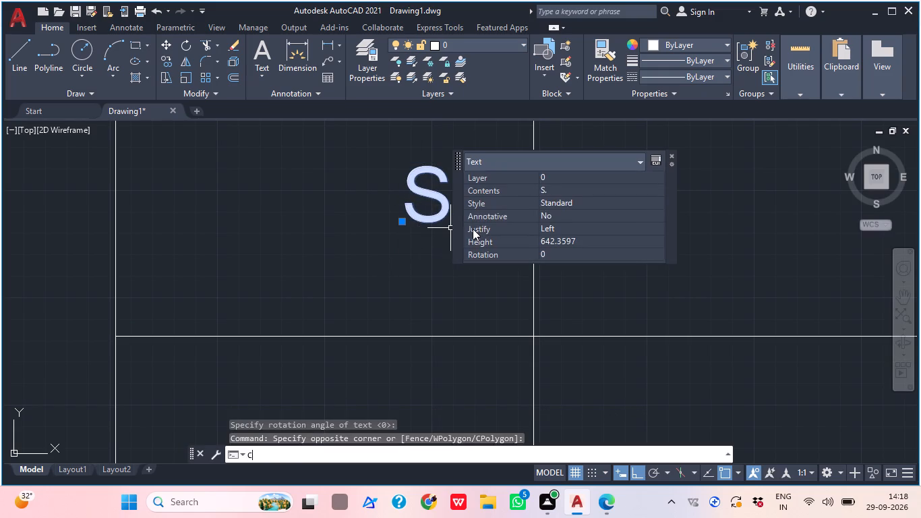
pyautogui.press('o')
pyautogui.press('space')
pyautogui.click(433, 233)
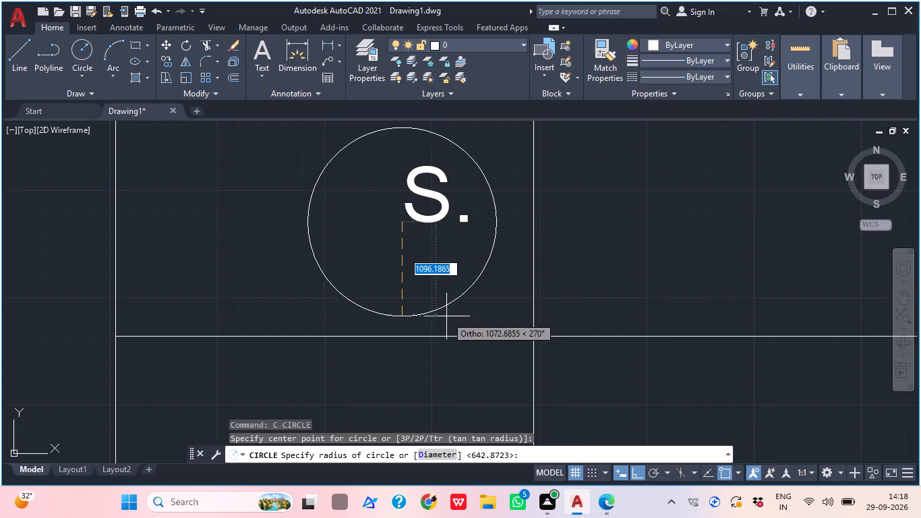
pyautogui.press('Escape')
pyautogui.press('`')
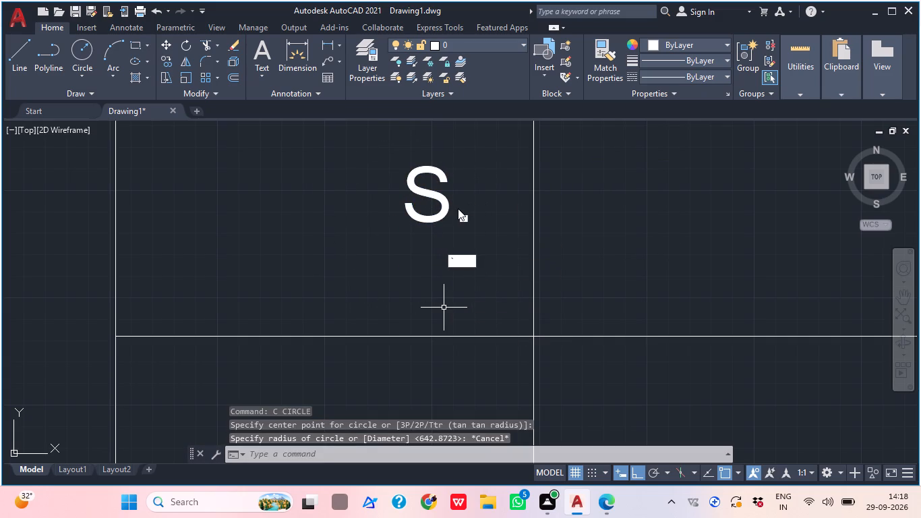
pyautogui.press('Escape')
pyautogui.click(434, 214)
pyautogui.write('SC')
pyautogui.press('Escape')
# Copy the "S." text about 893 straight down within the first cell of the table's top row.
pyautogui.click(416, 214)
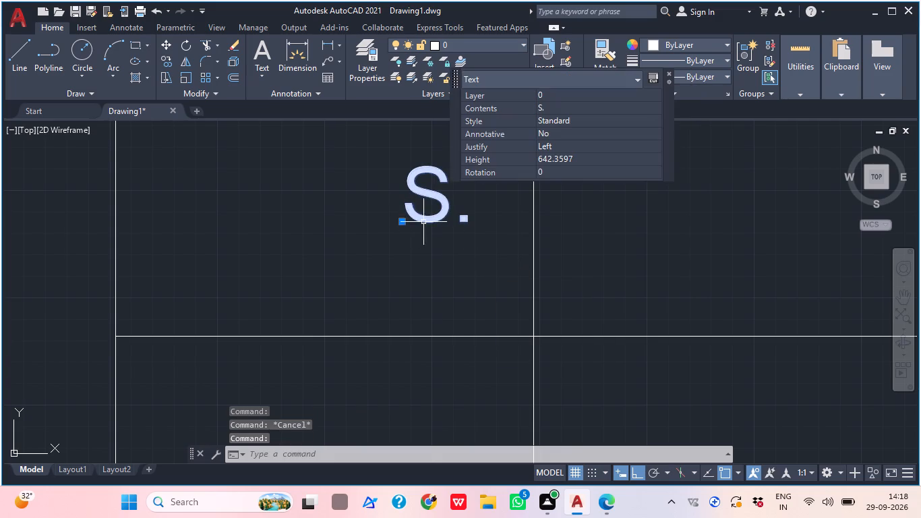
pyautogui.press('c')
pyautogui.press('o')
pyautogui.press('space')
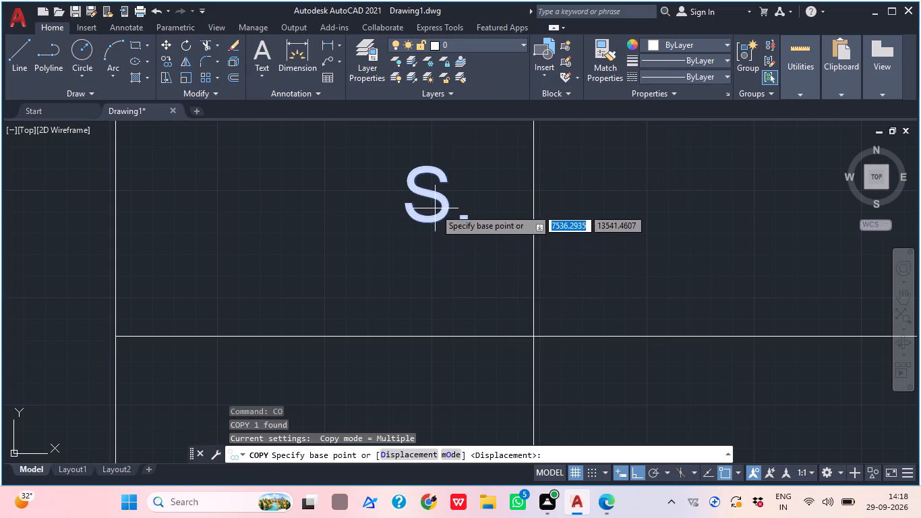
pyautogui.click(435, 208)
pyautogui.click(421, 285)
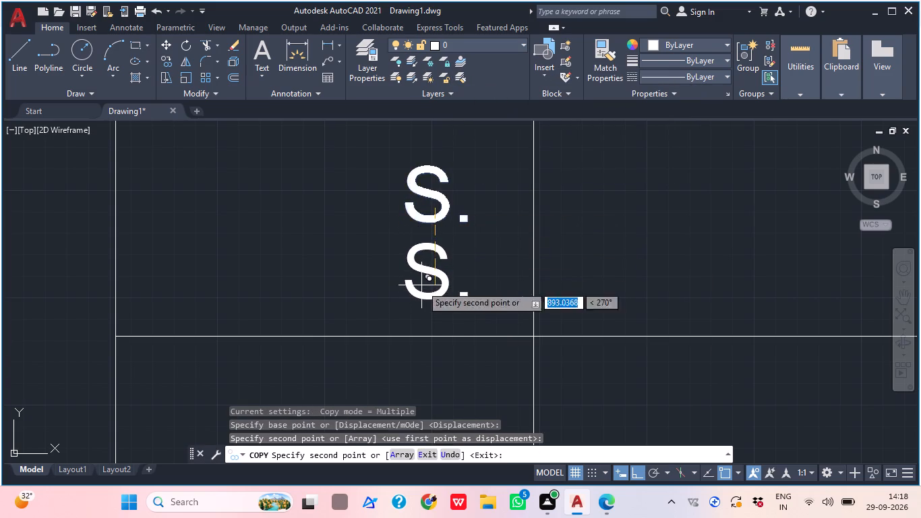
pyautogui.press('Escape')
# Change the lower copied "S." text in the top row's first cell to "No.".
pyautogui.doubleClick(433, 275)
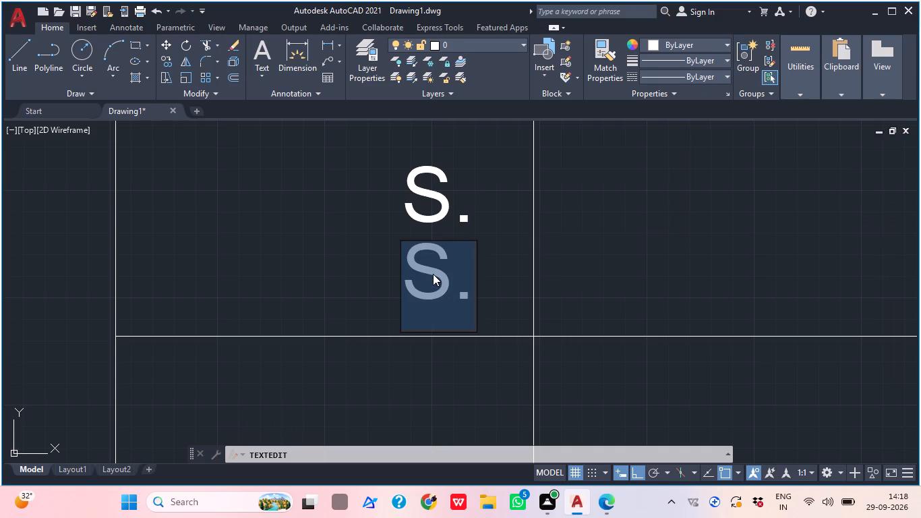
pyautogui.write('NO')
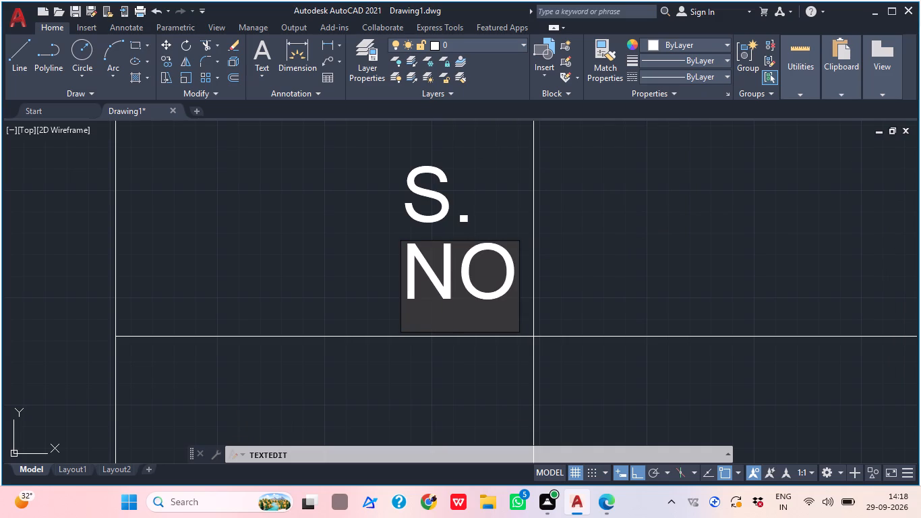
pyautogui.press('BackSpace')
pyautogui.press('o')
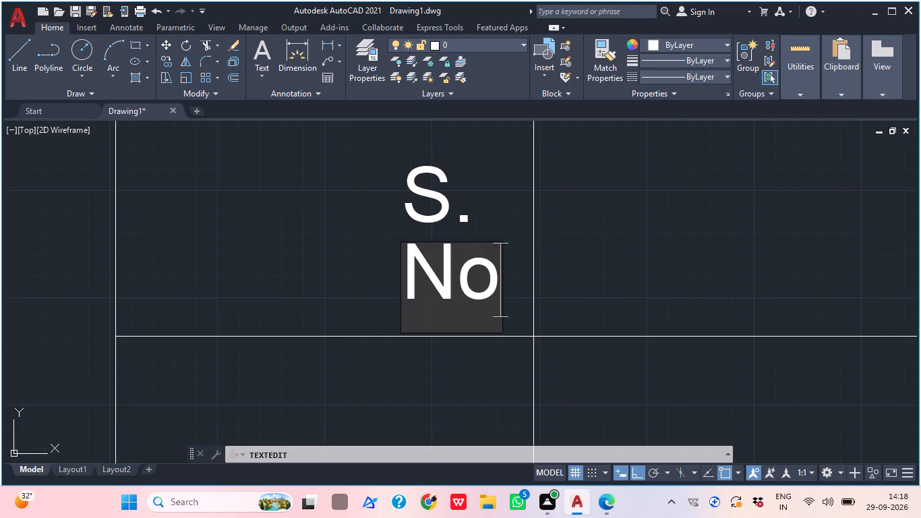
pyautogui.press('.')
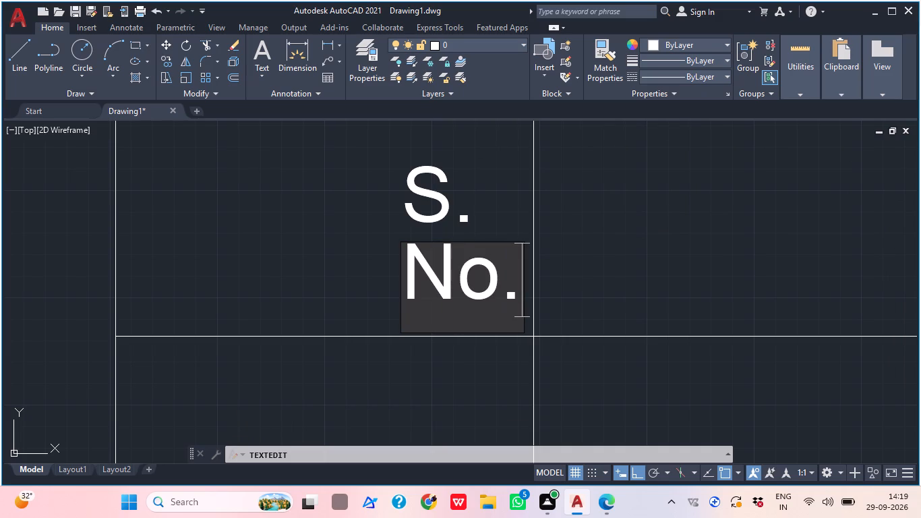
pyautogui.click(596, 247)
pyautogui.press('Escape')
# Copy the "S." text into the first cell of the table's second row, with Ortho turned off.
pyautogui.scroll(-3, 572, 270)
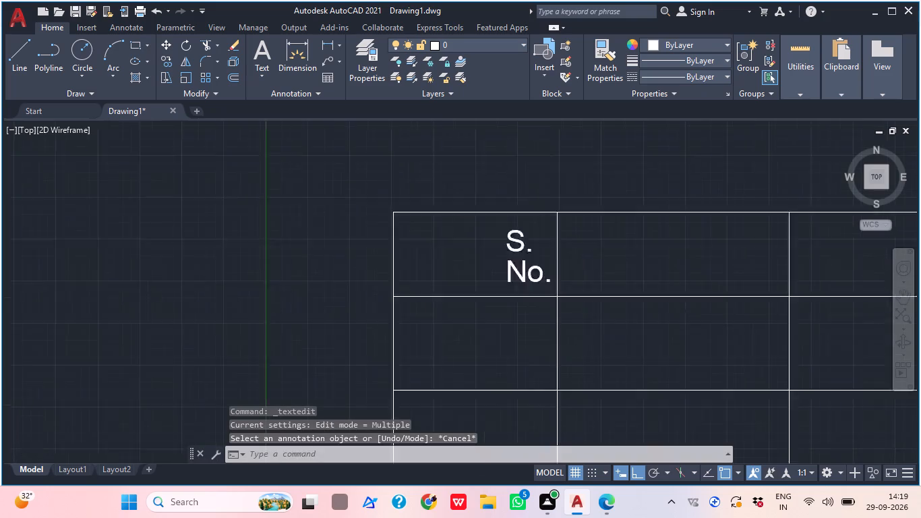
pyautogui.moveTo(579, 274); pyautogui.dragTo(506, 276, button='middle')
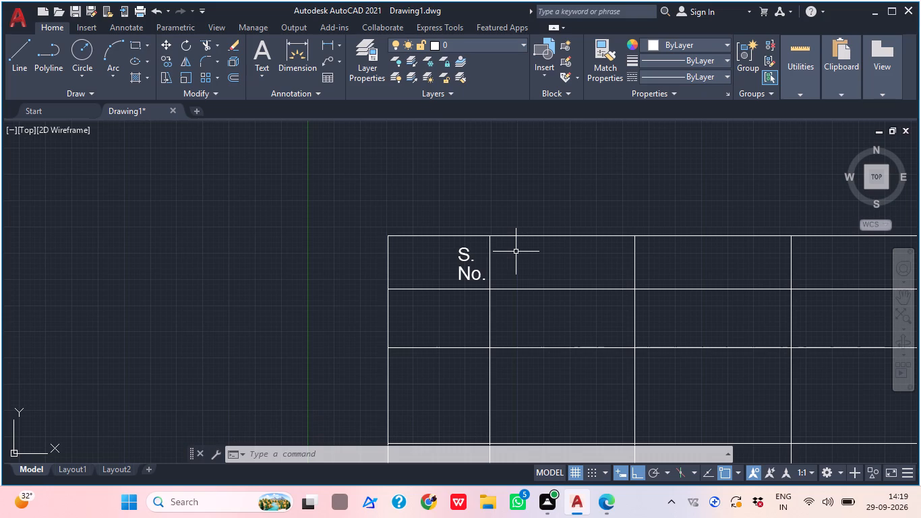
pyautogui.moveTo(513, 312); pyautogui.dragTo(452, 292, button='middle')
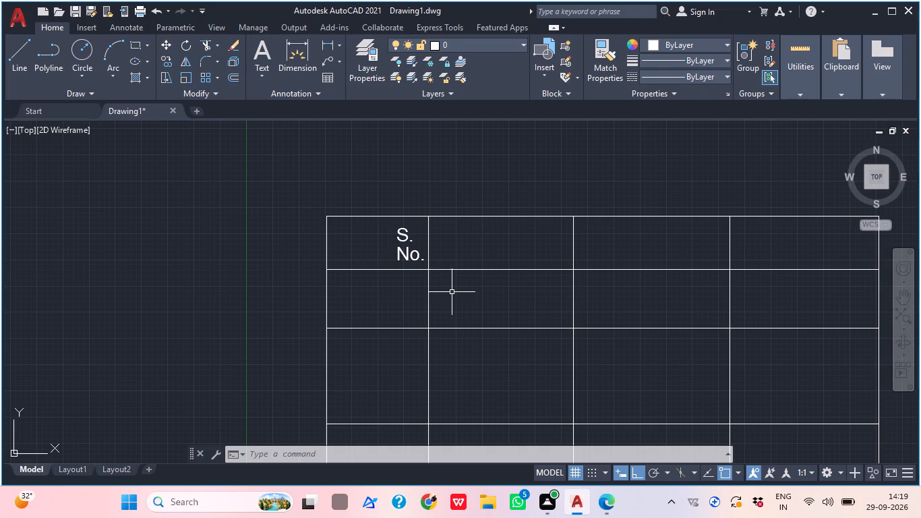
pyautogui.click(402, 231)
pyautogui.press('c')
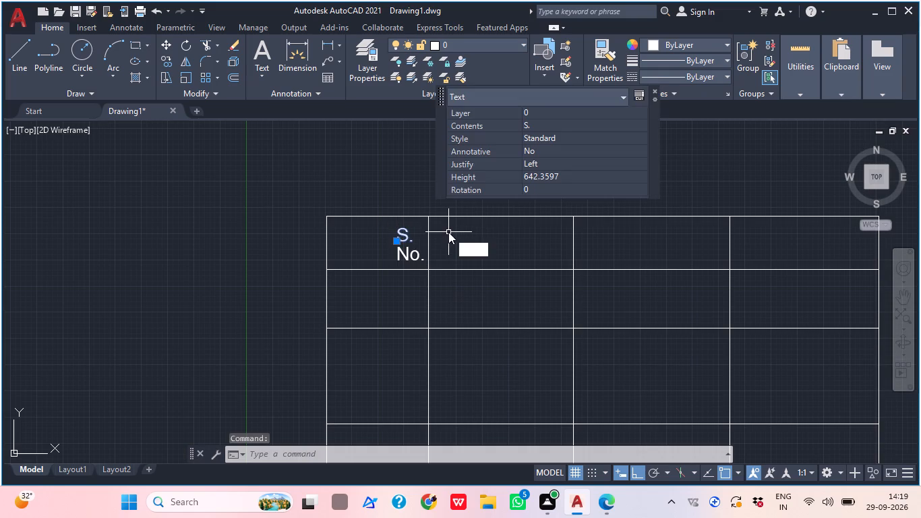
pyautogui.press('o')
pyautogui.press('space')
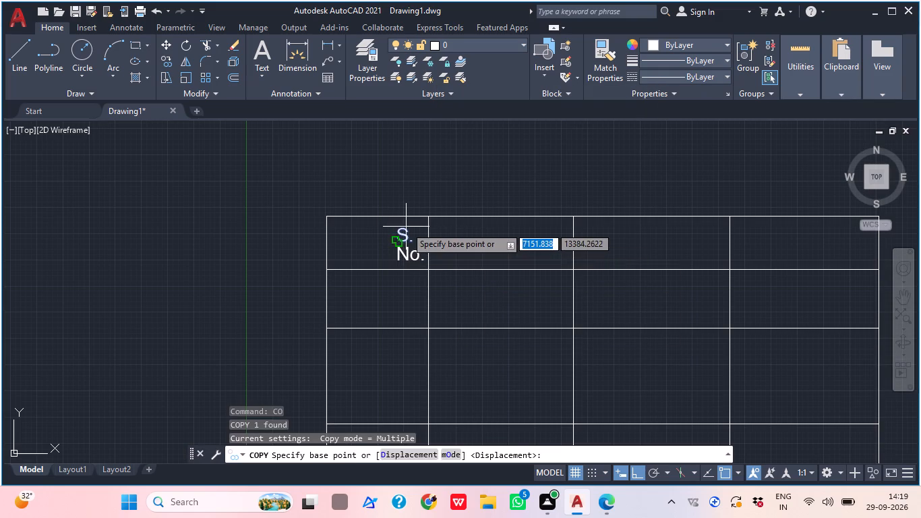
pyautogui.click(406, 227)
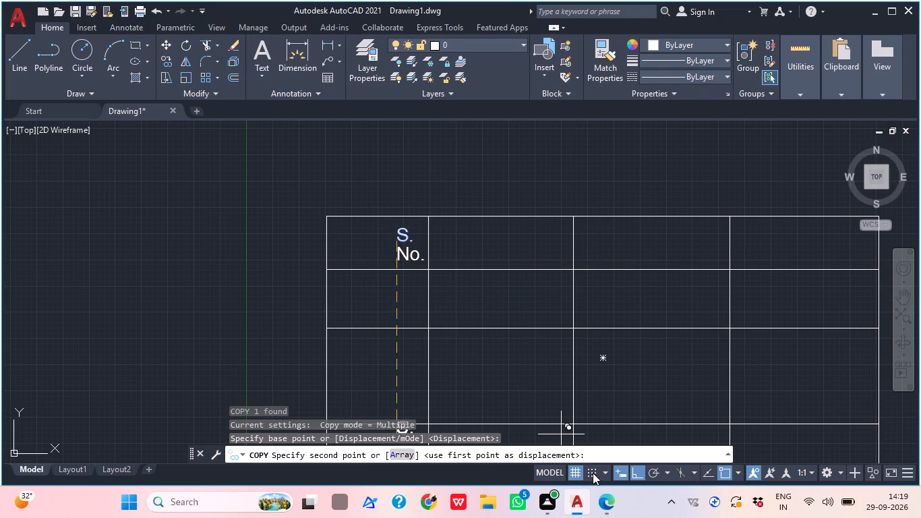
pyautogui.click(633, 476)
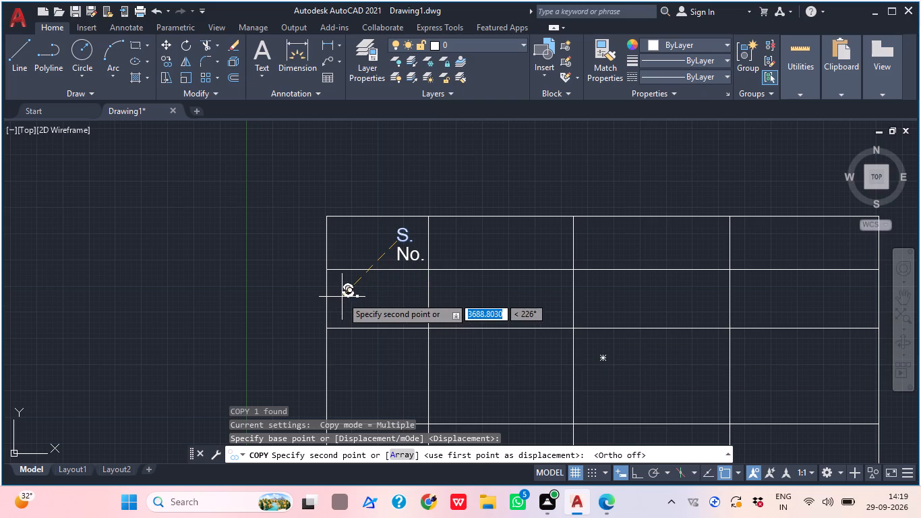
pyautogui.click(339, 292)
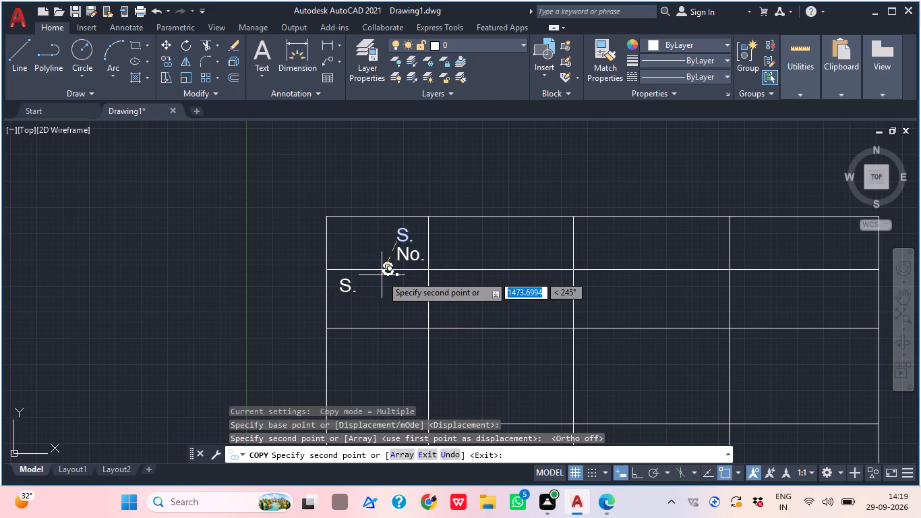
pyautogui.press('Escape')
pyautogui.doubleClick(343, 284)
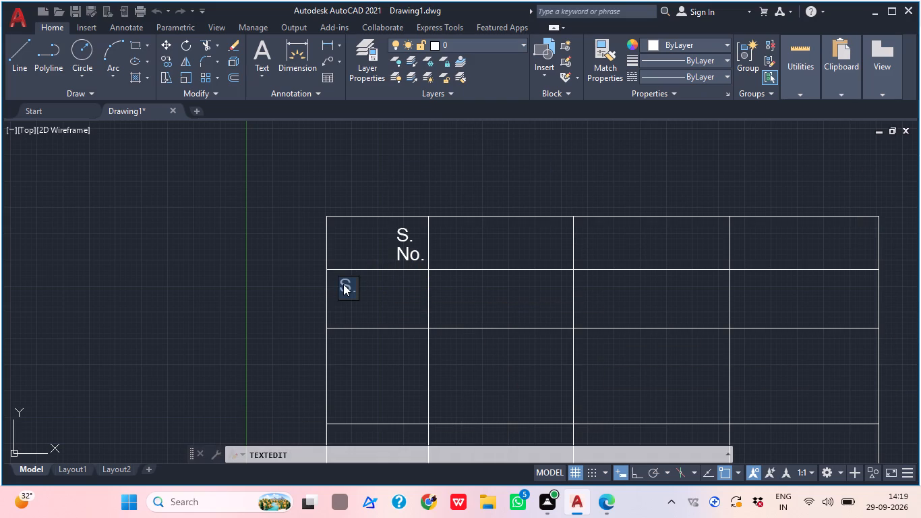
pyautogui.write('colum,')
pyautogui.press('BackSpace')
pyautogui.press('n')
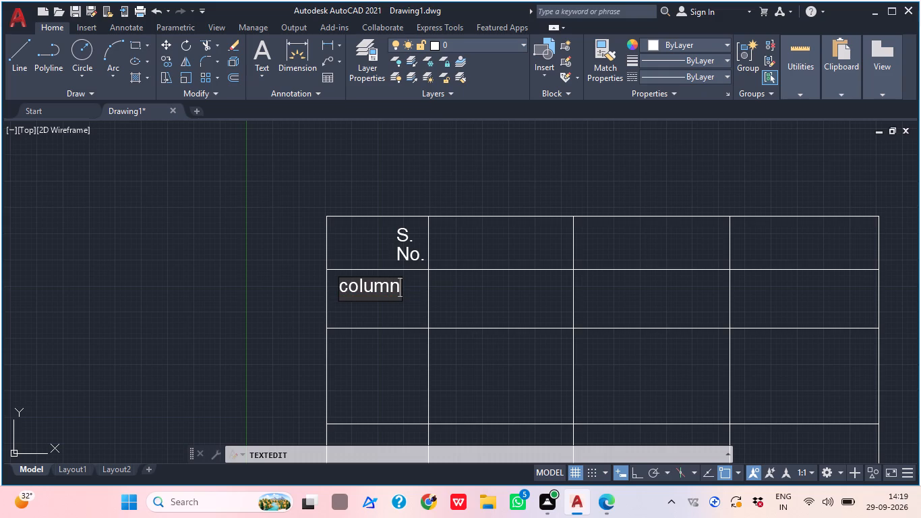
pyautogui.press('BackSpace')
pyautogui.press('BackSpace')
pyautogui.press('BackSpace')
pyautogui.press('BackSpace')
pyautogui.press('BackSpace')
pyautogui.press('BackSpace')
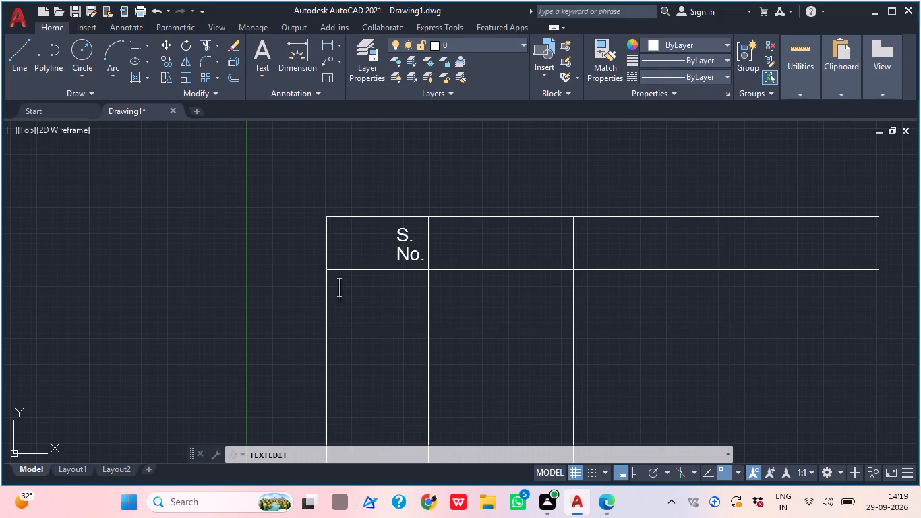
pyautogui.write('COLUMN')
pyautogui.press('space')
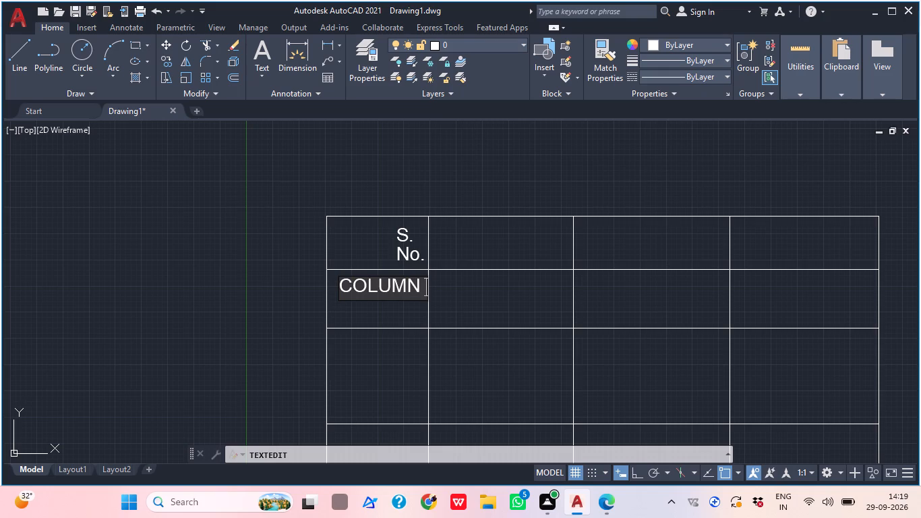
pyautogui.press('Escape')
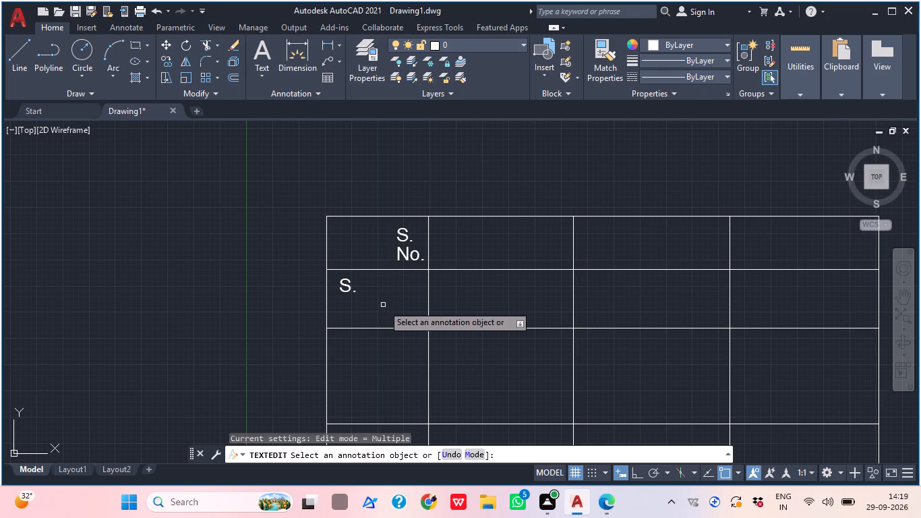
# Change the copied "S." text in the second row's first cell to "COLUMN".
pyautogui.click(351, 289)
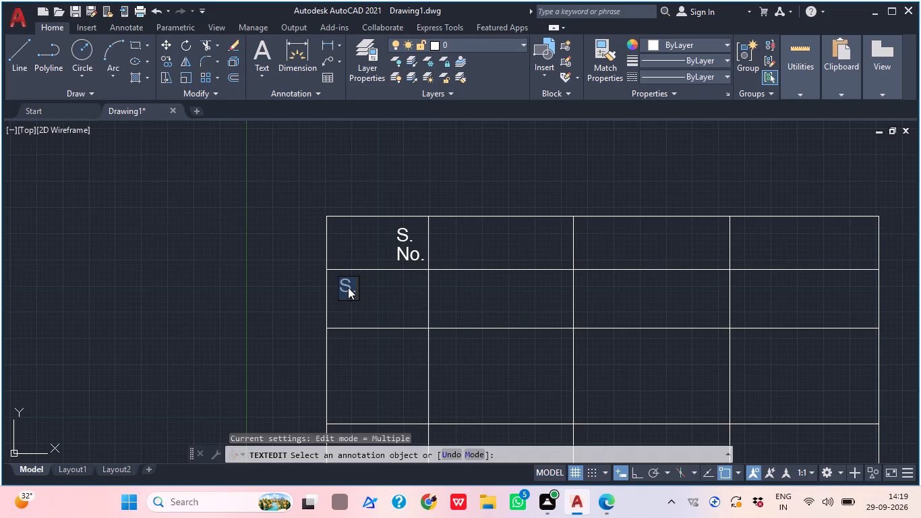
pyautogui.write('COLUMN')
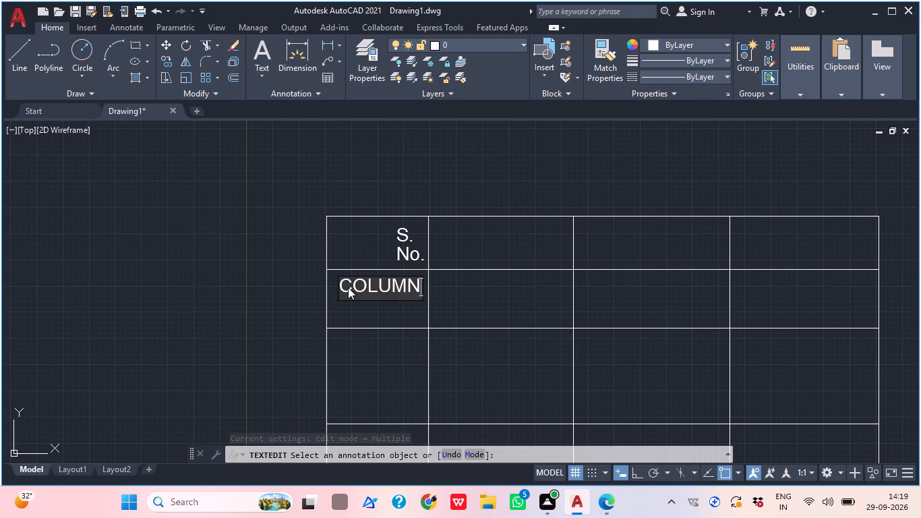
pyautogui.click(398, 337)
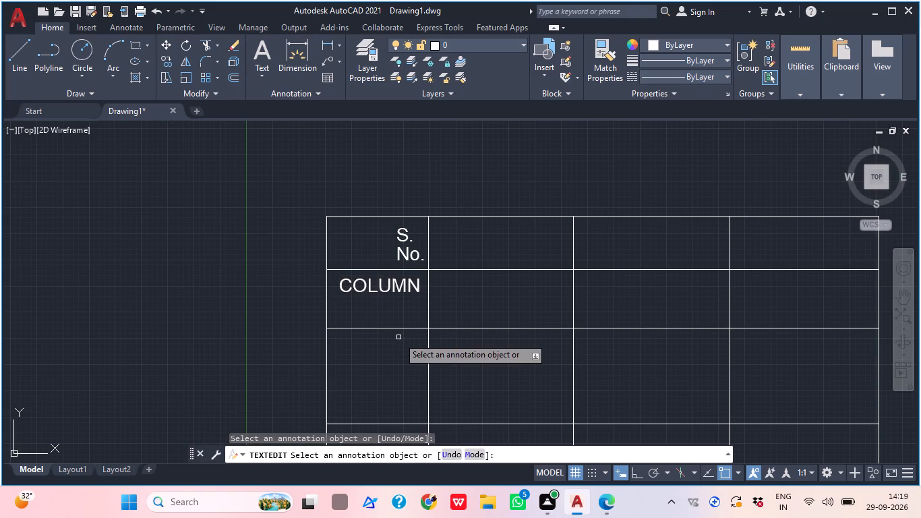
pyautogui.press('Escape')
# Copy the "COLUMN" text just below itself within the first cell of the table's second row.
pyautogui.click(370, 291)
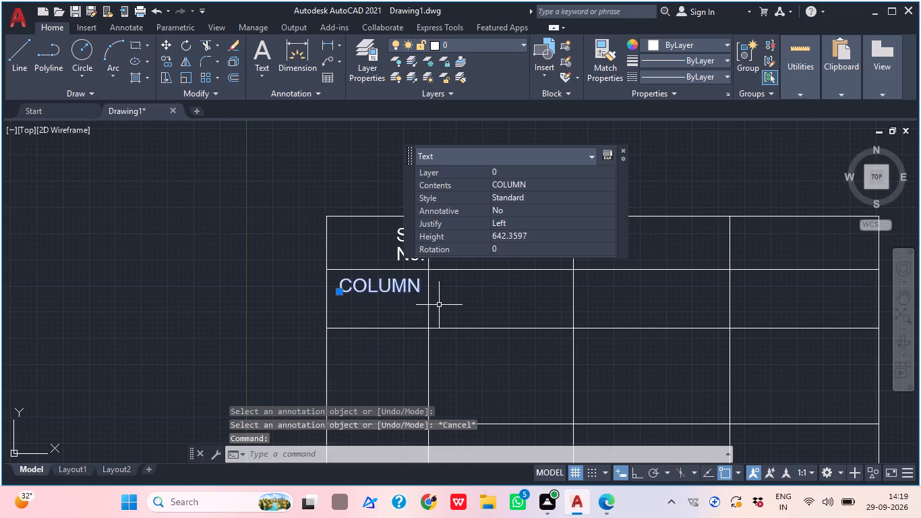
pyautogui.press('c')
pyautogui.press('o')
pyautogui.press('space')
pyautogui.click(397, 284)
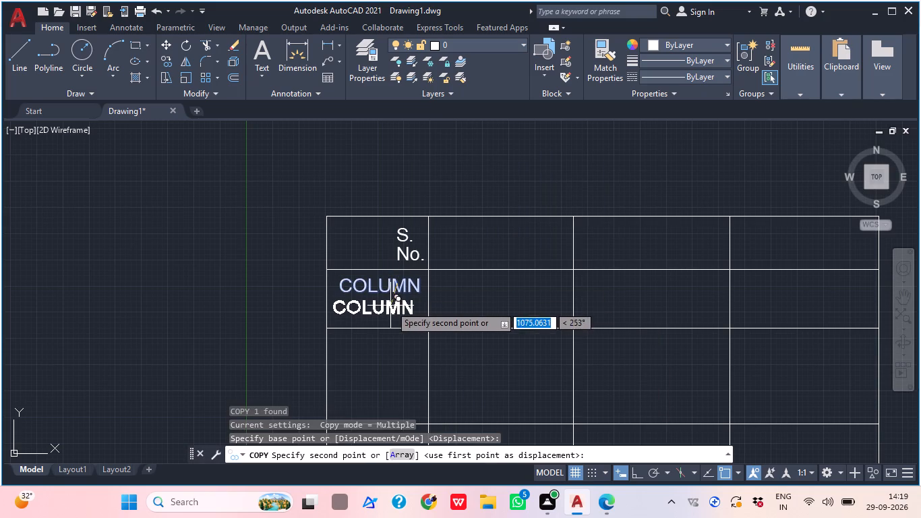
pyautogui.click(396, 310)
pyautogui.press('Escape')
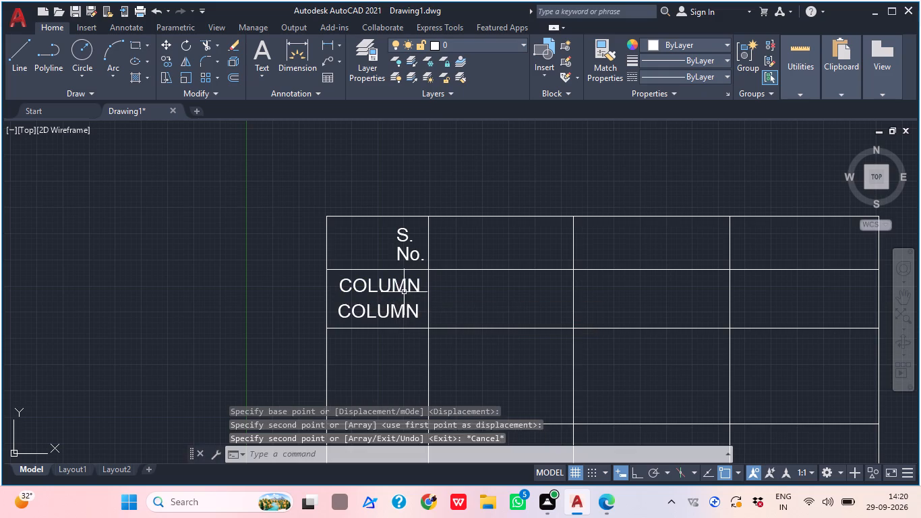
# Change the lower "COLUMN" text in the second row's first cell to "NUMBER".
pyautogui.click(388, 308)
pyautogui.click(388, 308)
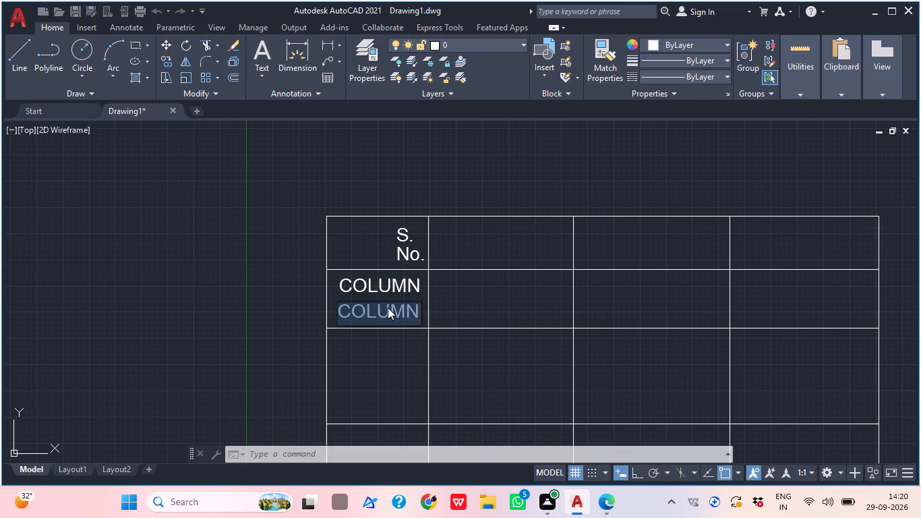
pyautogui.write('NUMBE')
pyautogui.press('r')
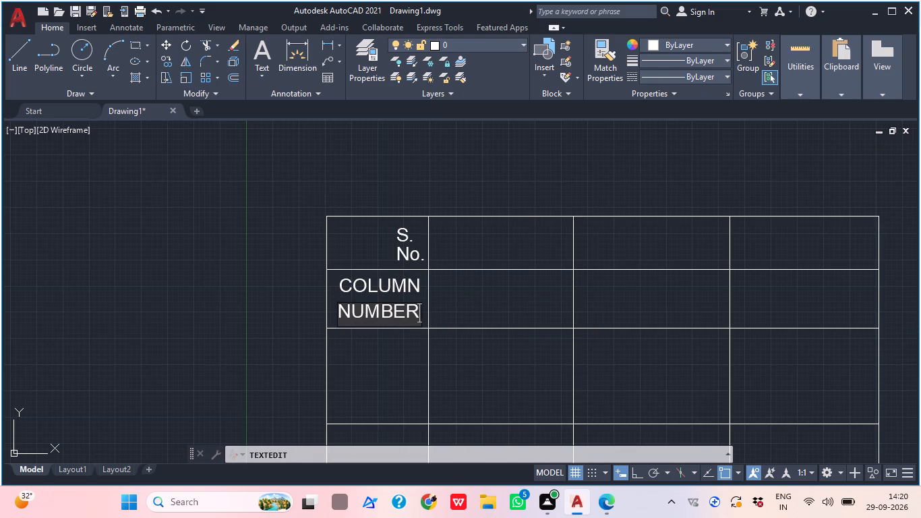
pyautogui.click(472, 342)
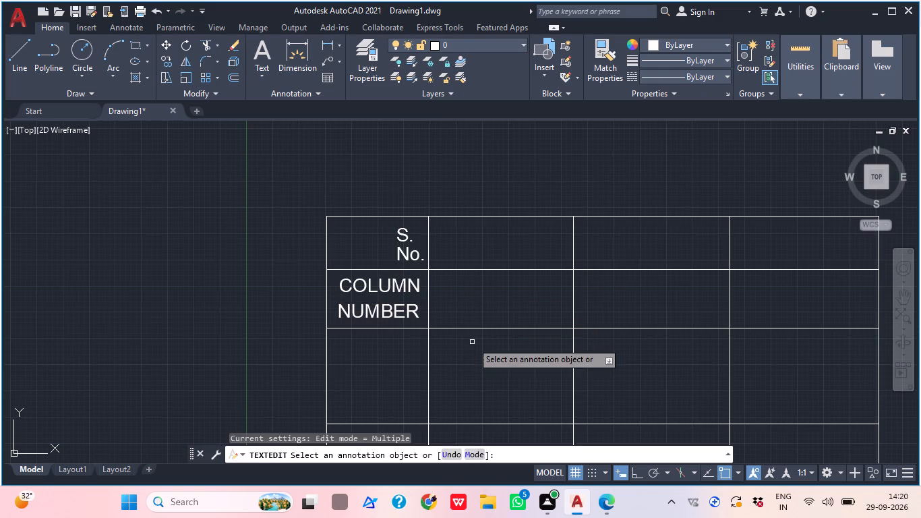
pyautogui.press('Escape')
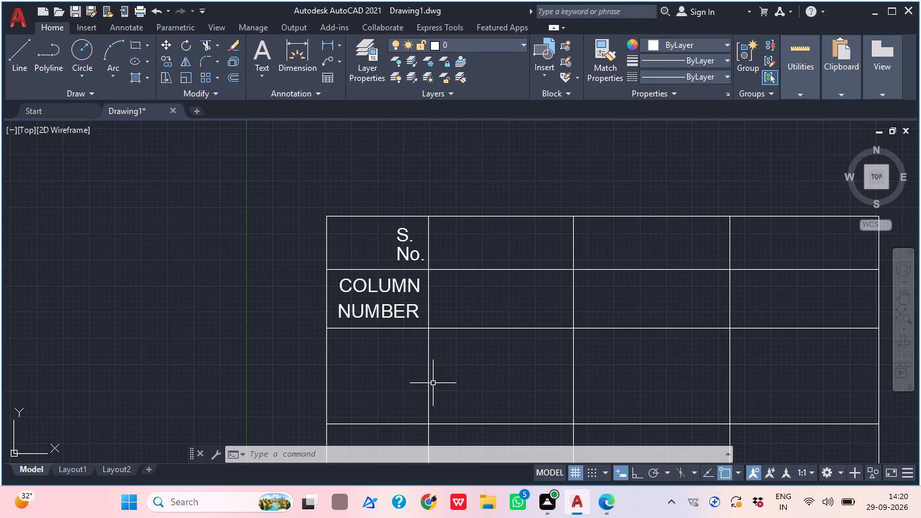
# Copy the "NUMBER" text straight down into the first cells of the table's third and fourth rows, with Ortho turned on.
pyautogui.moveTo(445, 399); pyautogui.dragTo(423, 391, button='middle')
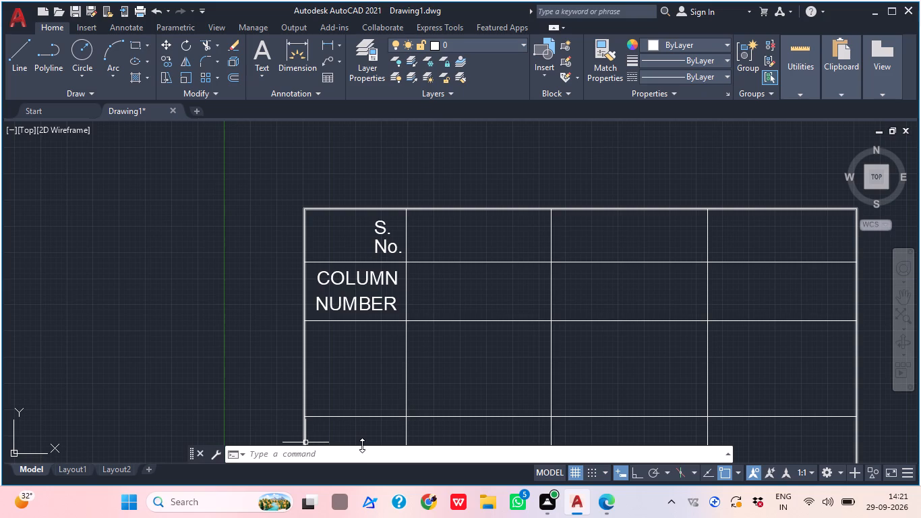
pyautogui.click(358, 299)
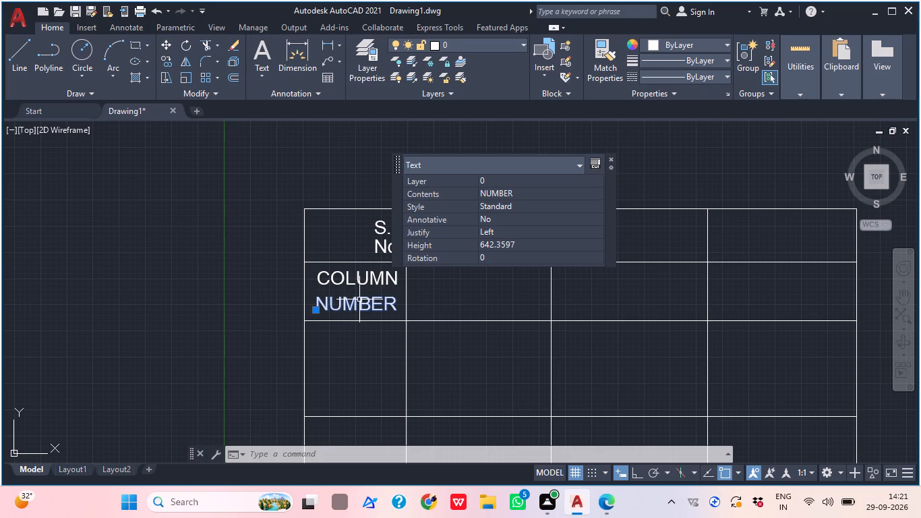
pyautogui.press('c')
pyautogui.press('o')
pyautogui.press('space')
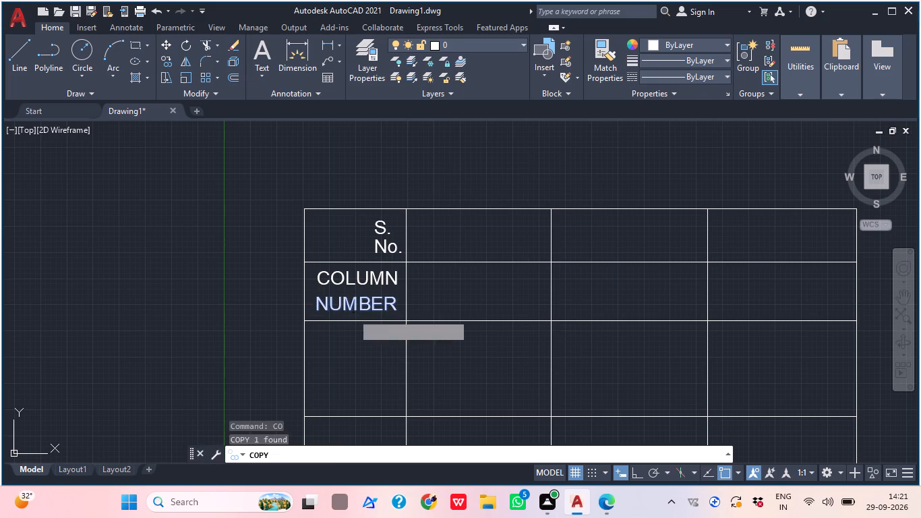
pyautogui.click(351, 314)
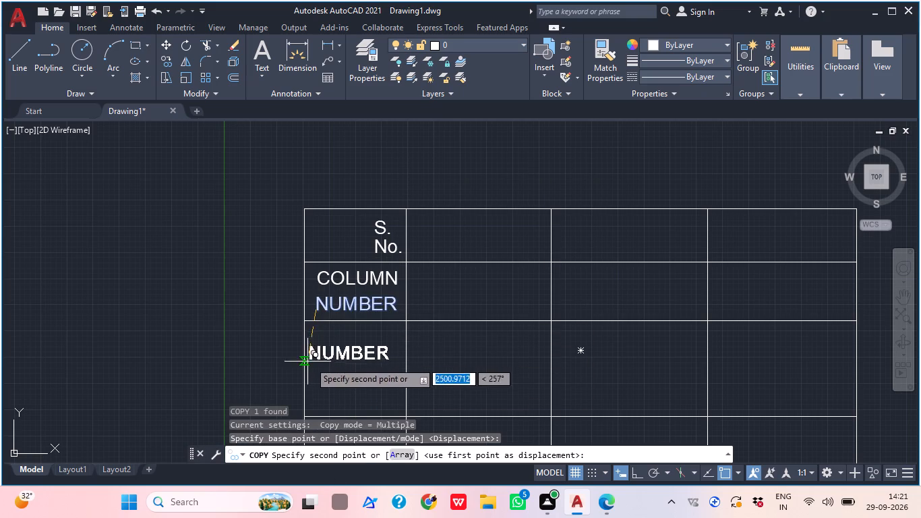
pyautogui.click(632, 469)
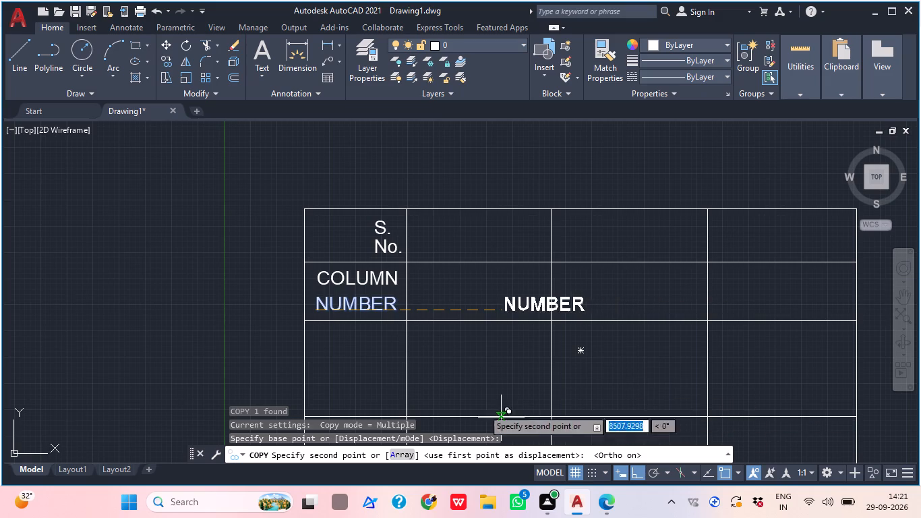
pyautogui.click(322, 345)
pyautogui.moveTo(334, 350); pyautogui.dragTo(360, 212, button='middle')
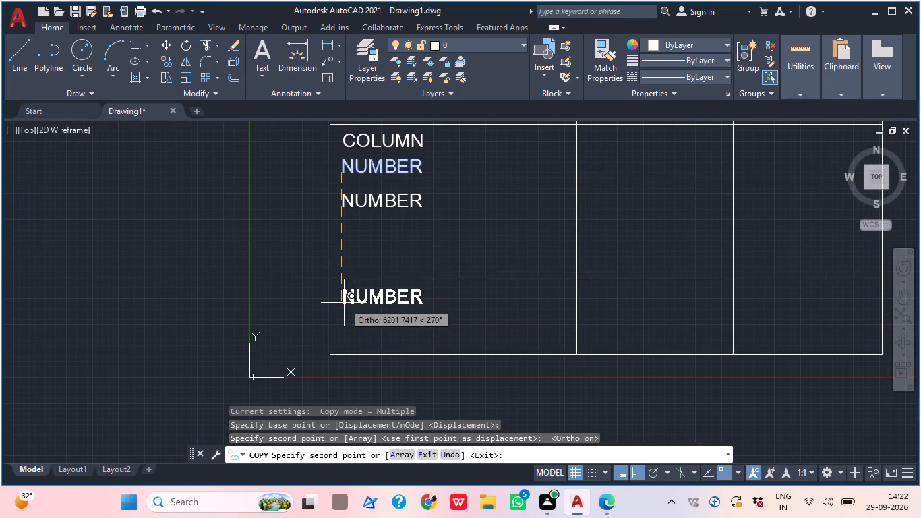
pyautogui.click(352, 321)
pyautogui.moveTo(514, 285); pyautogui.dragTo(510, 290, button='middle')
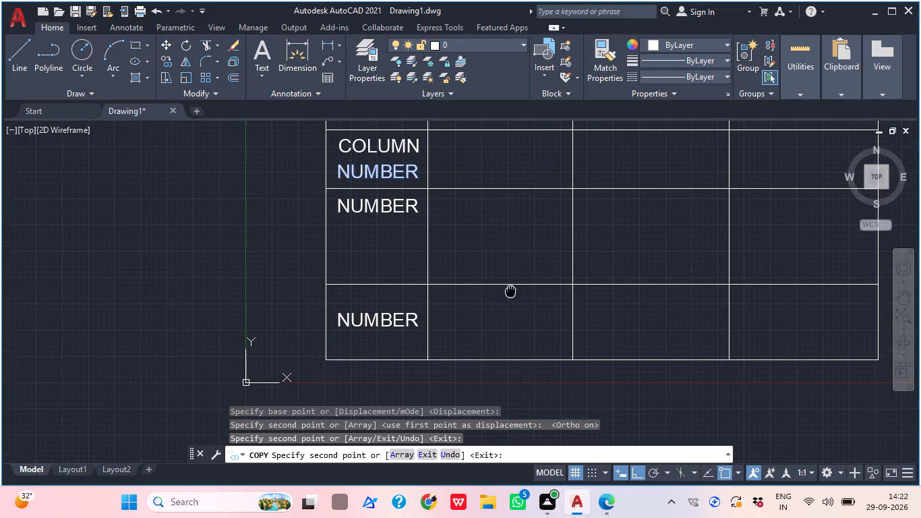
pyautogui.moveTo(510, 290); pyautogui.dragTo(503, 304, button='middle')
pyautogui.press('Escape')
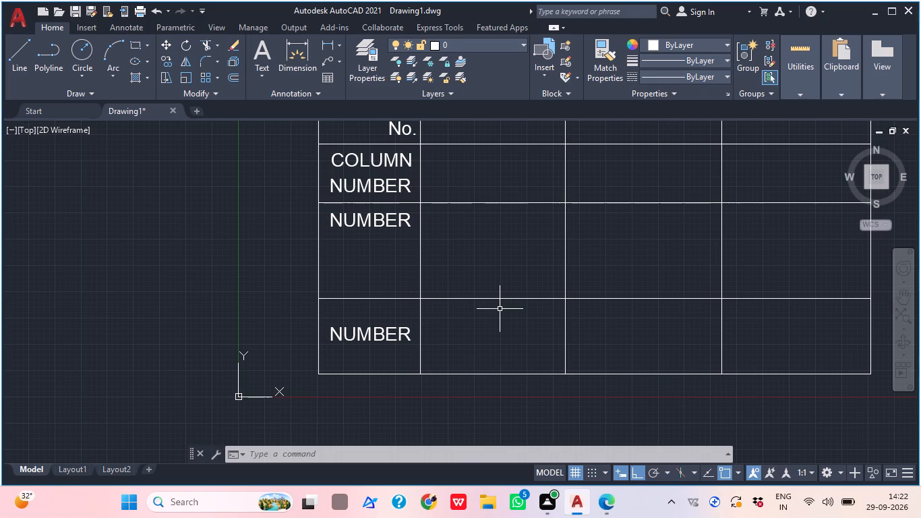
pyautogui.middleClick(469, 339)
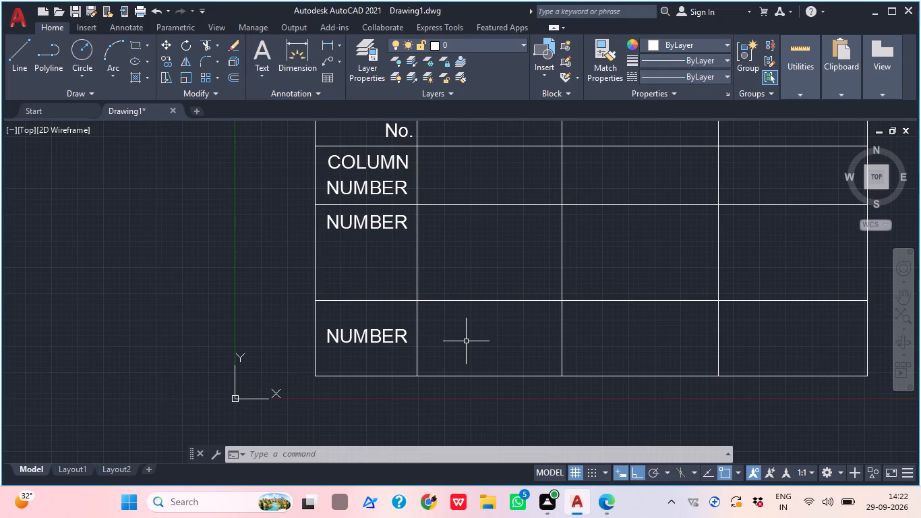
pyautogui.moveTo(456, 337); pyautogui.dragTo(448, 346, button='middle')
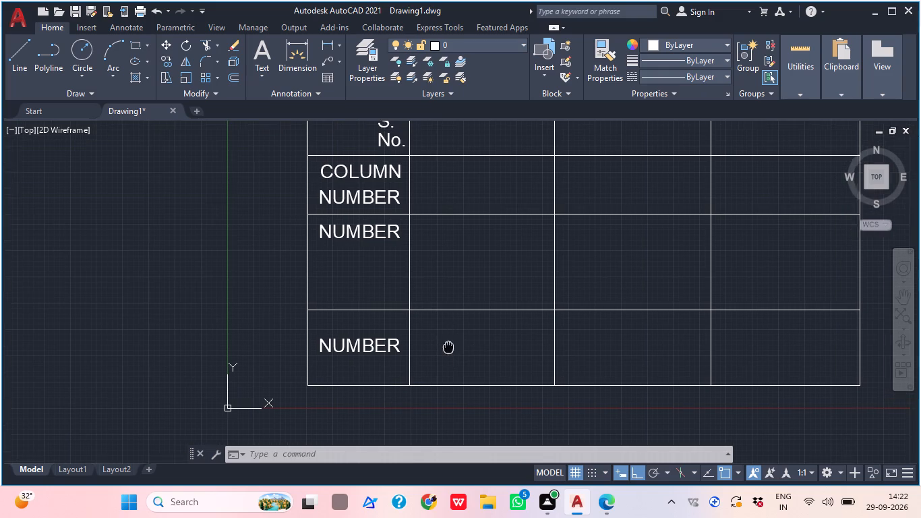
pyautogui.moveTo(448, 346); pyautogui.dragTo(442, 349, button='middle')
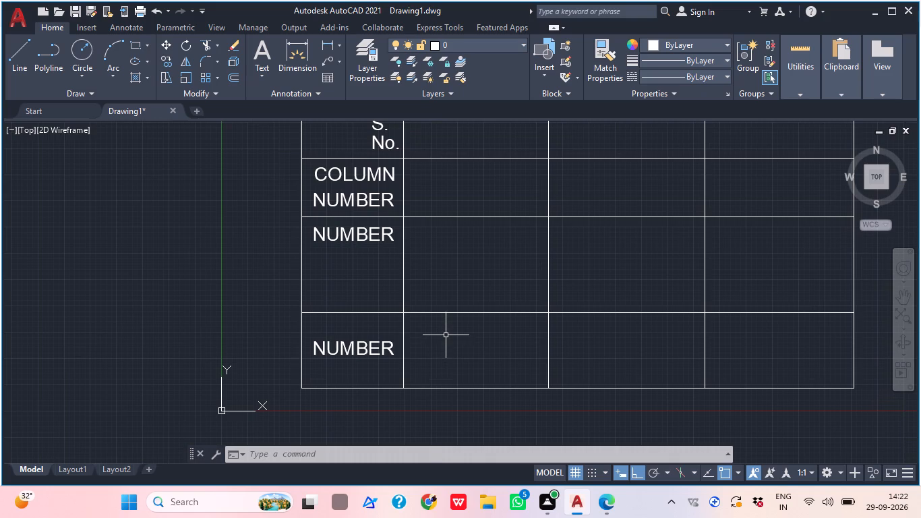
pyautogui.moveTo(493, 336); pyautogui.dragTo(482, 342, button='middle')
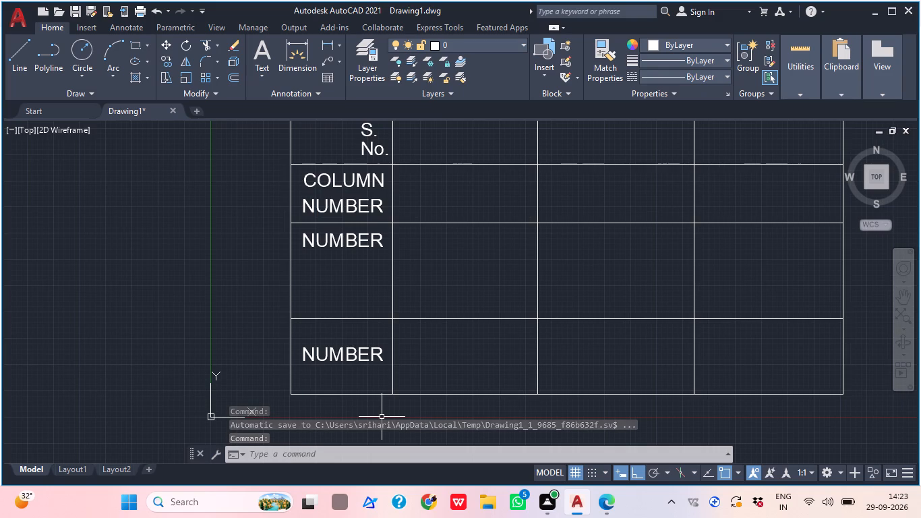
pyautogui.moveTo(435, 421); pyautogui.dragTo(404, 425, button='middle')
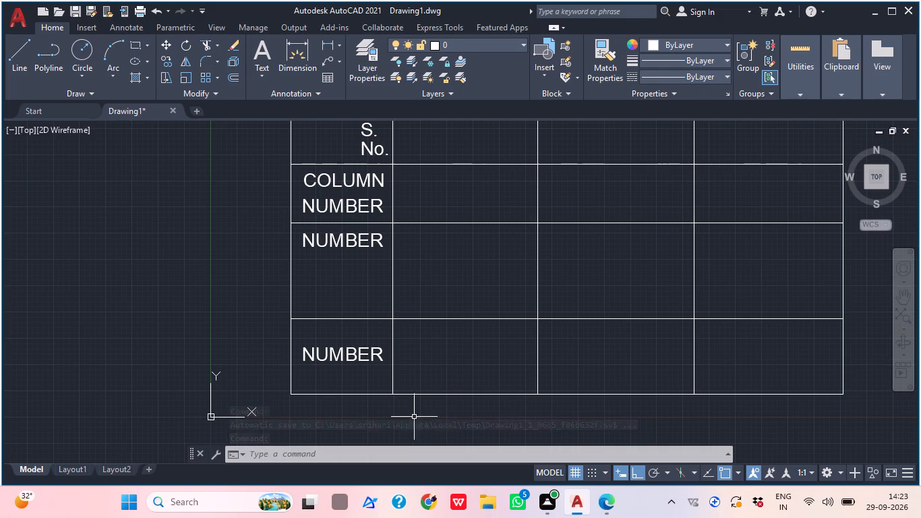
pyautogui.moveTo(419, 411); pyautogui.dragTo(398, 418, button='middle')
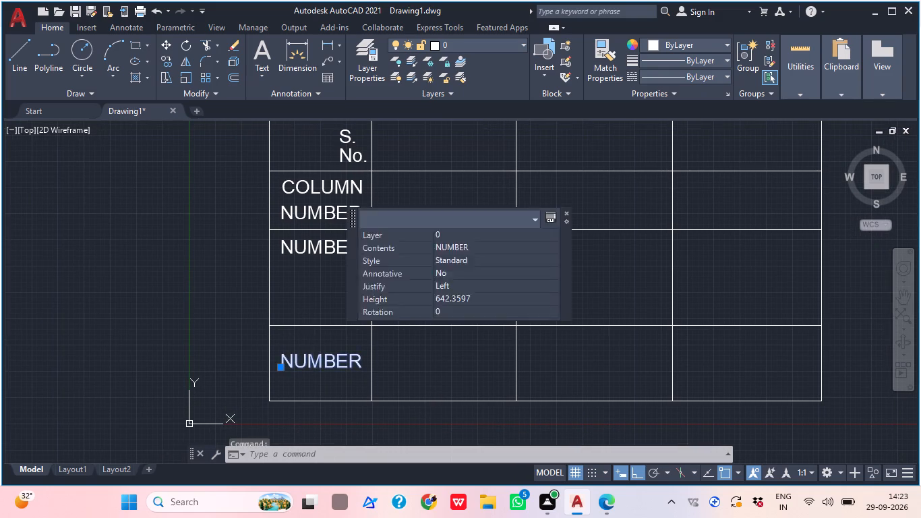
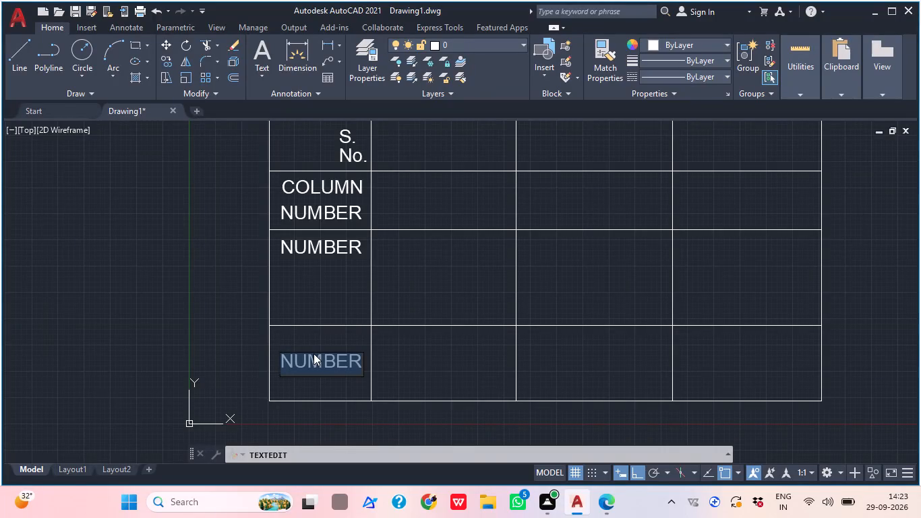
# Change the "NUMBER" text in the first cell of the table's fourth row to "Rings".
pyautogui.press('r')
pyautogui.write('ings')
pyautogui.click(448, 347)
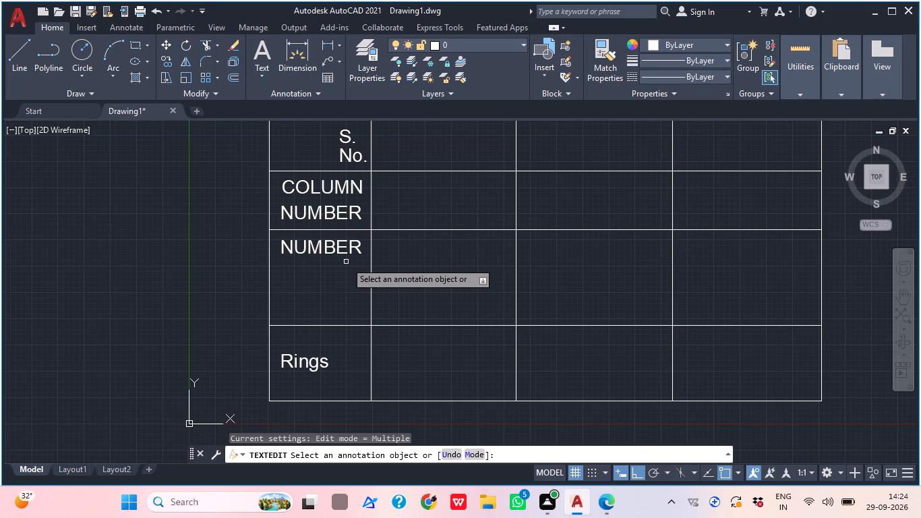
# Change the "NUMBER" text in the first cell of the table's third row to "Main Steel".
pyautogui.moveTo(343, 280); pyautogui.dragTo(311, 292, button='middle')
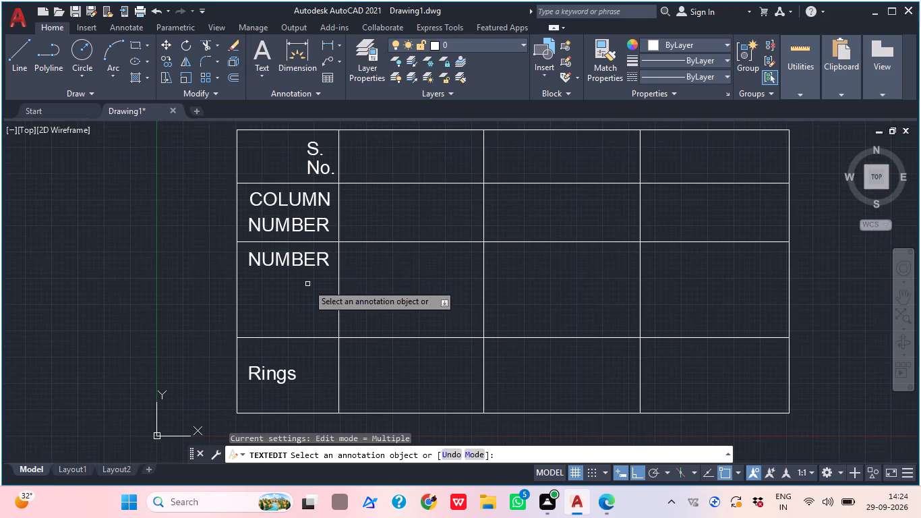
pyautogui.doubleClick(302, 266)
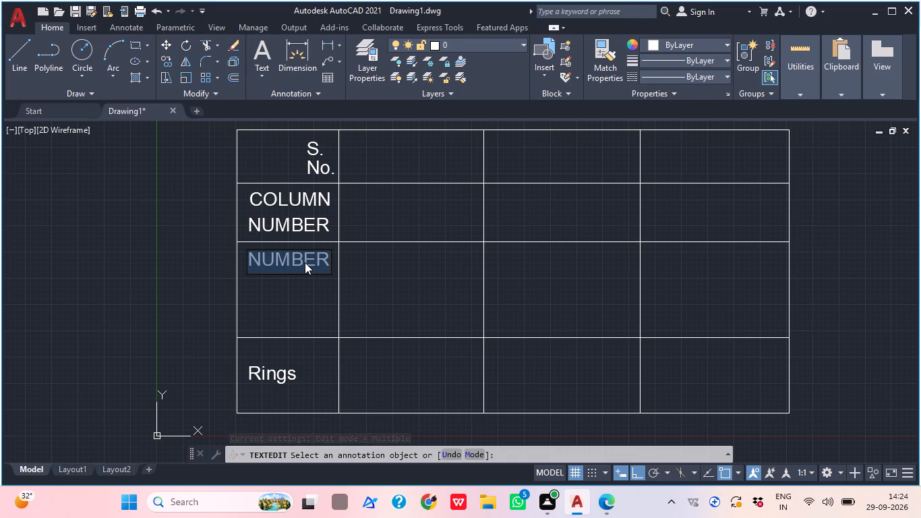
pyautogui.press('m')
pyautogui.press('a')
pyautogui.write('in')
pyautogui.press('space')
pyautogui.press('s')
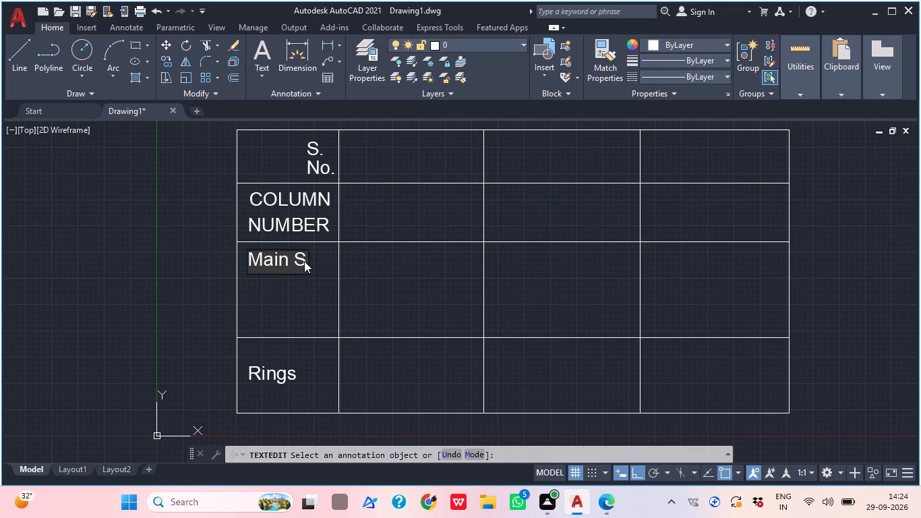
pyautogui.write('tee;')
pyautogui.press('BackSpace')
pyautogui.press('l')
pyautogui.click(440, 266)
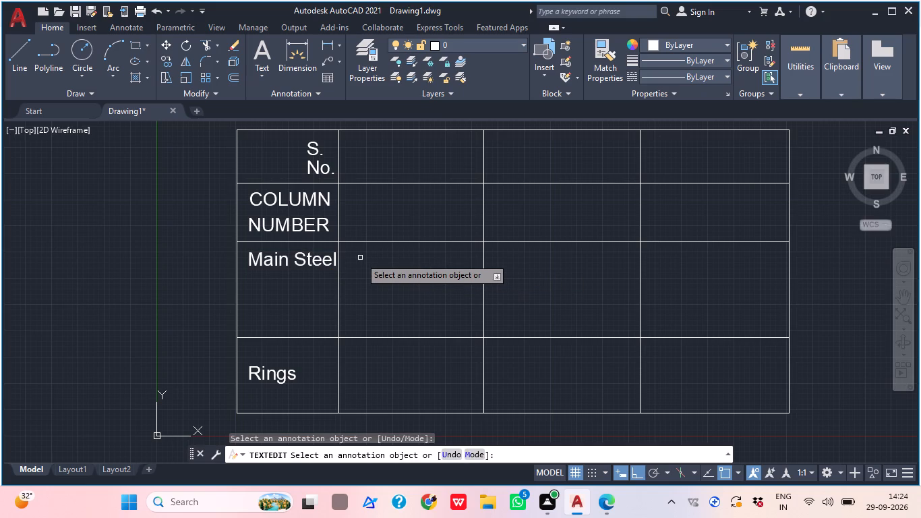
pyautogui.press('Escape')
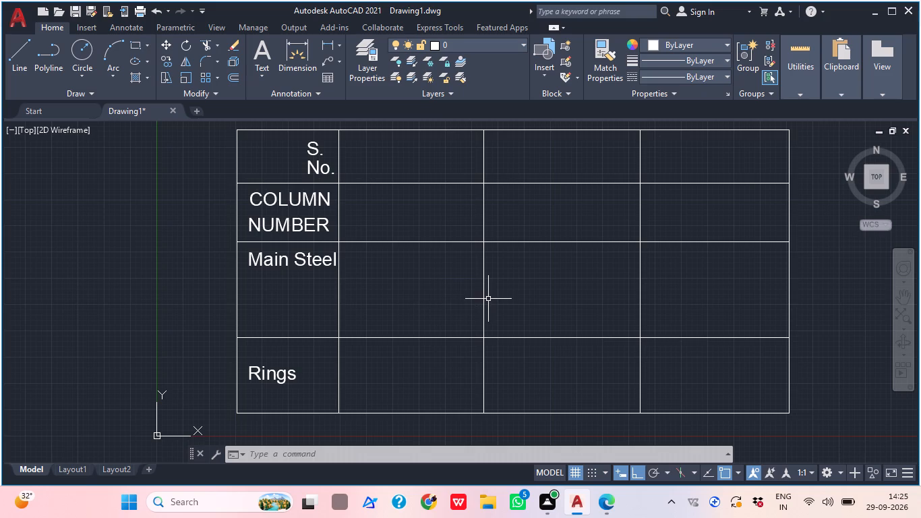
# Change the upper text in the second row's first cell to "Column" in mixed case.
pyautogui.moveTo(488, 299); pyautogui.dragTo(514, 297, button='middle')
pyautogui.moveTo(454, 310); pyautogui.dragTo(434, 324, button='middle')
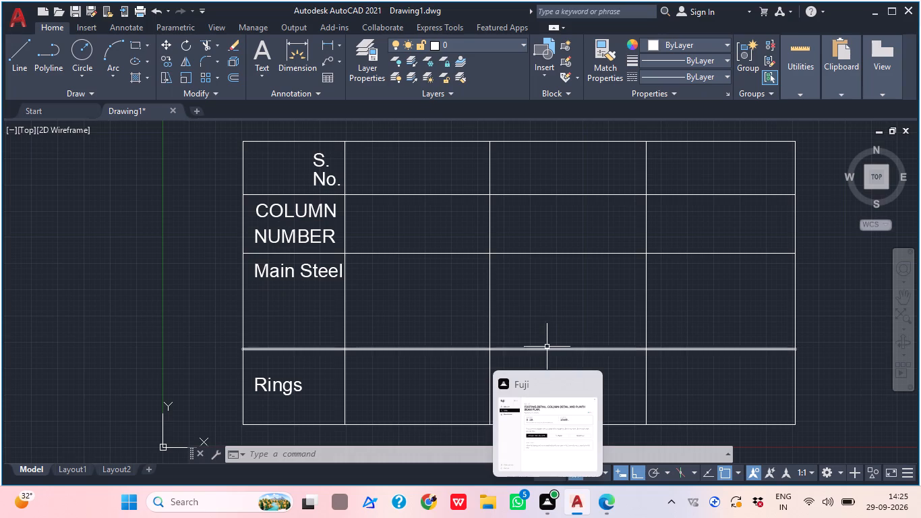
pyautogui.moveTo(390, 315); pyautogui.dragTo(370, 319, button='middle')
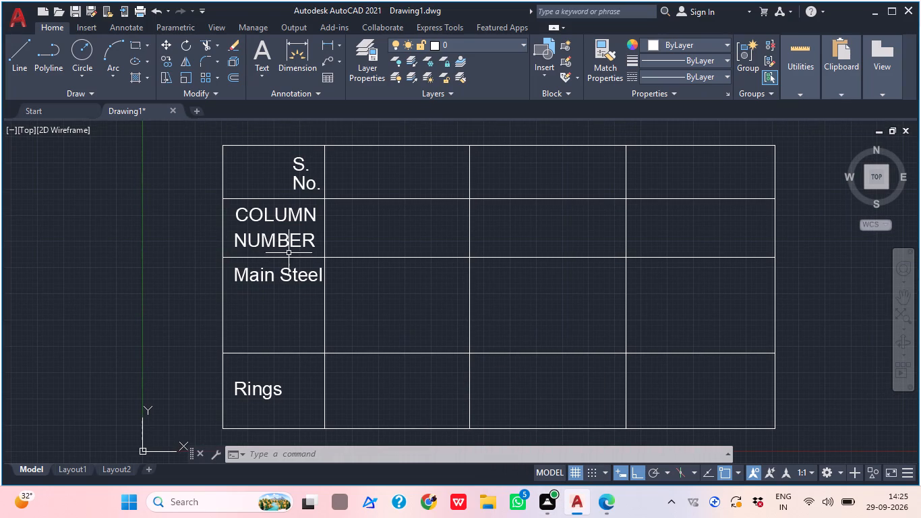
pyautogui.click(291, 207)
pyautogui.doubleClick(280, 222)
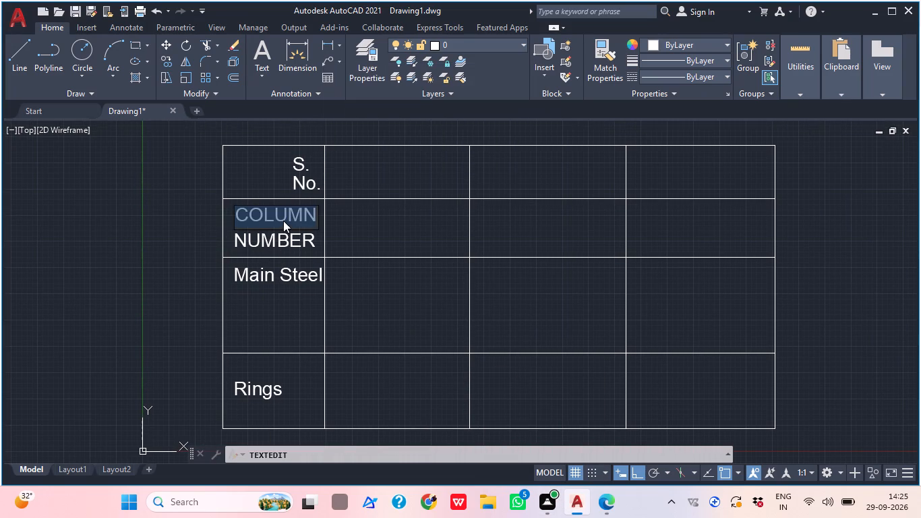
pyautogui.press('c')
pyautogui.write('ol')
pyautogui.write('umn')
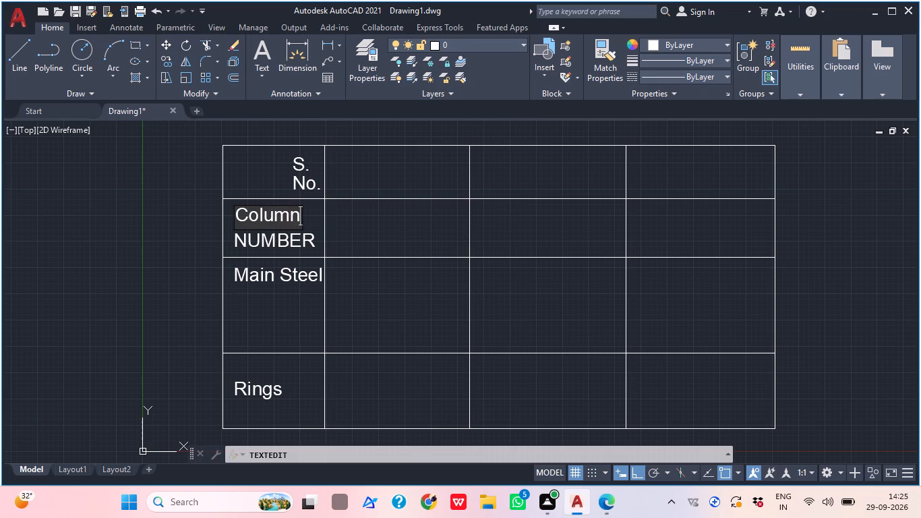
pyautogui.click(247, 231)
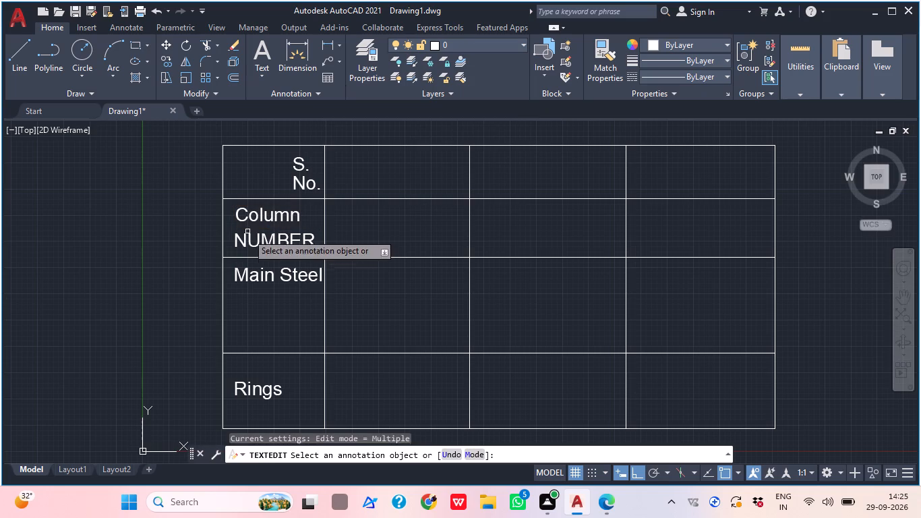
# Change the lower text in the second row's first cell to "Number" in mixed case.
pyautogui.click(245, 250)
pyautogui.click(246, 236)
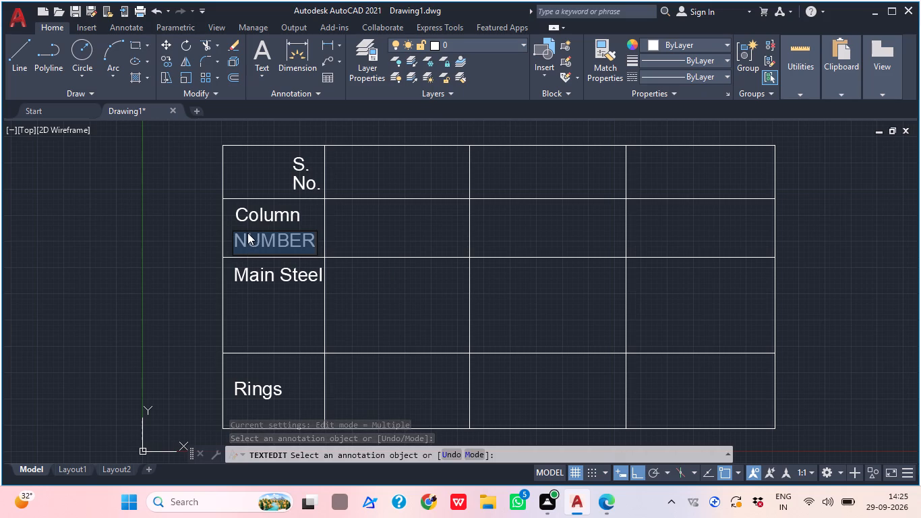
pyautogui.press('n')
pyautogui.write('umber')
pyautogui.click(465, 343)
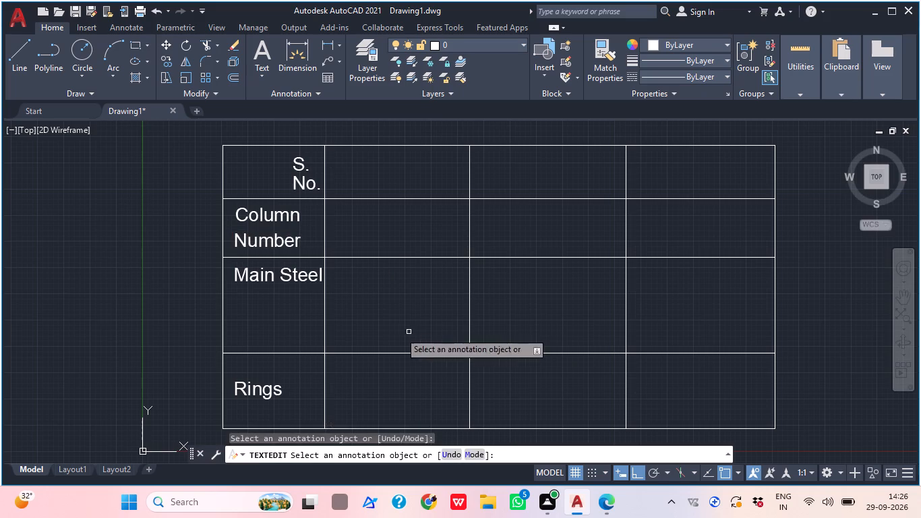
pyautogui.press('Escape')
# Copy the "S." text into the three empty cells of the table's top row, with Ortho turned off.
pyautogui.moveTo(314, 275); pyautogui.dragTo(241, 371, button='middle')
pyautogui.scroll(1, 241, 371)
pyautogui.scroll(-1, 343, 272)
pyautogui.moveTo(355, 281); pyautogui.dragTo(349, 285, button='middle')
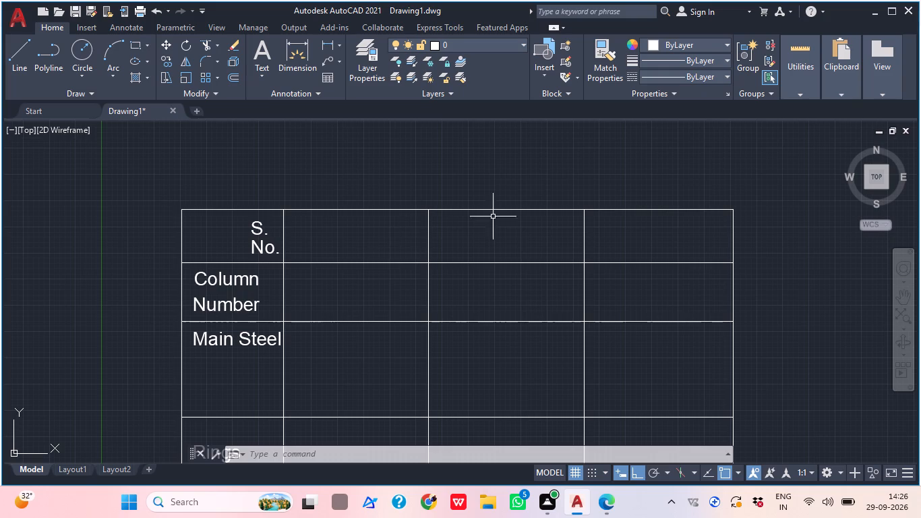
pyautogui.moveTo(369, 280); pyautogui.dragTo(363, 286, button='middle')
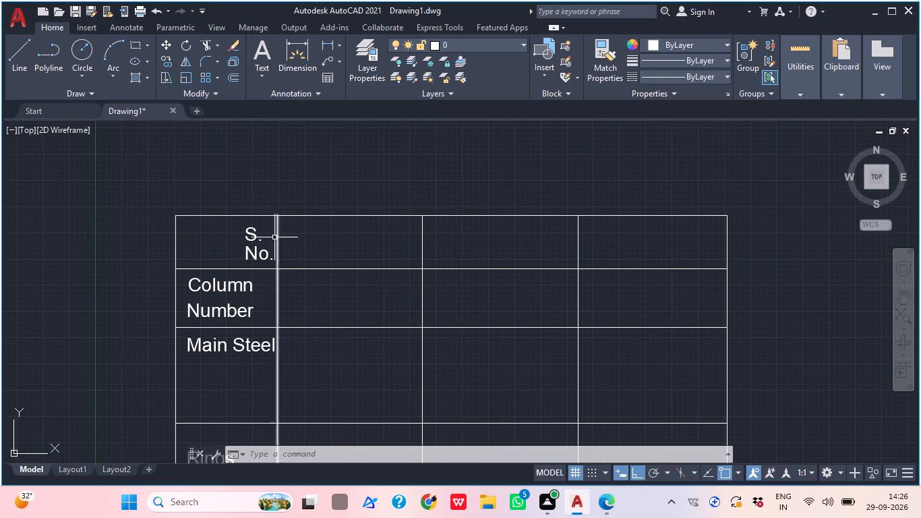
pyautogui.scroll(1, 254, 241)
pyautogui.click(249, 231)
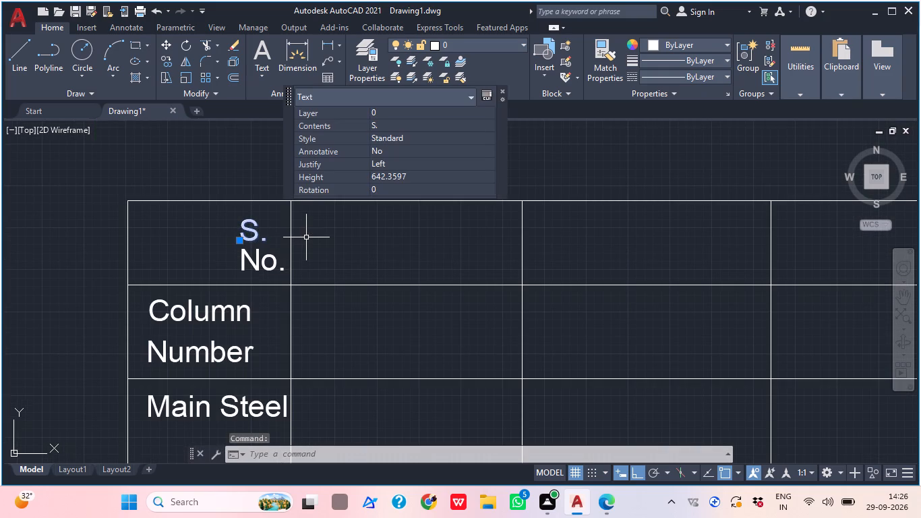
pyautogui.press('c')
pyautogui.press('o')
pyautogui.press('space')
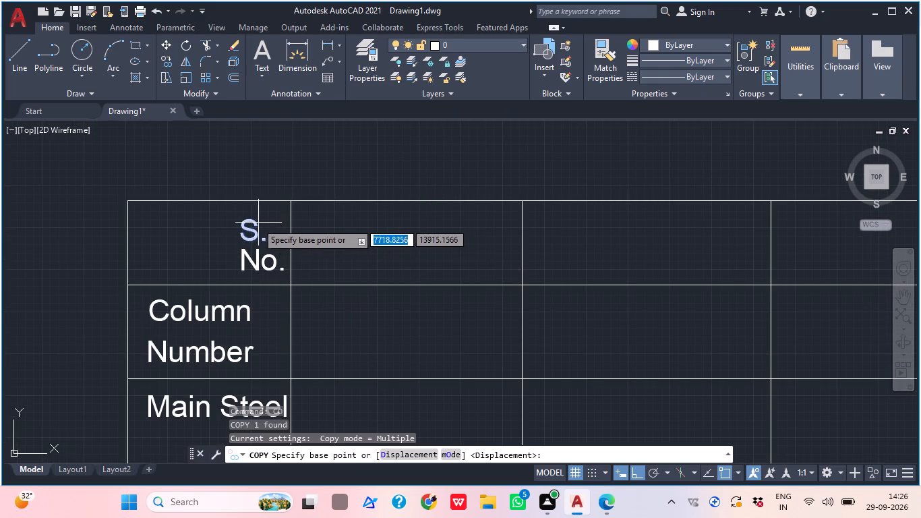
pyautogui.click(253, 223)
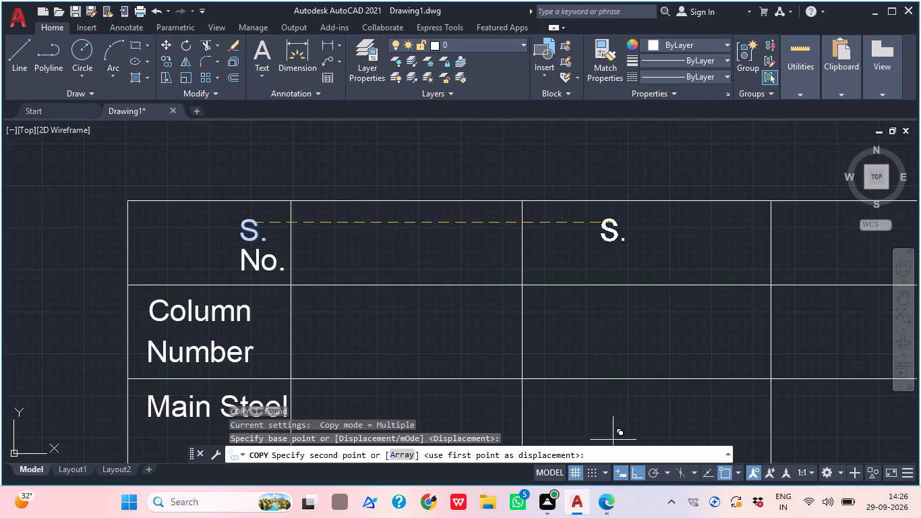
pyautogui.click(638, 477)
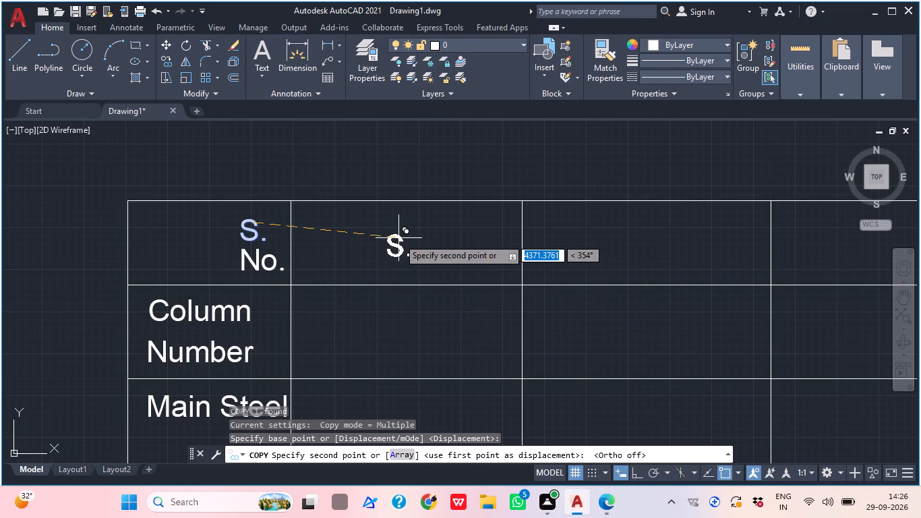
pyautogui.click(398, 238)
pyautogui.moveTo(518, 252); pyautogui.dragTo(365, 269, button='middle')
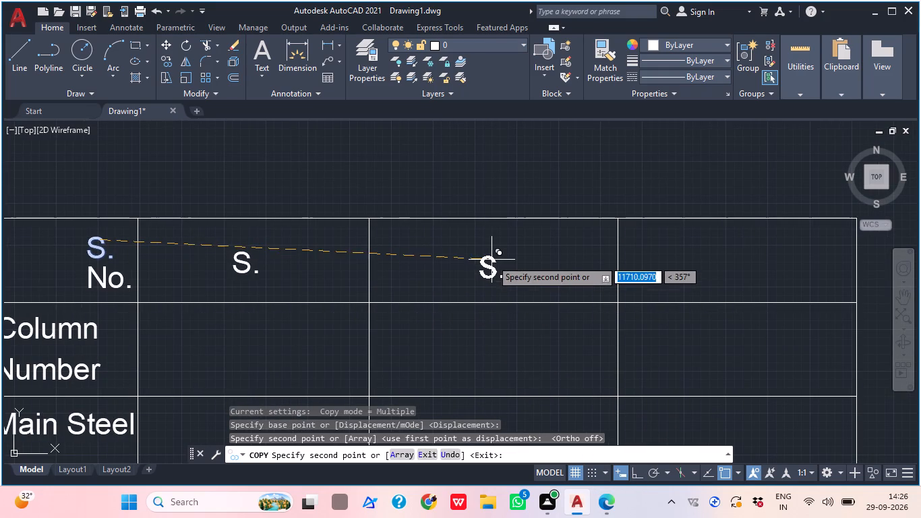
pyautogui.click(493, 254)
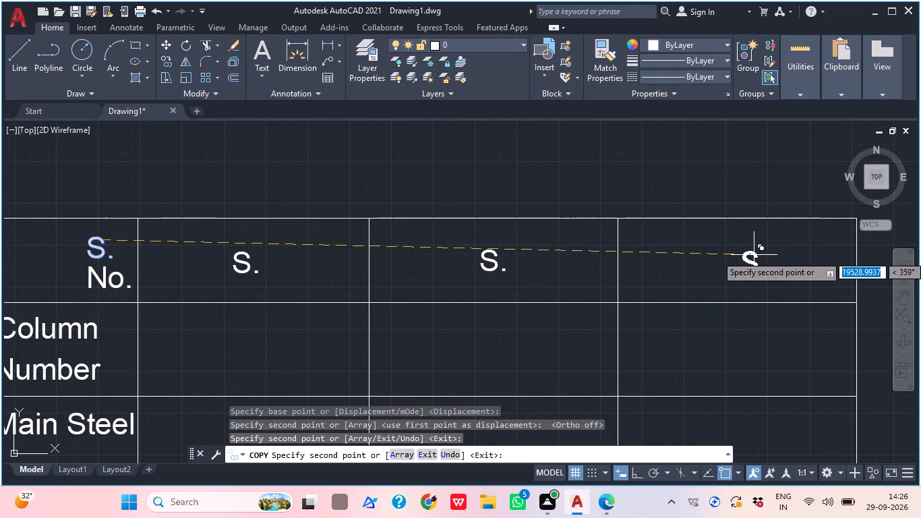
pyautogui.click(746, 248)
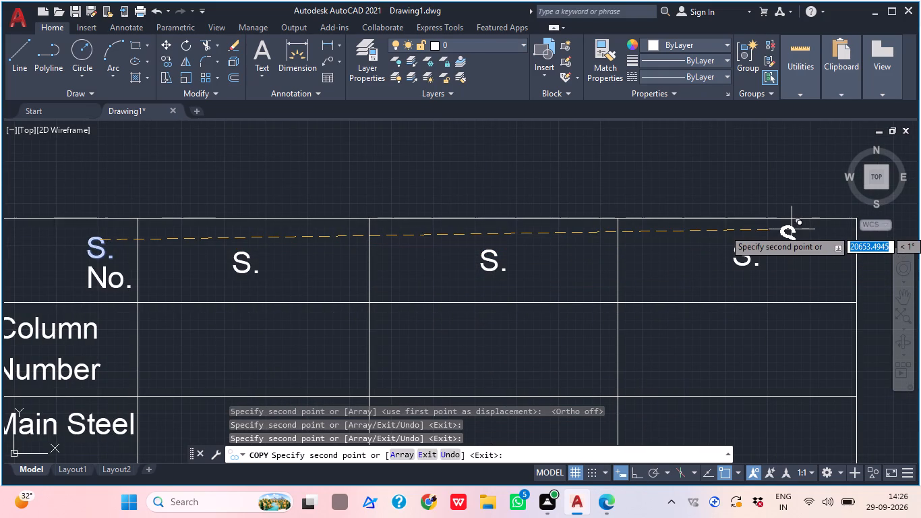
pyautogui.press('Escape')
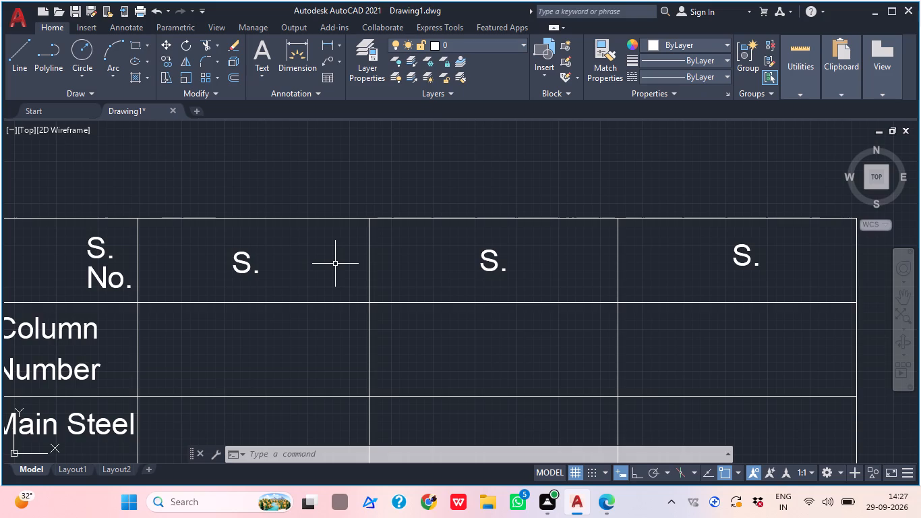
# Change the copied "S." texts in the top row's second and third cells to "1" and "2".
pyautogui.doubleClick(248, 264)
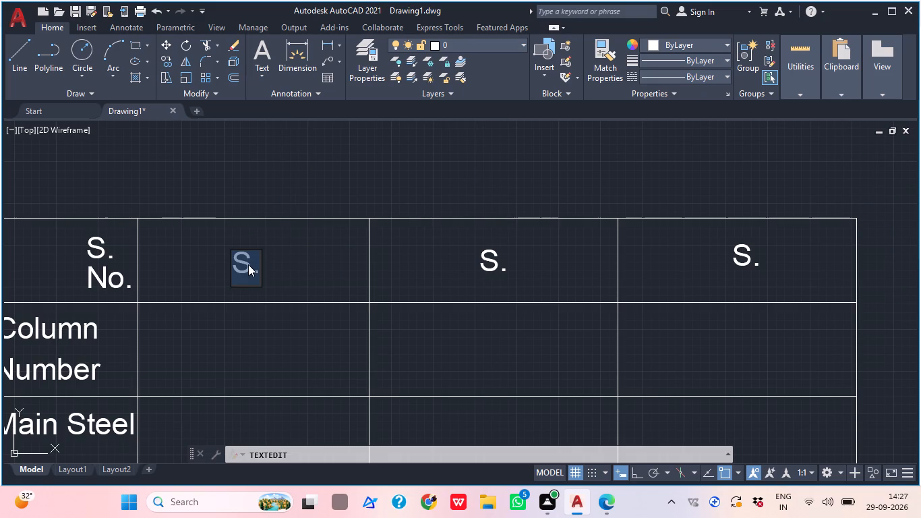
pyautogui.press('1')
pyautogui.doubleClick(493, 264)
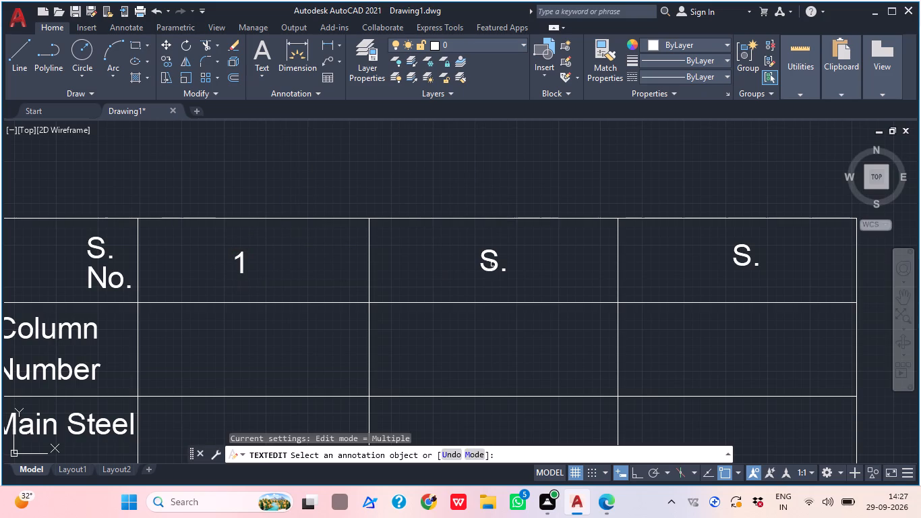
pyautogui.click(493, 263)
pyautogui.press('2')
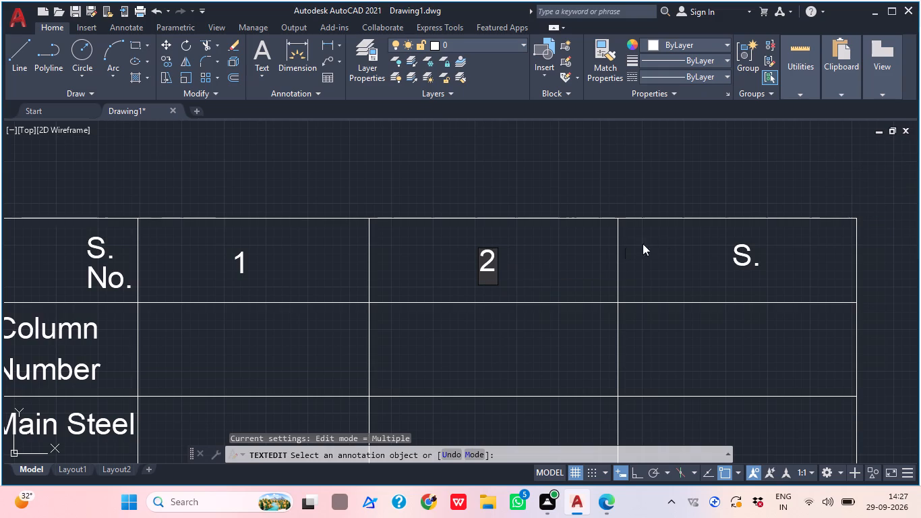
pyautogui.click(740, 249)
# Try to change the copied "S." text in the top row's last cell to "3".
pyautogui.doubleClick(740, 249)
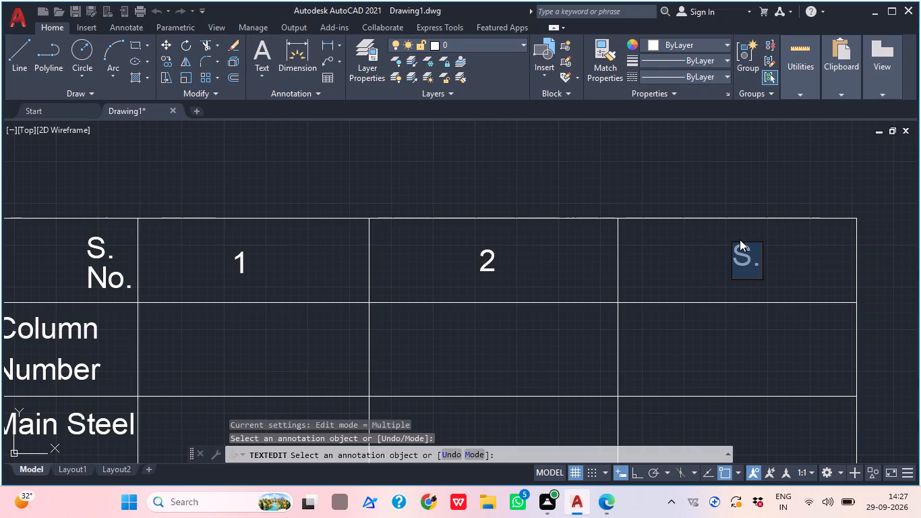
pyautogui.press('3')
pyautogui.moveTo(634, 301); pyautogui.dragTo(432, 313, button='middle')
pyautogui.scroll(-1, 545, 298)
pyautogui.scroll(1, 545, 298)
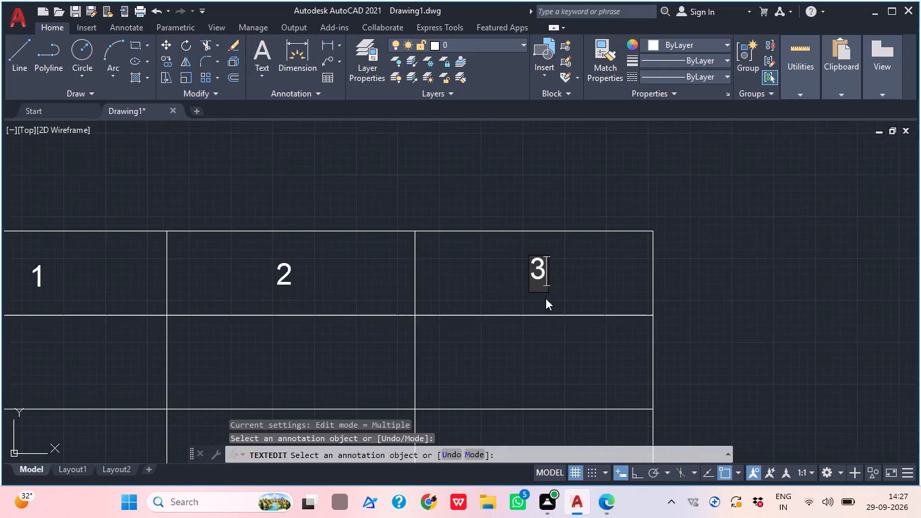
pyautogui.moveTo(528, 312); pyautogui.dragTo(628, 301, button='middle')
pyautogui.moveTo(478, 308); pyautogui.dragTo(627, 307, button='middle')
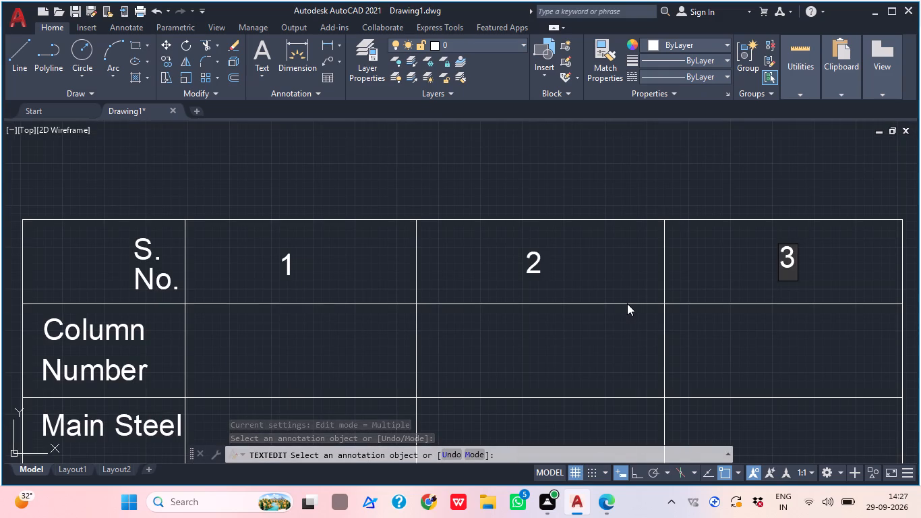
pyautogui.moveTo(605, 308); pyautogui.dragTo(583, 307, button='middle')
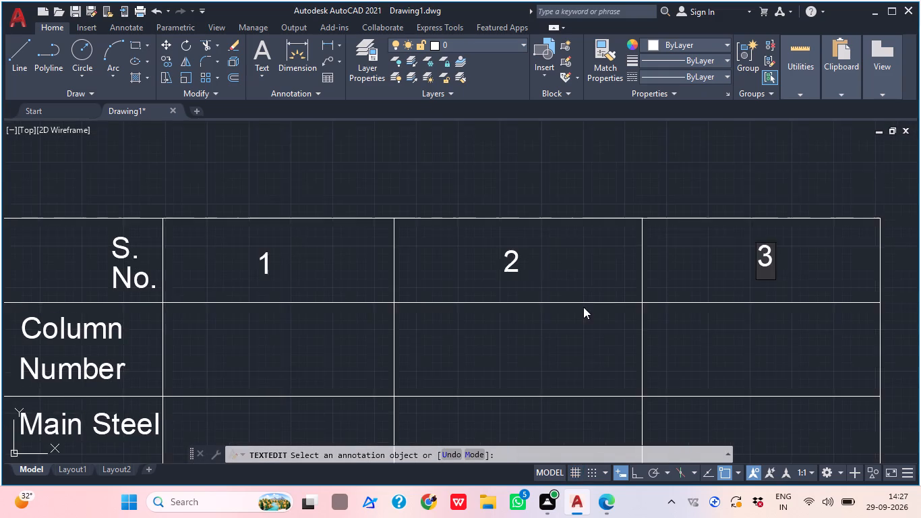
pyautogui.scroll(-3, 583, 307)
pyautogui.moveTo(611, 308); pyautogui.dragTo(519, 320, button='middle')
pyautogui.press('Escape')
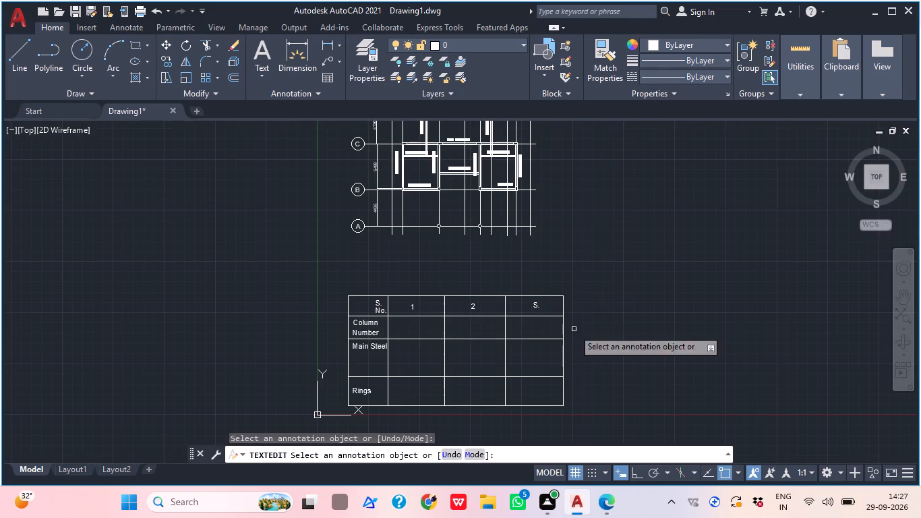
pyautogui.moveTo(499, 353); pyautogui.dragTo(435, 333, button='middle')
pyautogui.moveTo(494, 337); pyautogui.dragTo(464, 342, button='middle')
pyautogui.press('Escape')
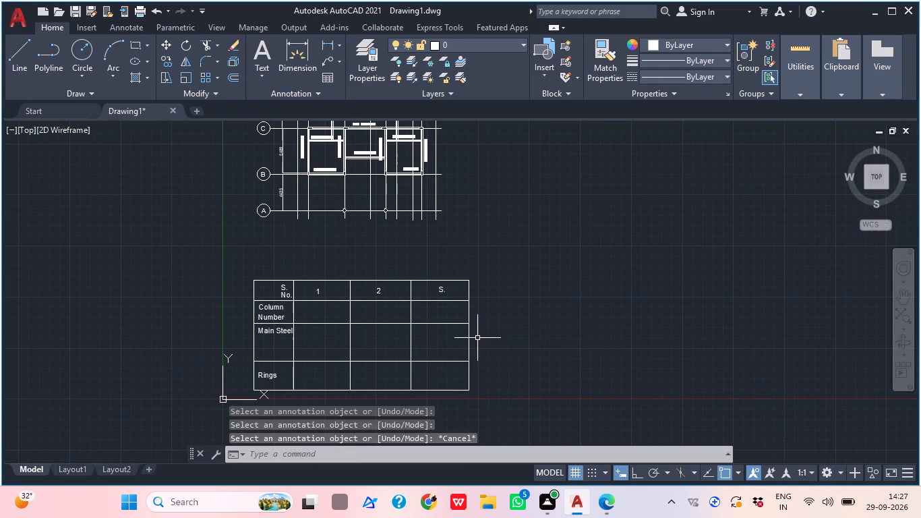
# Copy the table's last inner vertical line about 14,520 units horizontally past the table's outer edge, with Ortho turned on.
pyautogui.click(410, 377)
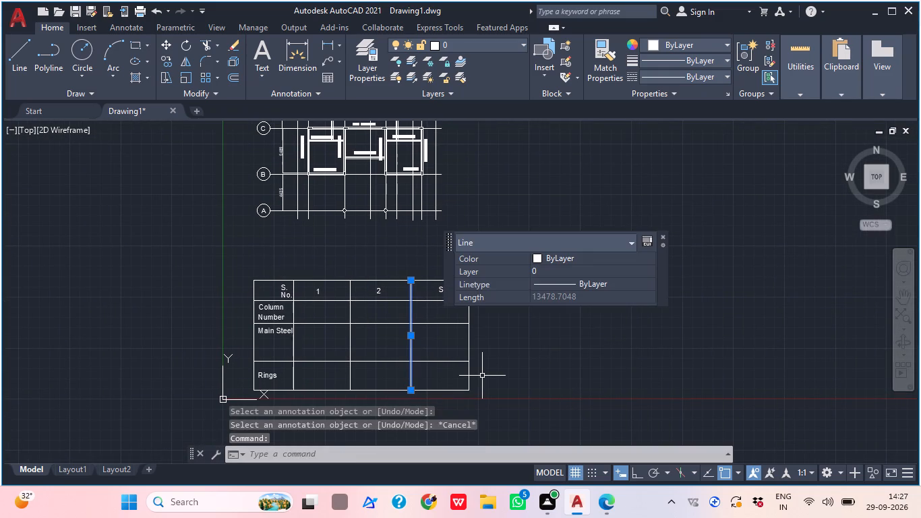
pyautogui.press('c')
pyautogui.press('o')
pyautogui.press('space')
pyautogui.click(406, 395)
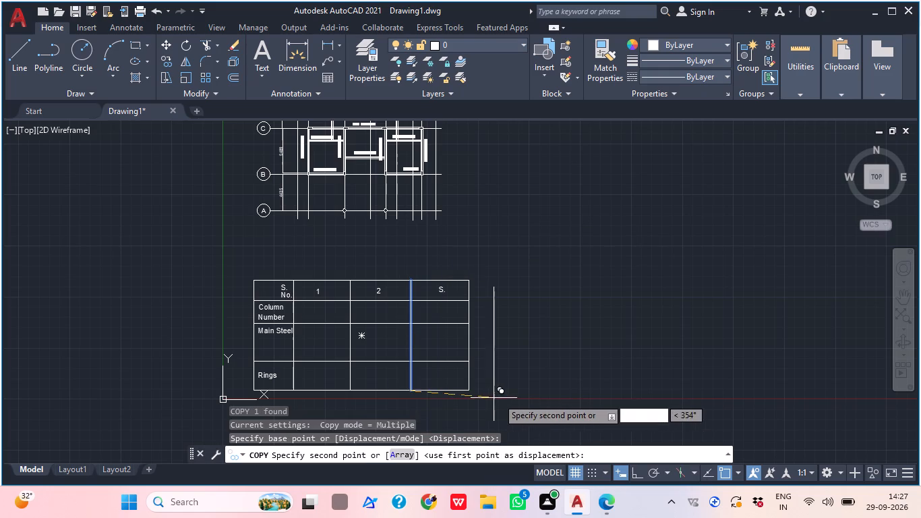
pyautogui.click(634, 471)
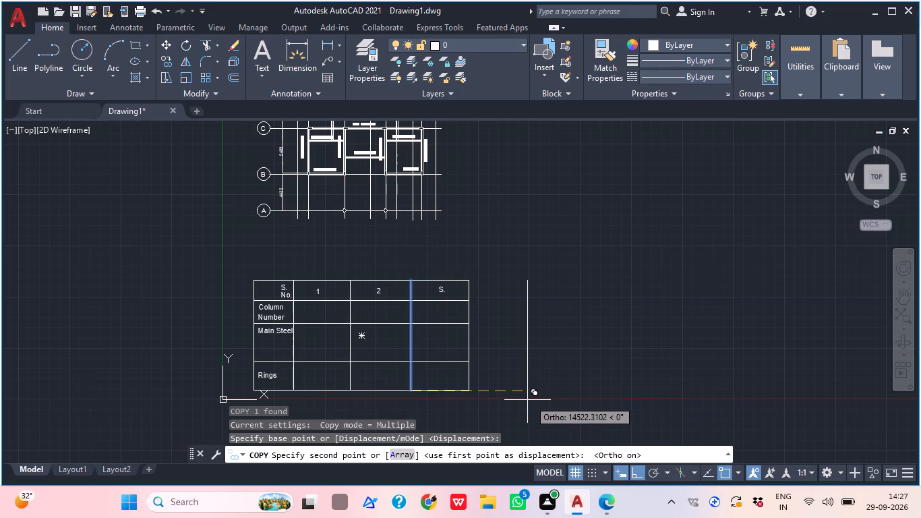
pyautogui.click(527, 400)
pyautogui.press('Escape')
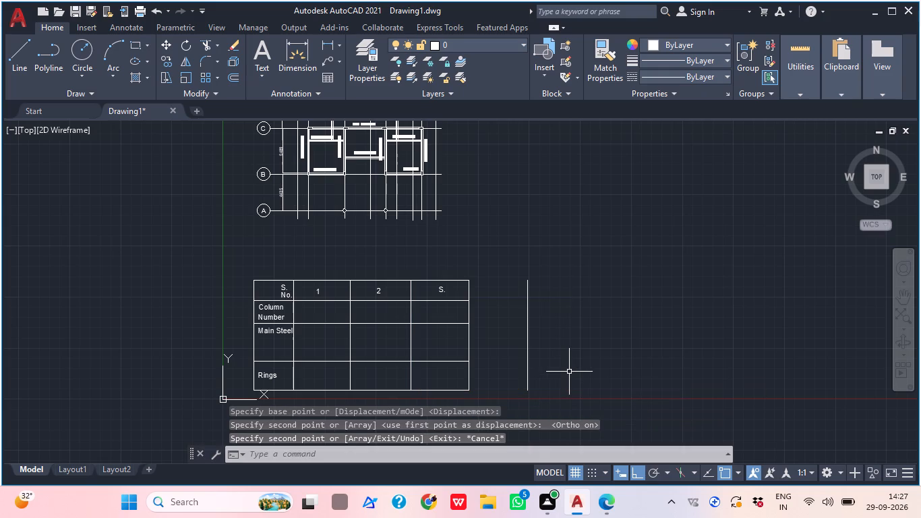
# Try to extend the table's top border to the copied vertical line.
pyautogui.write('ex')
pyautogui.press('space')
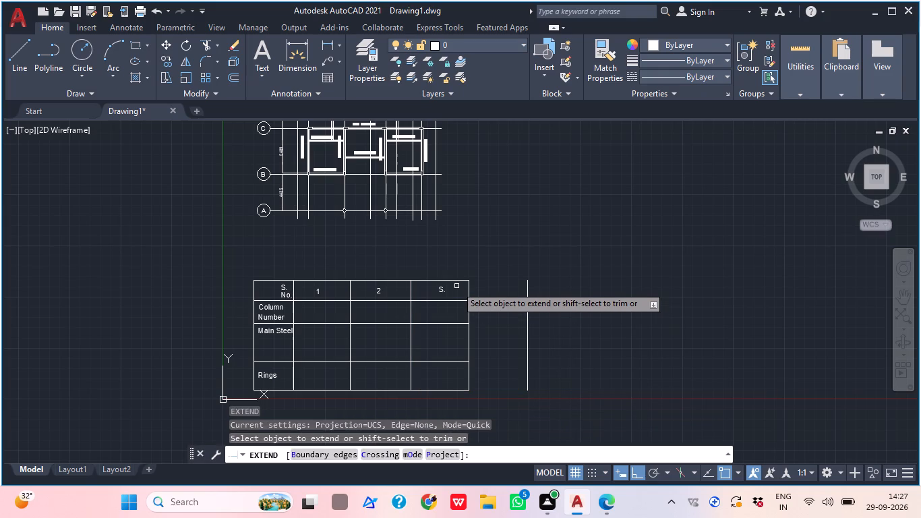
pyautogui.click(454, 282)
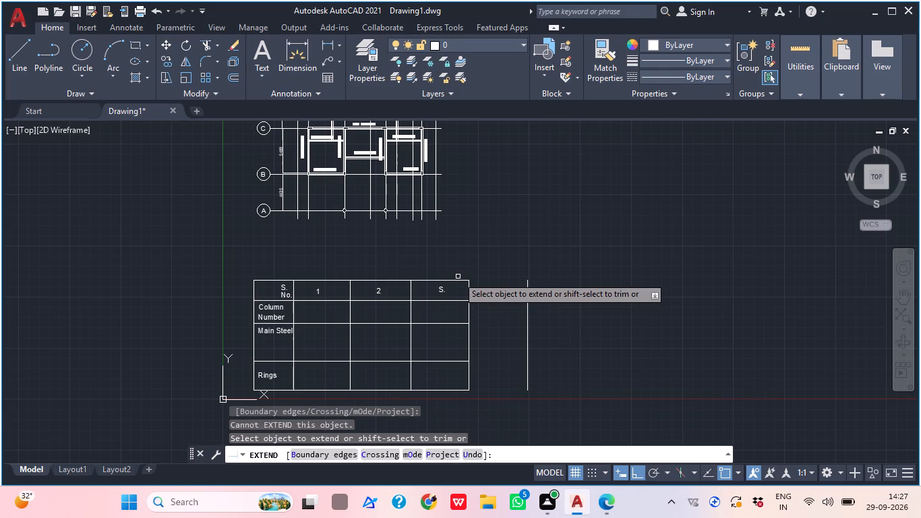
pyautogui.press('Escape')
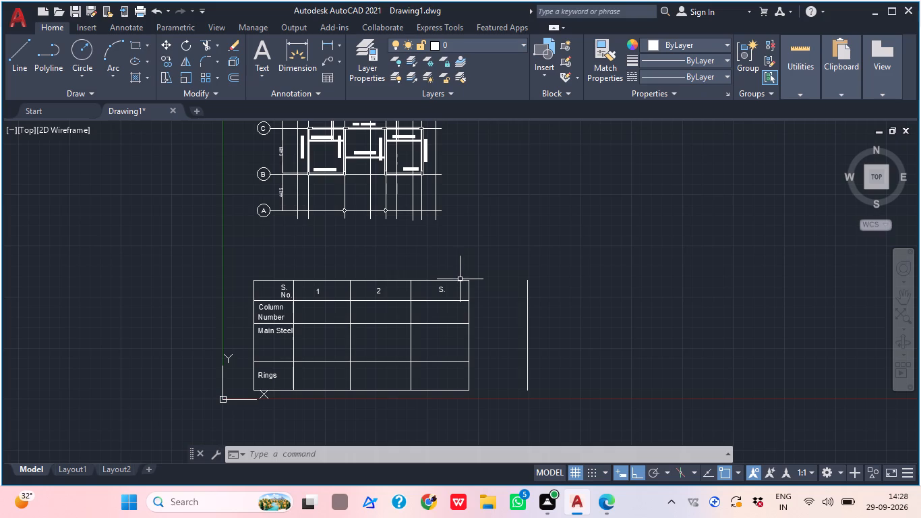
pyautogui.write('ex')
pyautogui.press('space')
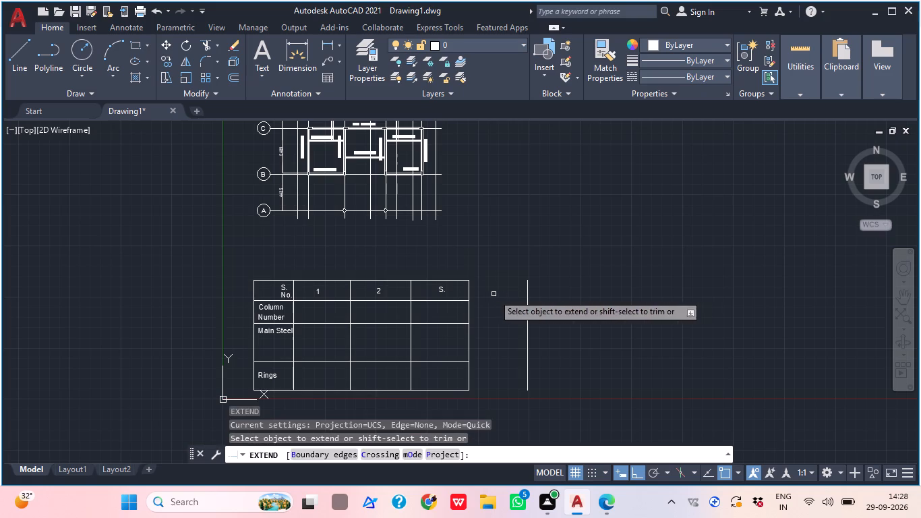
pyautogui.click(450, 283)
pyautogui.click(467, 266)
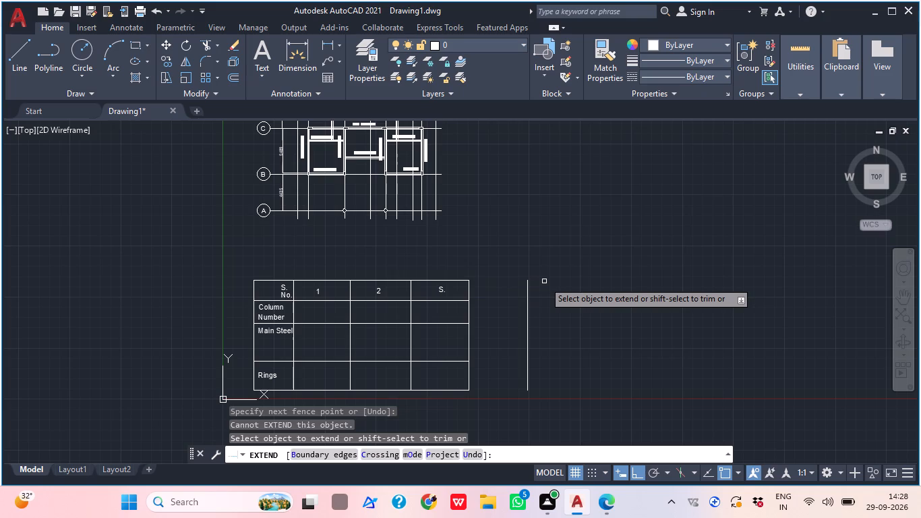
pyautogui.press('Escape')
# Draw lines continuing the table's top and bottom borders to the copied vertical line, enclosing a new last column.
pyautogui.press('l')
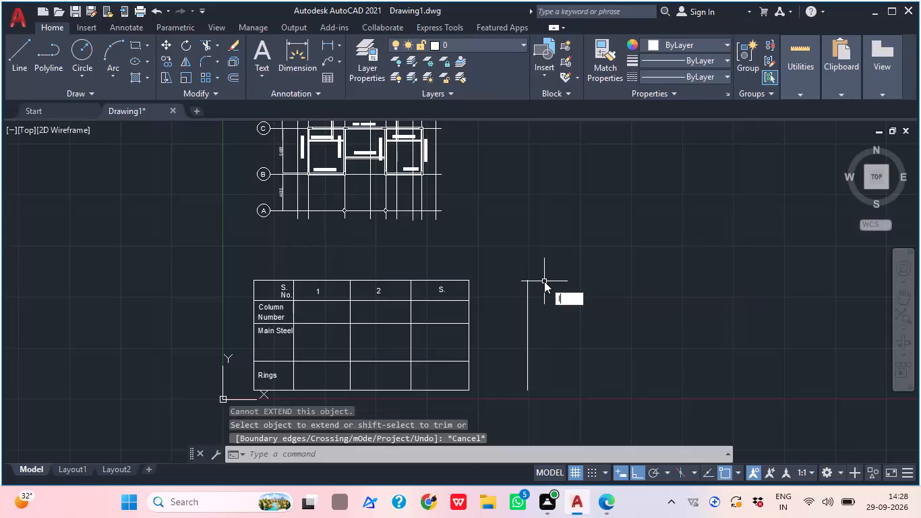
pyautogui.press('space')
pyautogui.click(468, 282)
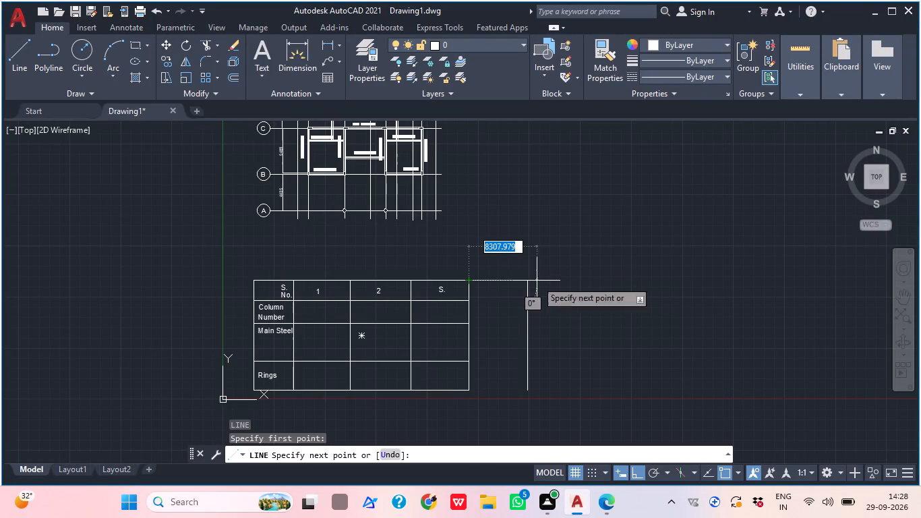
pyautogui.click(533, 279)
pyautogui.press('Escape')
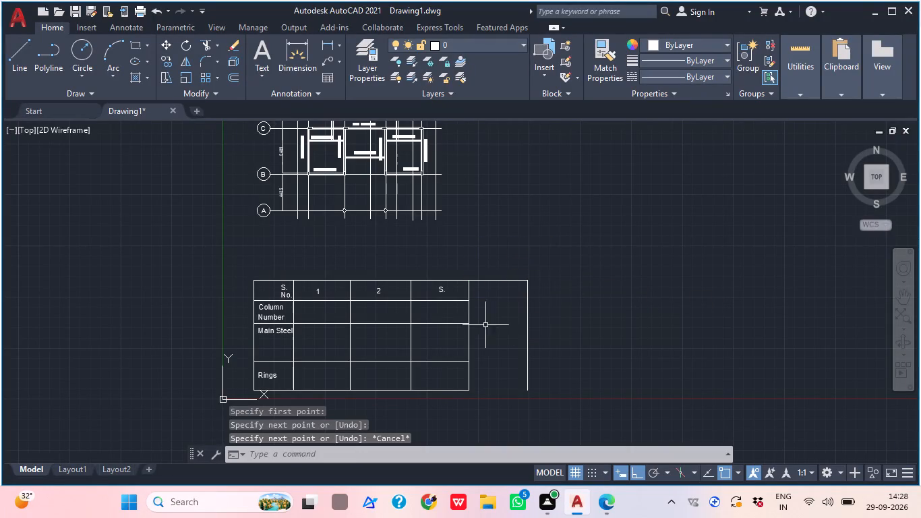
pyautogui.write('l')
pyautogui.press('space')
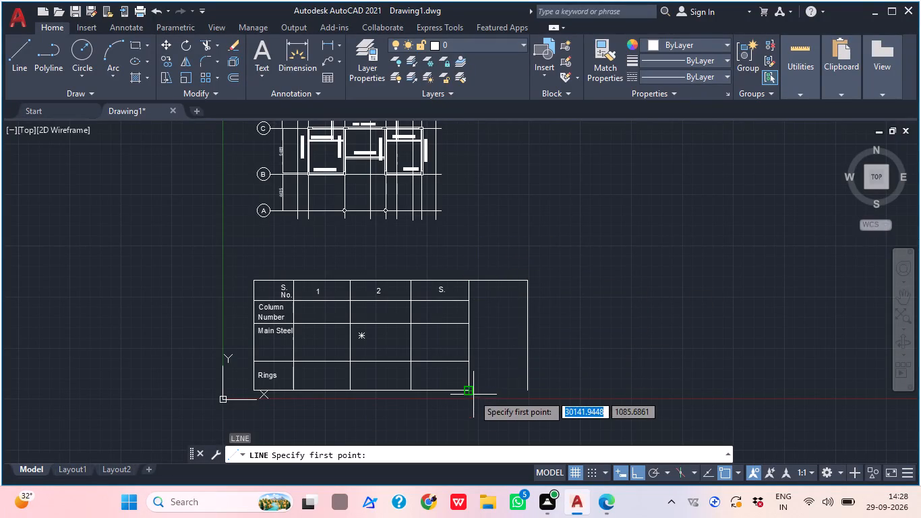
pyautogui.click(469, 389)
pyautogui.click(528, 388)
pyautogui.press('Escape')
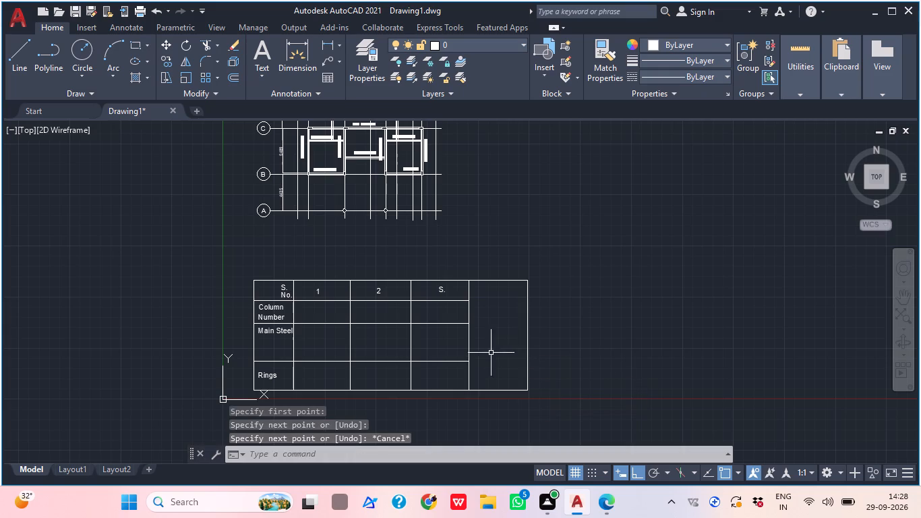
# Draw lines continuing the lower and upper edges of the Main Steel row across the new last column.
pyautogui.write('l')
pyautogui.press('space')
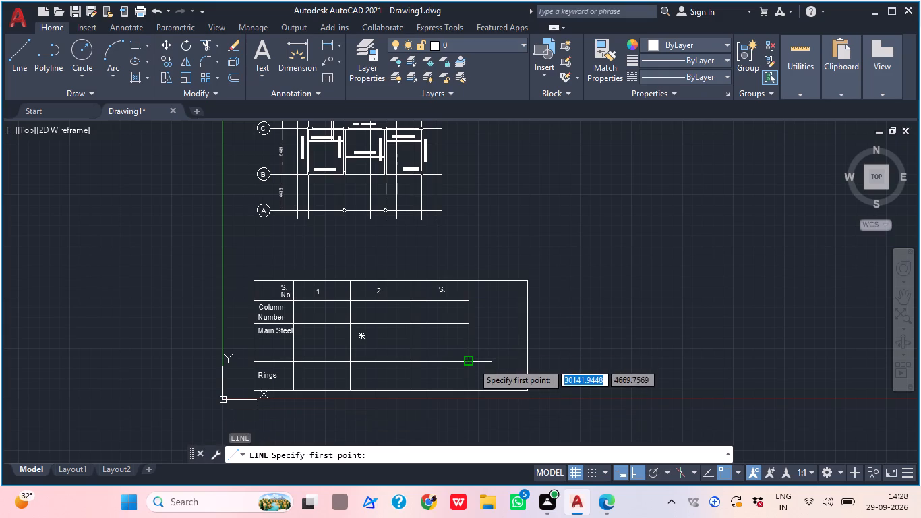
pyautogui.moveTo(473, 363); pyautogui.dragTo(483, 366)
pyautogui.click(533, 357)
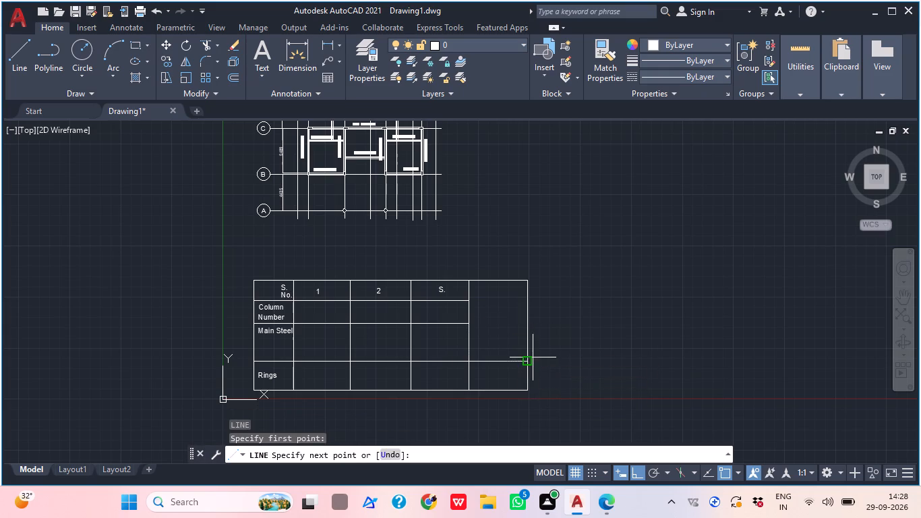
pyautogui.press('Escape')
pyautogui.press('o')
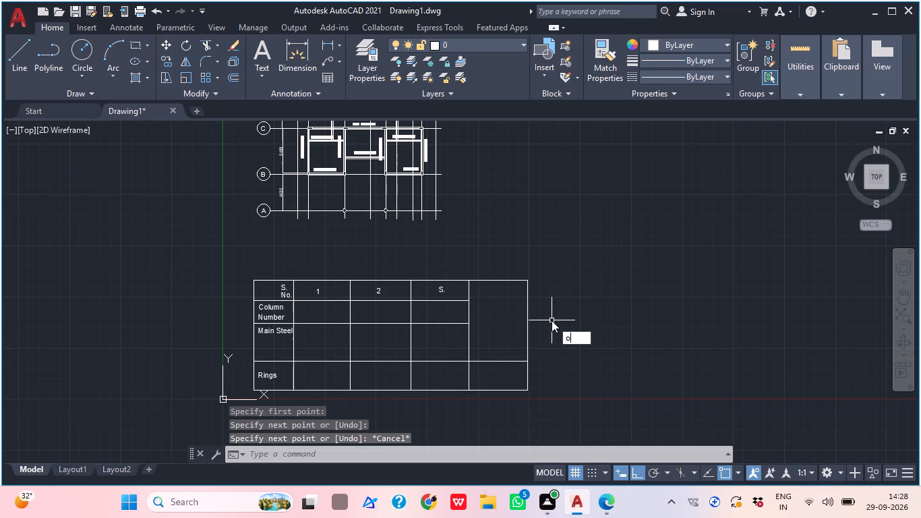
pyautogui.press('Escape')
pyautogui.write('l')
pyautogui.press('space')
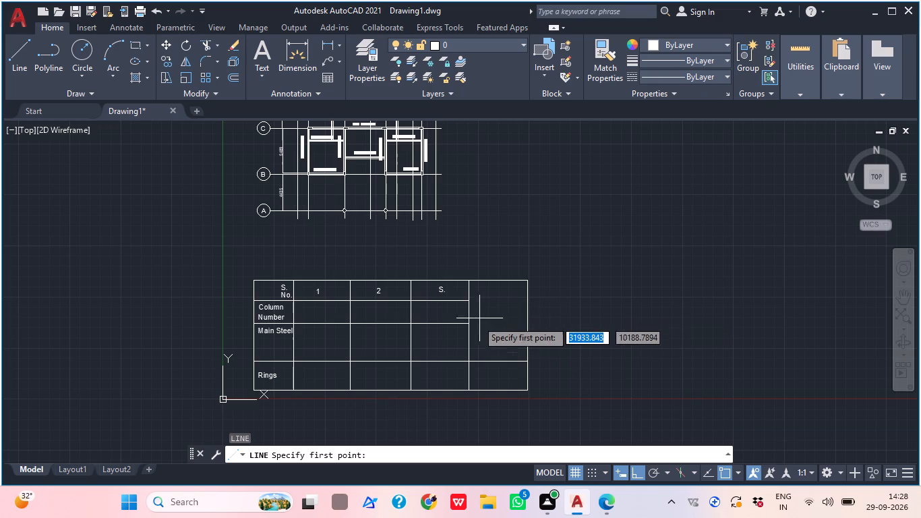
pyautogui.click(472, 324)
pyautogui.click(527, 324)
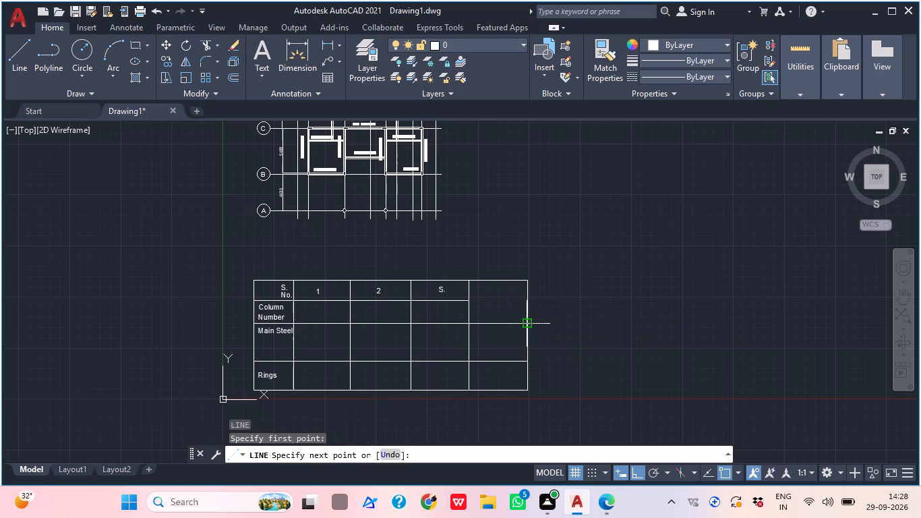
pyautogui.press('Escape')
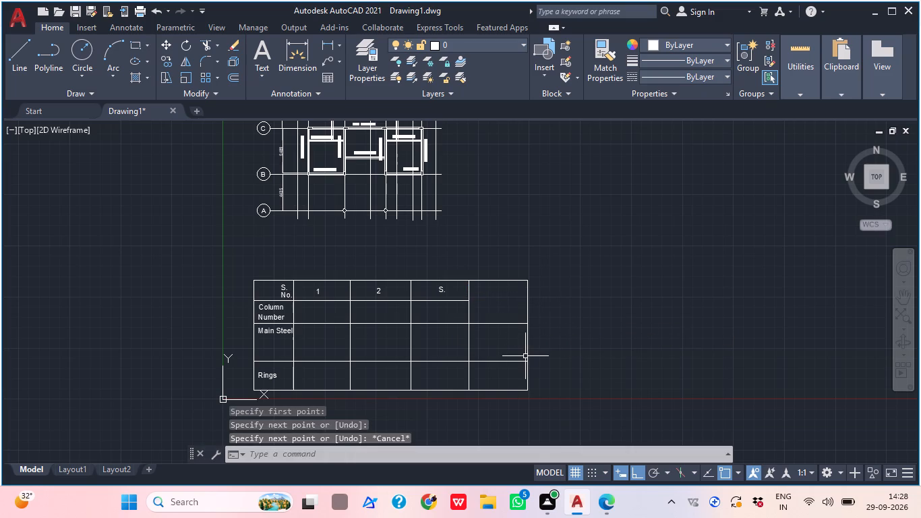
# Draw a line continuing the upper edge of the Column Number row across the new last column.
pyautogui.write('l')
pyautogui.press('space')
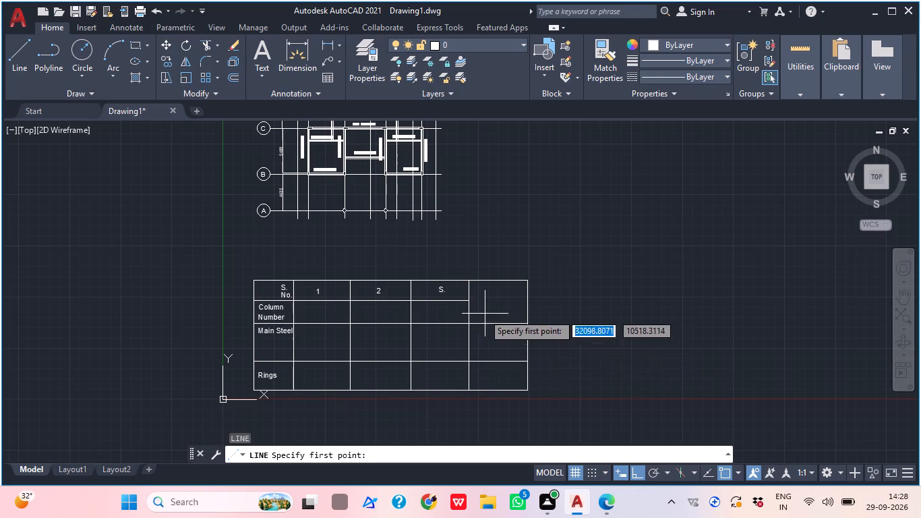
pyautogui.click(471, 301)
pyautogui.click(531, 301)
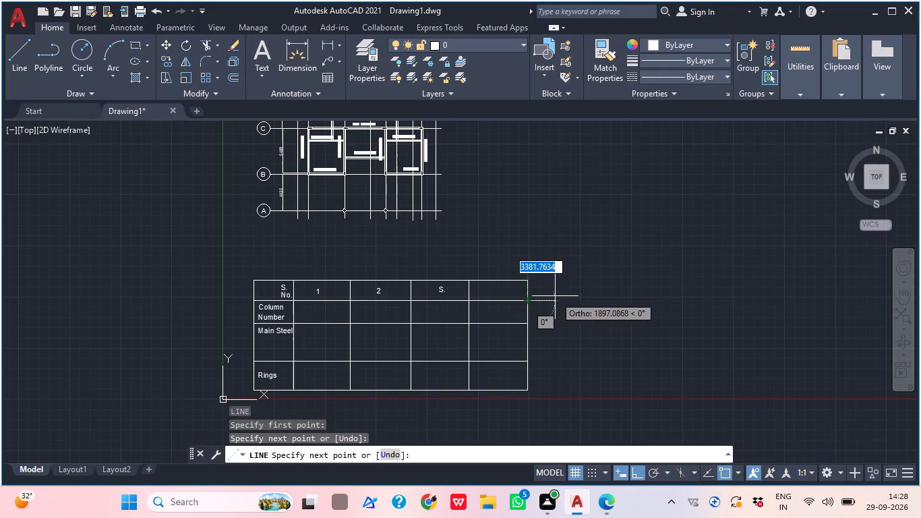
pyautogui.press('Escape')
# Change the remaining "S." text in the top row's fourth cell to "4".
pyautogui.moveTo(583, 308); pyautogui.dragTo(535, 314, button='middle')
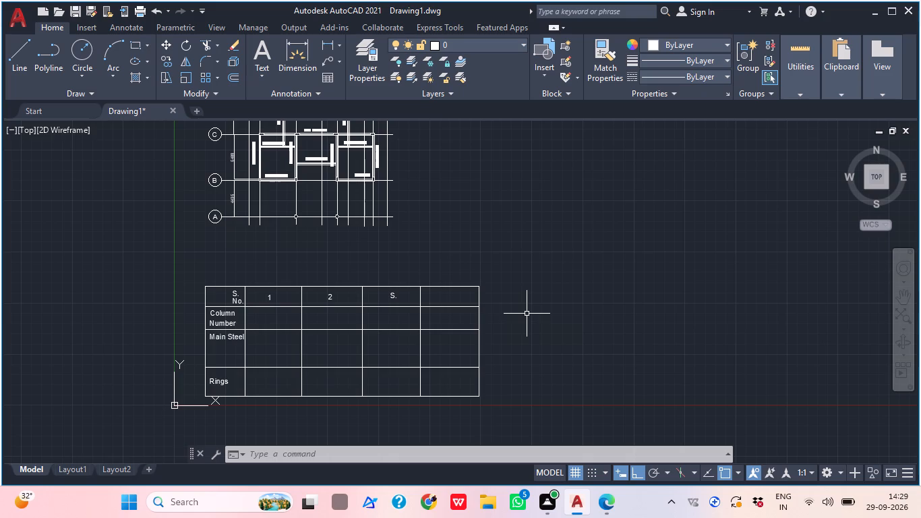
pyautogui.scroll(2, 398, 303)
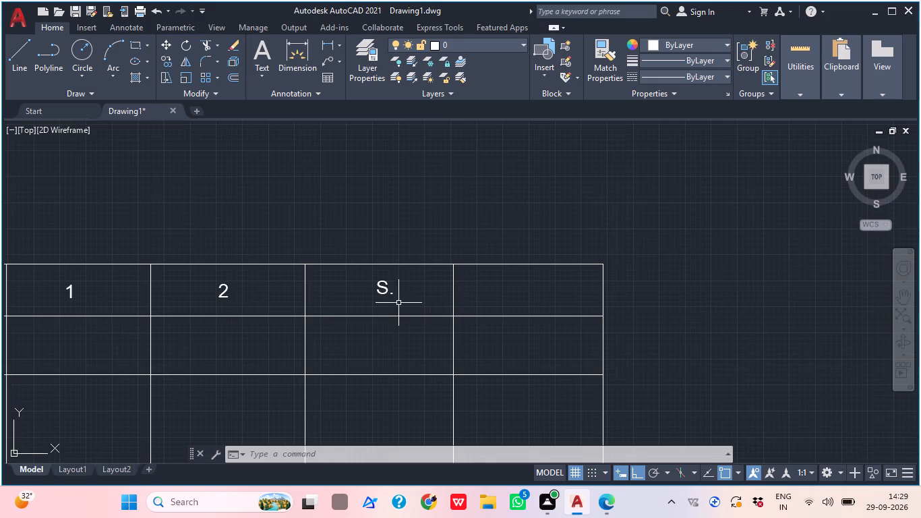
pyautogui.doubleClick(382, 287)
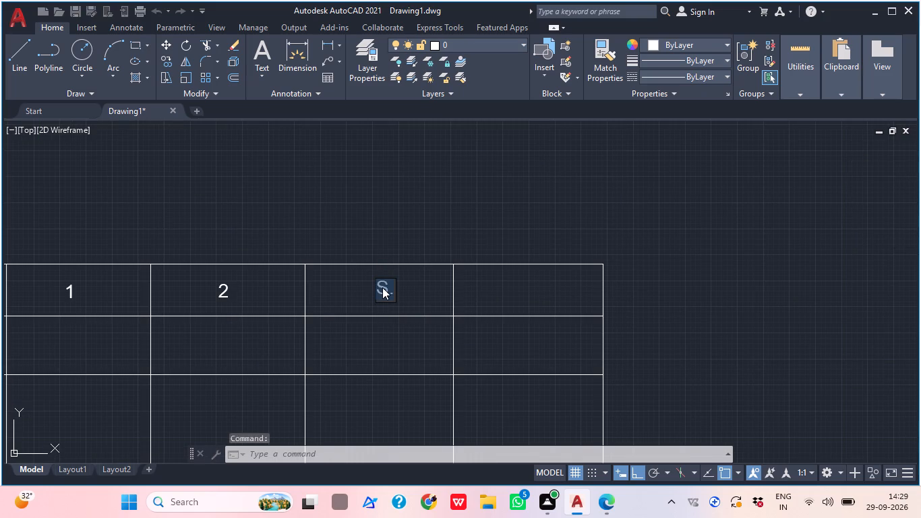
pyautogui.press('4')
pyautogui.click(412, 295)
pyautogui.click(382, 284)
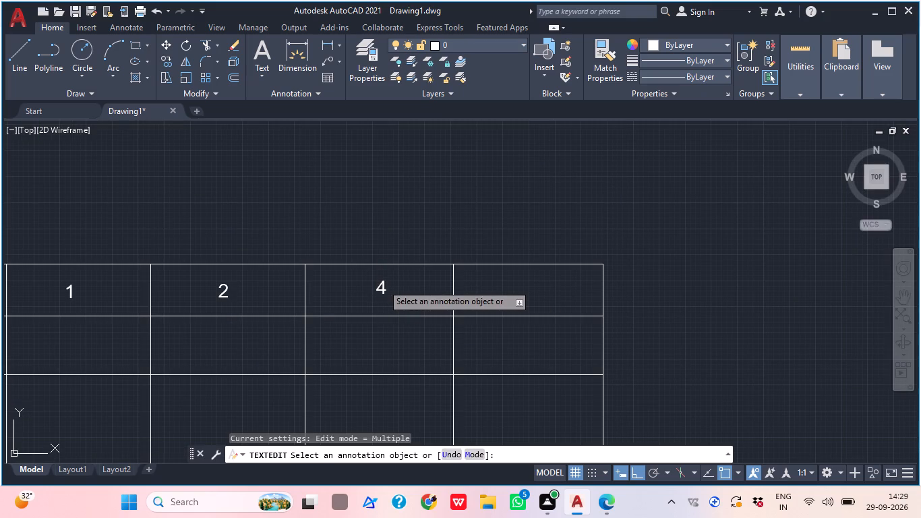
pyautogui.press('Escape')
pyautogui.press('Escape')
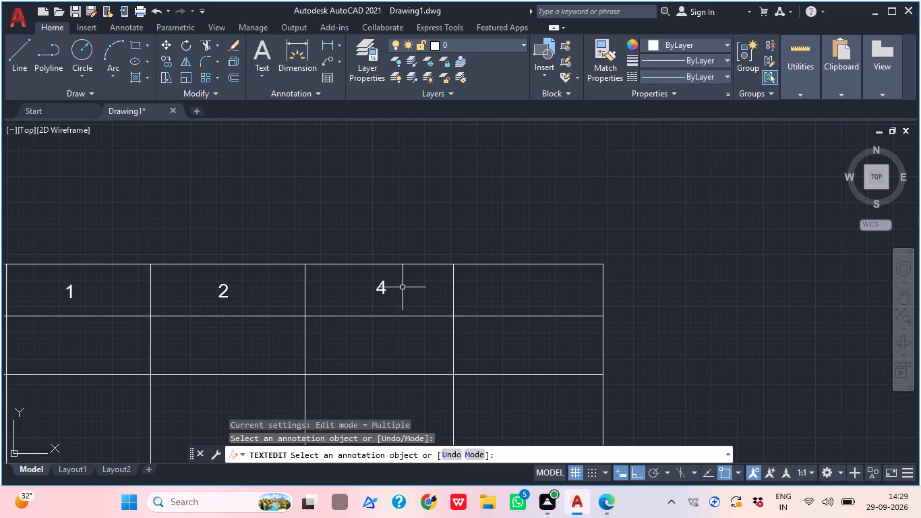
# Copy the "4" text horizontally into the empty last cell of the top row.
pyautogui.click(390, 289)
pyautogui.click(377, 293)
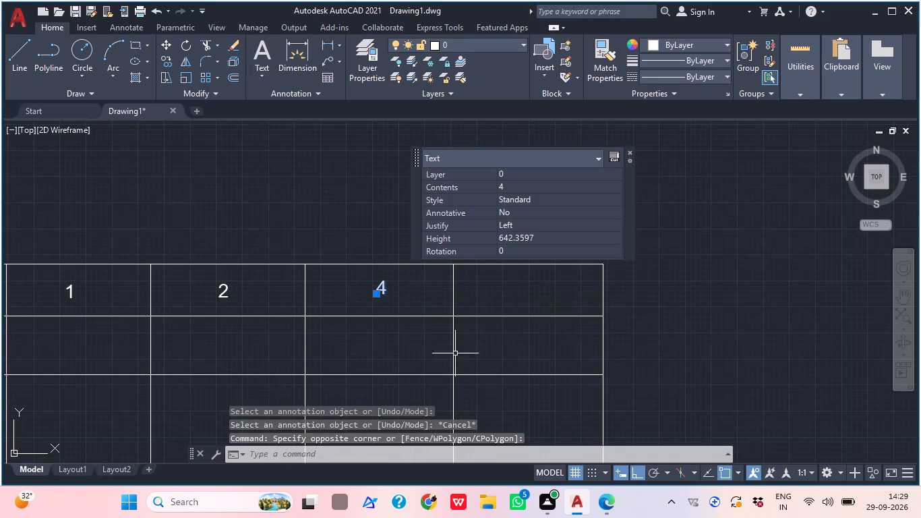
pyautogui.press('c')
pyautogui.press('o')
pyautogui.press('space')
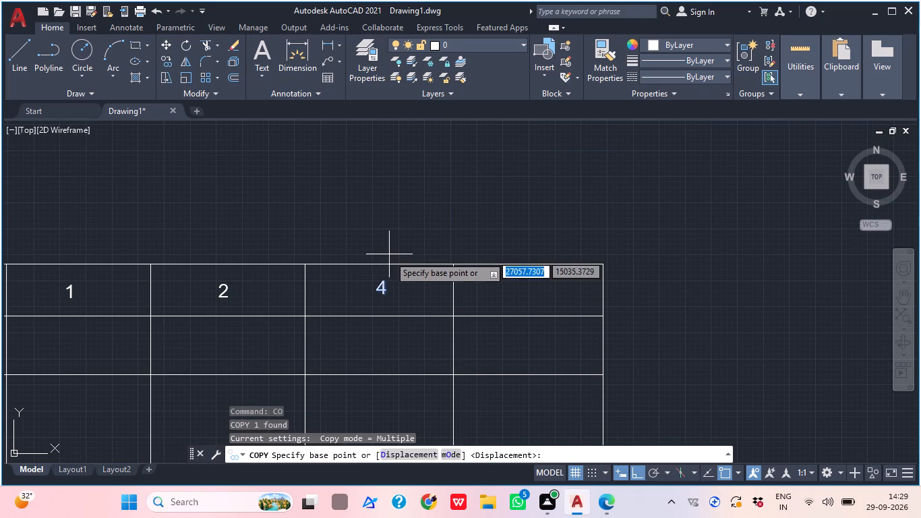
pyautogui.click(381, 285)
pyautogui.click(523, 289)
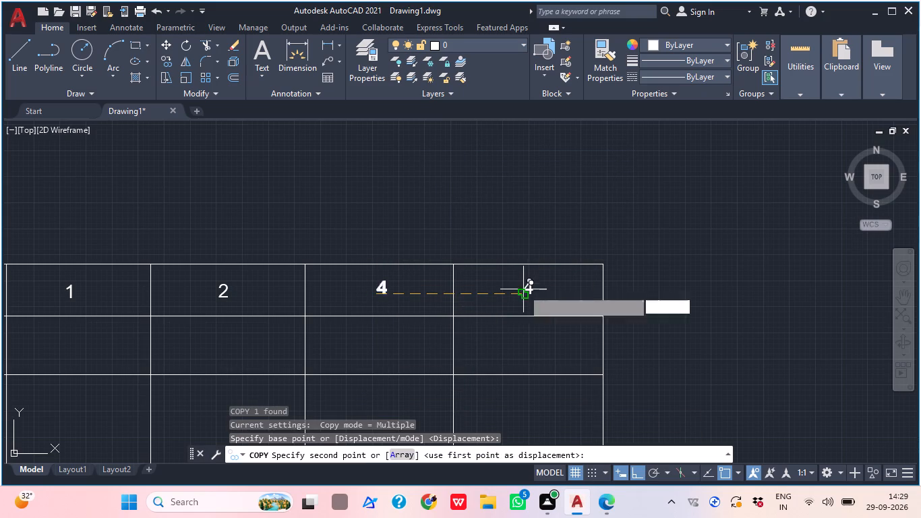
pyautogui.press('Escape')
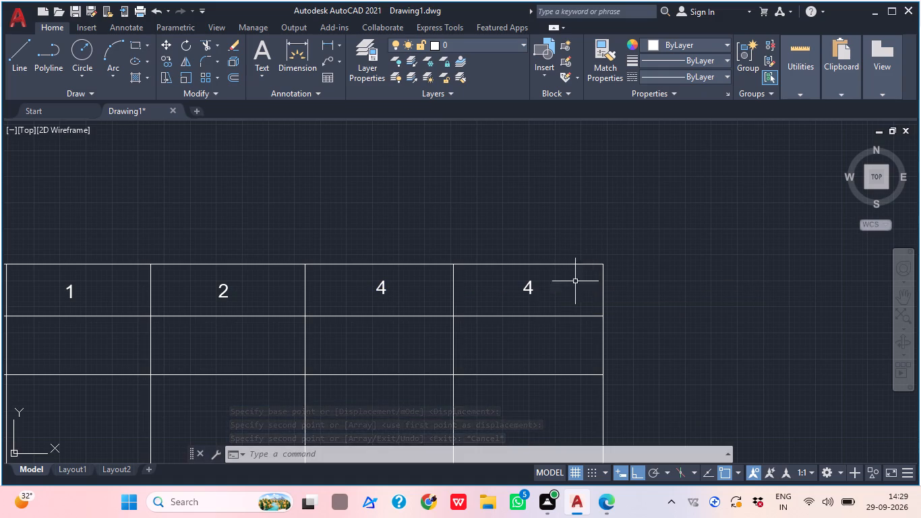
# Change the copied text in the top row's last cell to "5".
pyautogui.doubleClick(532, 286)
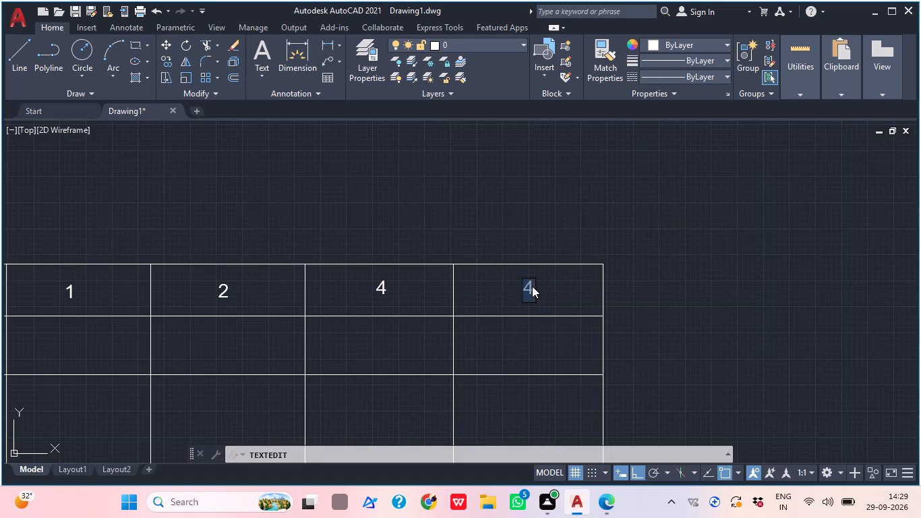
pyautogui.press('5')
pyautogui.click(542, 302)
pyautogui.press('Escape')
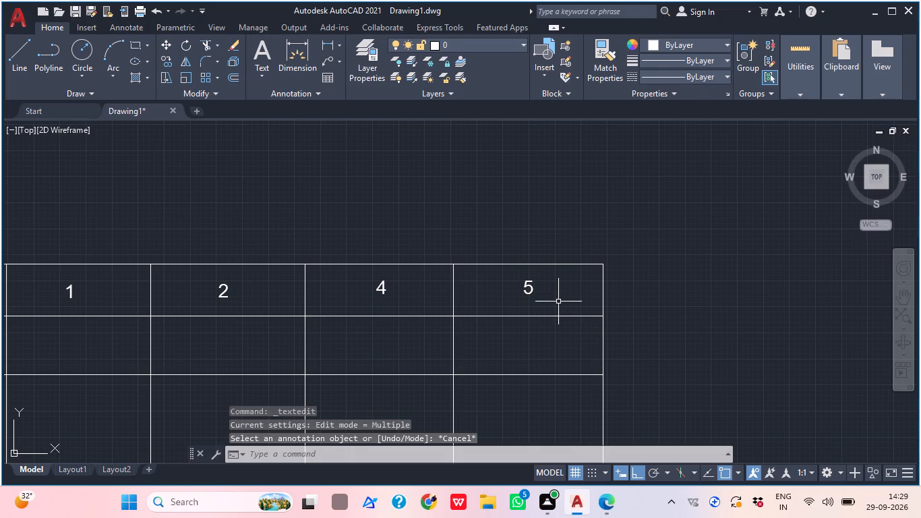
pyautogui.scroll(-1, 541, 296)
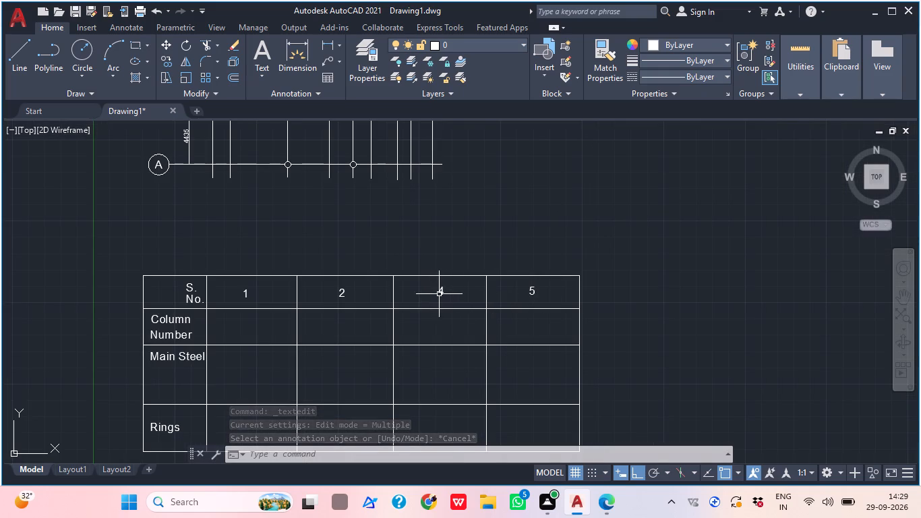
# Undo the last text edit in the top row's last cell.
pyautogui.hotkey('ctrl', 'z')
pyautogui.hotkey('ctrl', 'z')
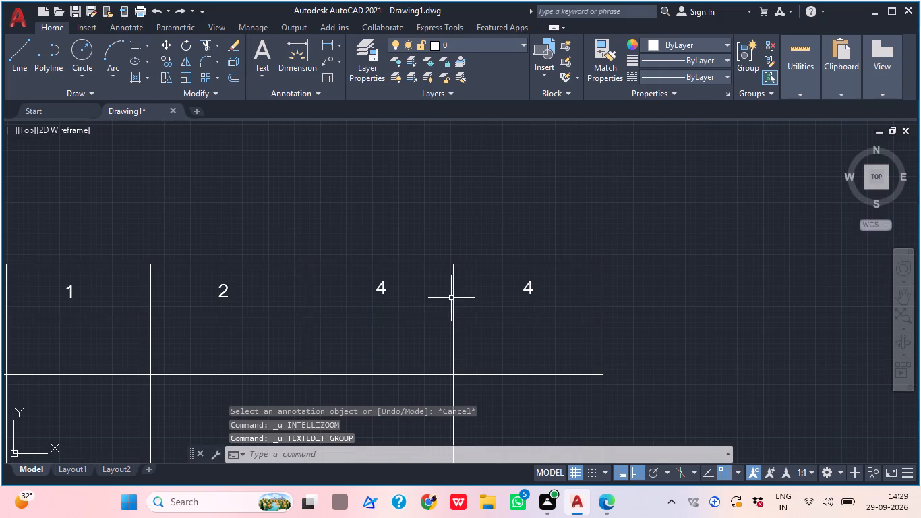
# Change the "4" text in the top row's fourth cell to "3".
pyautogui.doubleClick(382, 285)
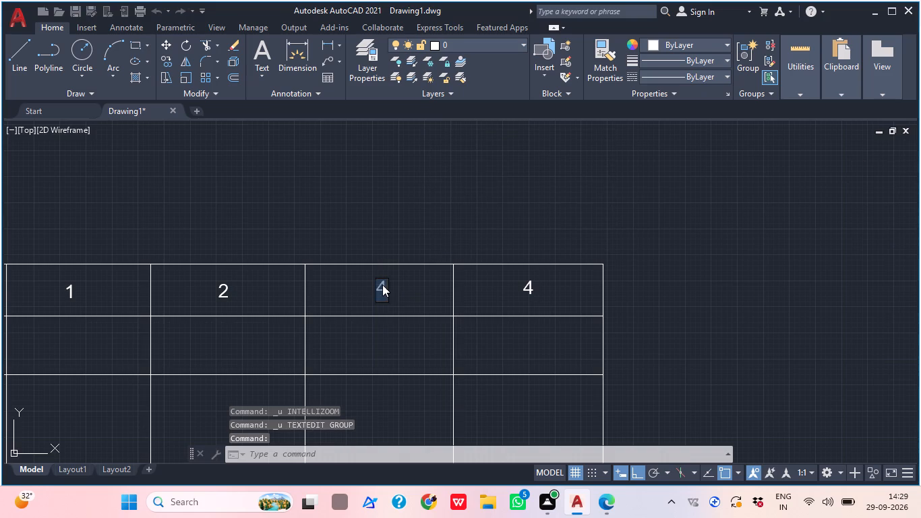
pyautogui.press('3')
pyautogui.click(407, 334)
pyautogui.press('Escape')
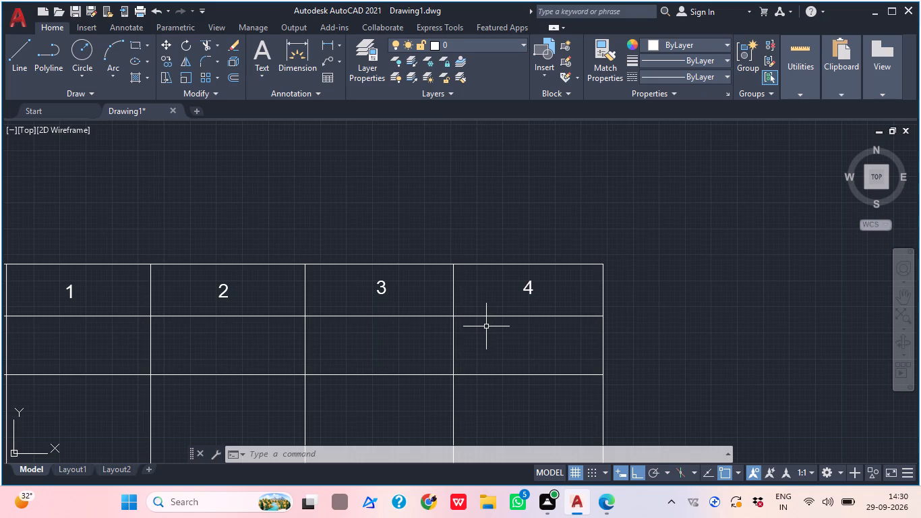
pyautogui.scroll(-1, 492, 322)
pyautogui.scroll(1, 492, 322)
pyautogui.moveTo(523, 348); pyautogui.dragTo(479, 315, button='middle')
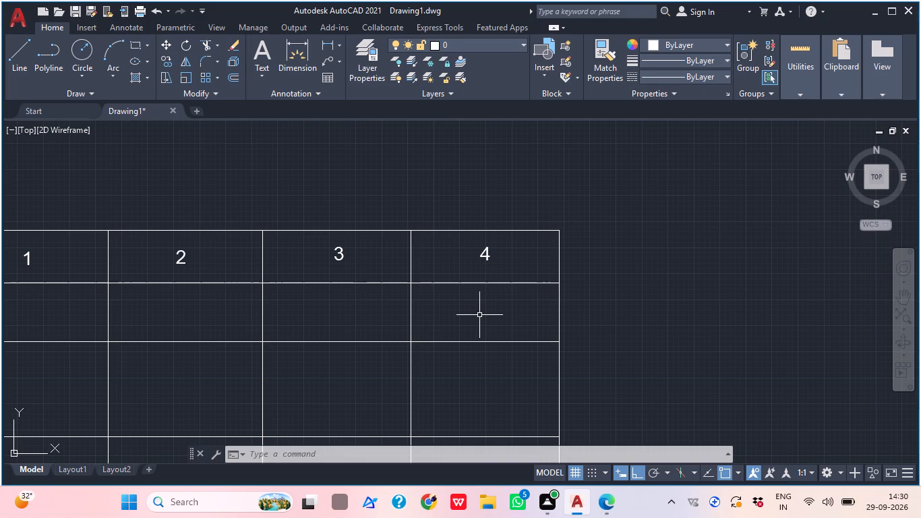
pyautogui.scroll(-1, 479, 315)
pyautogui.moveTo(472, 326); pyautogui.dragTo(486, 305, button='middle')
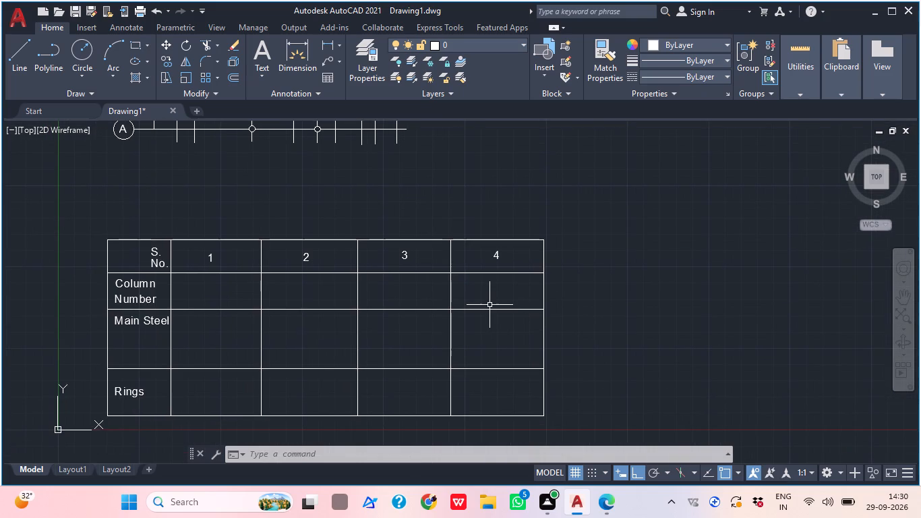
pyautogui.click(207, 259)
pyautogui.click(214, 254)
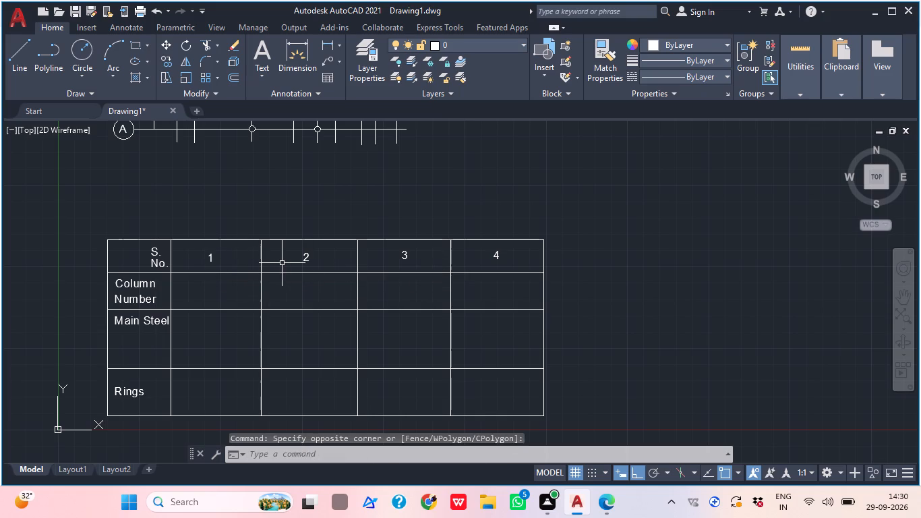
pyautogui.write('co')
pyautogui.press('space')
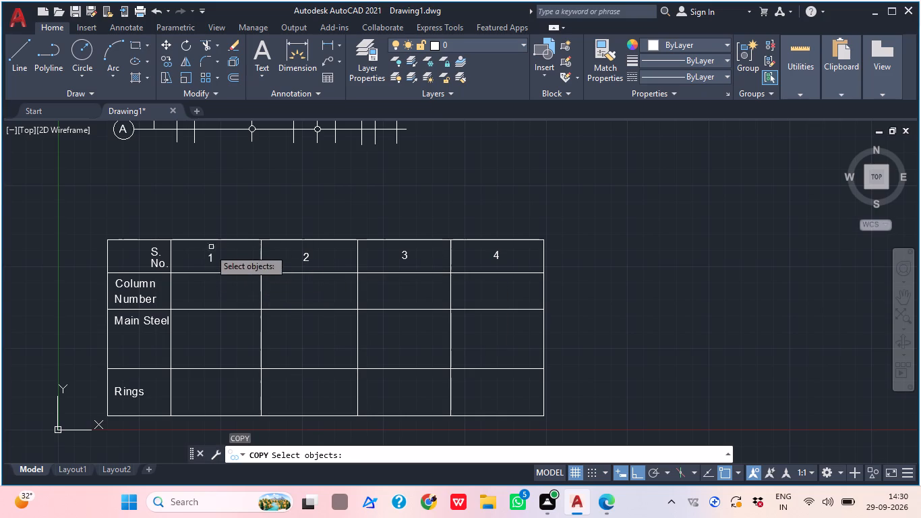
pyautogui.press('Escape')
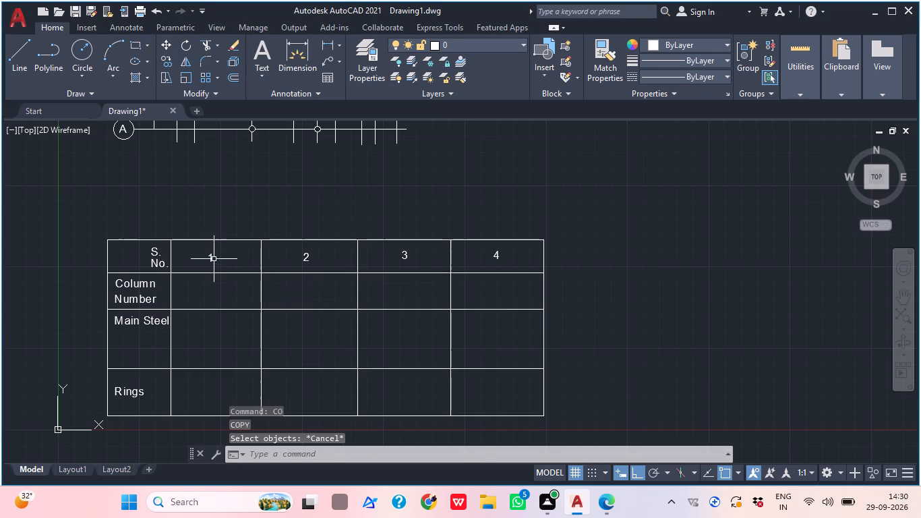
# Copy the top row's "1" into the Column Number row cells below serial numbers 1 to 4, turning Ortho off after the first copy.
pyautogui.click(214, 259)
pyautogui.click(198, 261)
pyautogui.press('c')
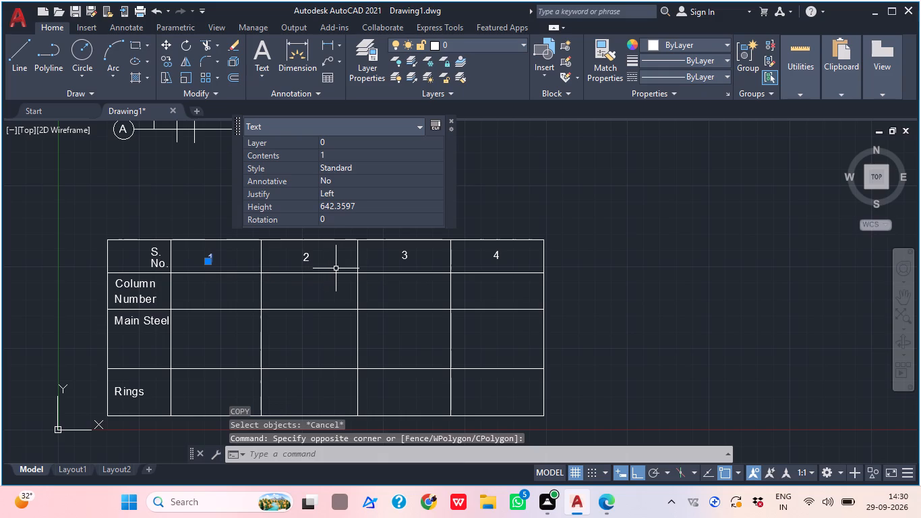
pyautogui.write('o')
pyautogui.press('space')
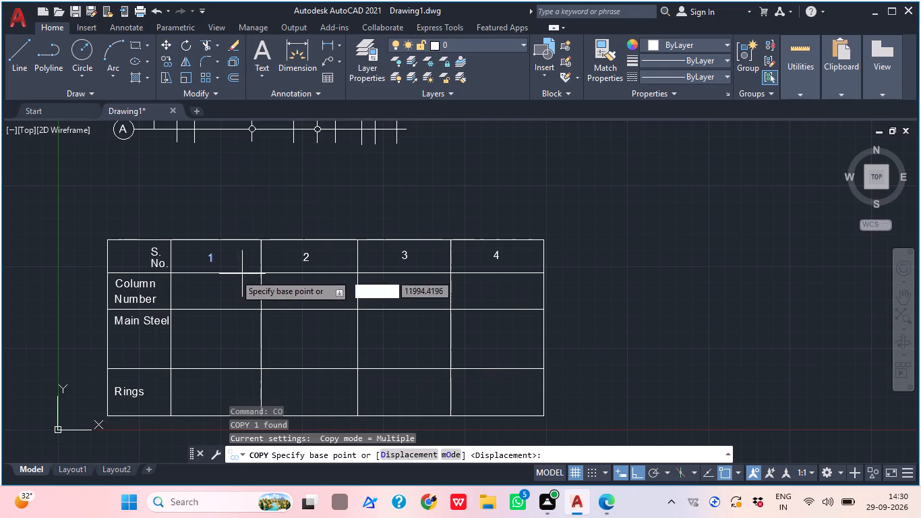
pyautogui.click(212, 265)
pyautogui.scroll(2, 200, 297)
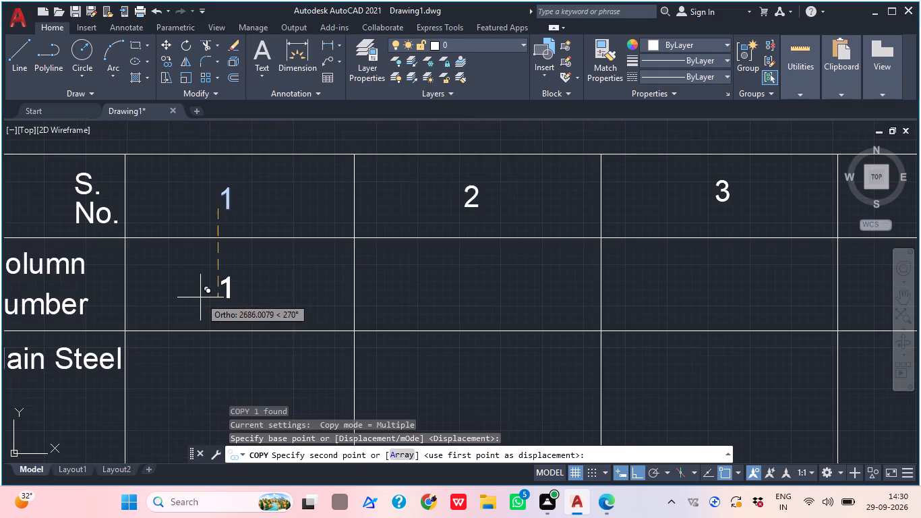
pyautogui.click(207, 308)
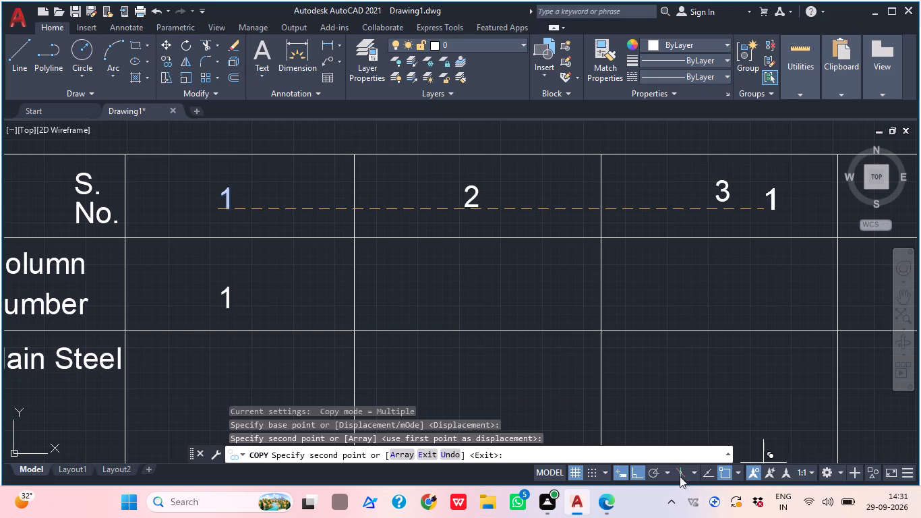
pyautogui.click(641, 473)
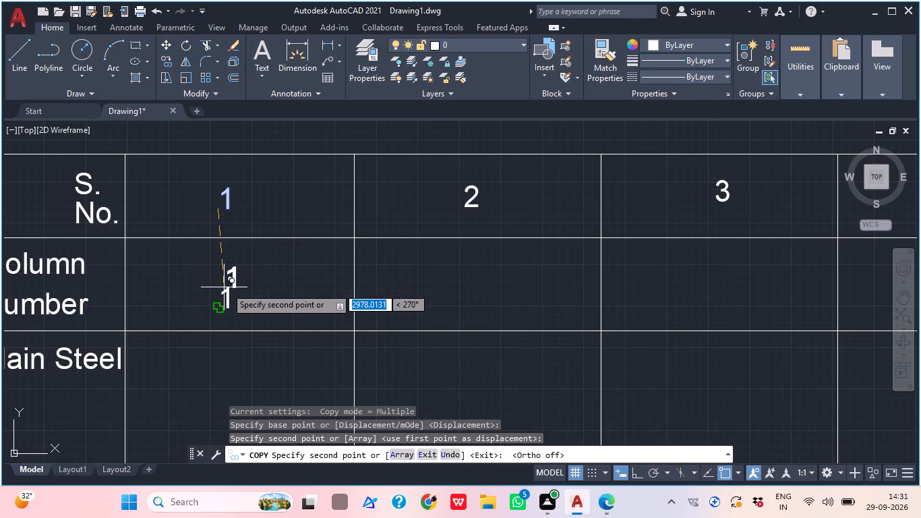
pyautogui.click(465, 294)
pyautogui.moveTo(479, 298); pyautogui.dragTo(245, 306, button='middle')
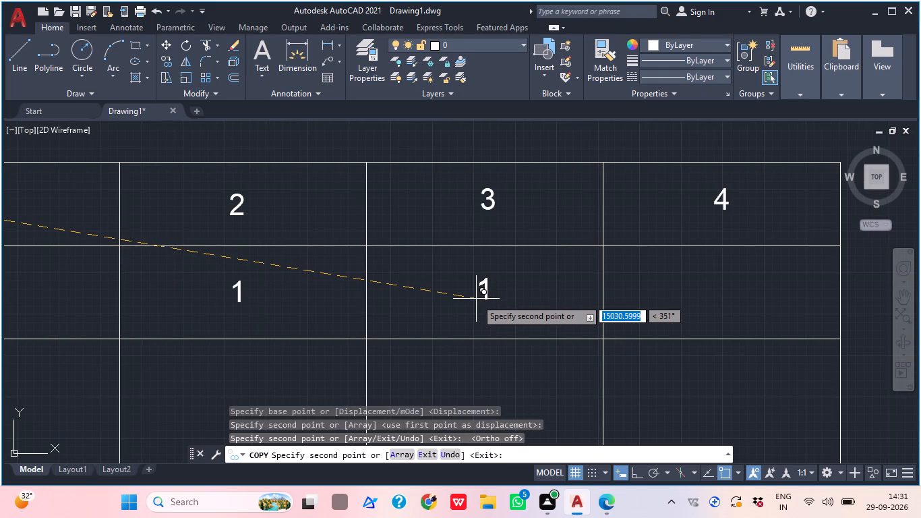
pyautogui.click(476, 299)
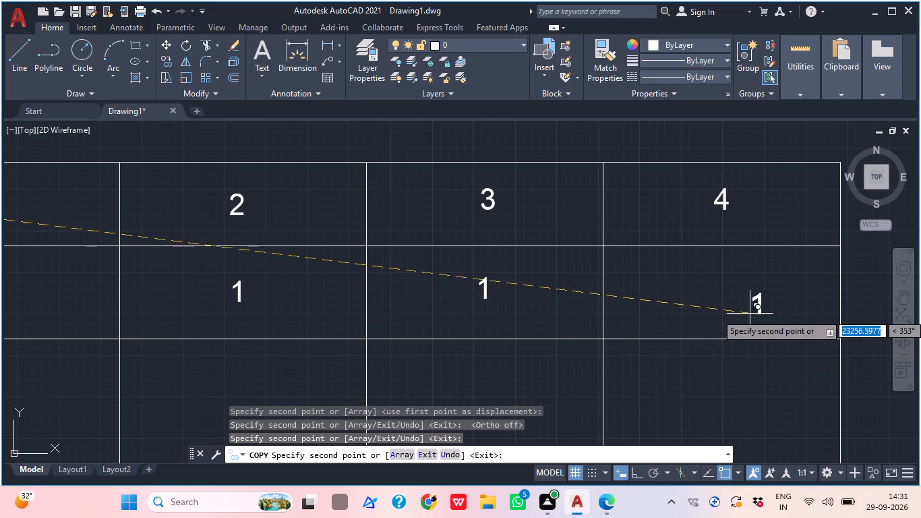
pyautogui.click(713, 296)
pyautogui.moveTo(658, 346); pyautogui.dragTo(810, 315, button='middle')
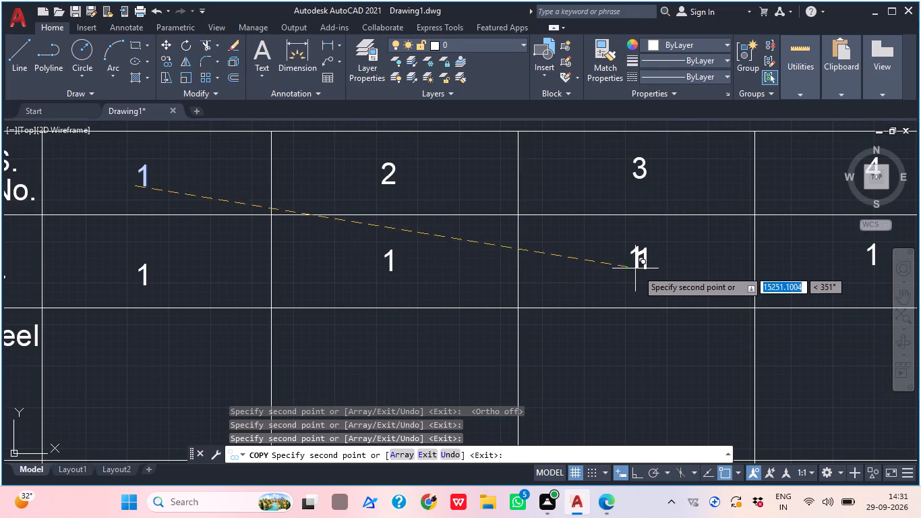
pyautogui.click(389, 268)
pyautogui.press('Escape')
# Erase one of the two overlapping "1" texts in the Column Number cell below serial number 2.
pyautogui.scroll(3, 389, 268)
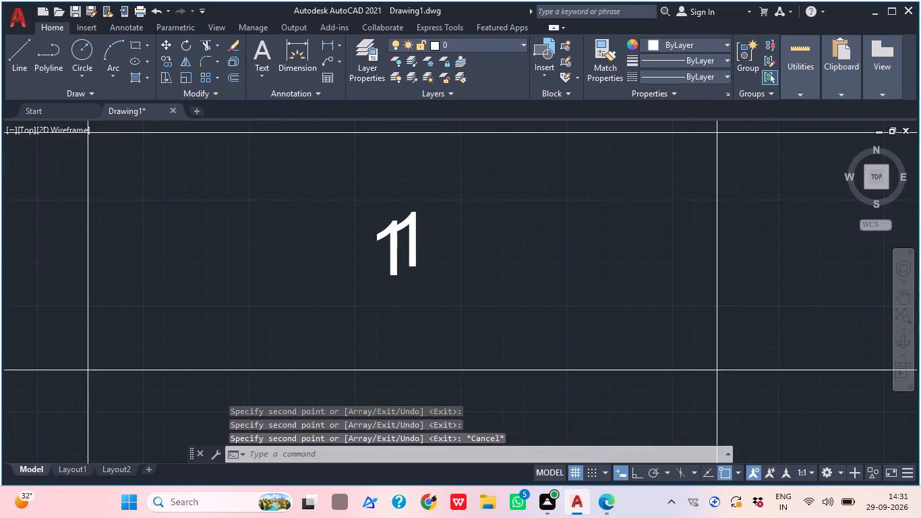
pyautogui.click(394, 268)
pyautogui.click(388, 263)
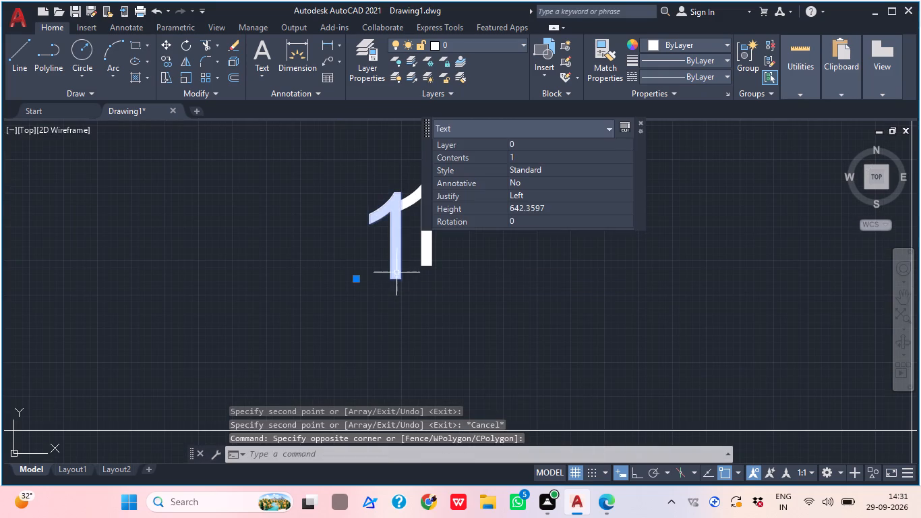
pyautogui.press('Delete')
pyautogui.scroll(-3, 386, 317)
pyautogui.moveTo(444, 277); pyautogui.dragTo(367, 306, button='middle')
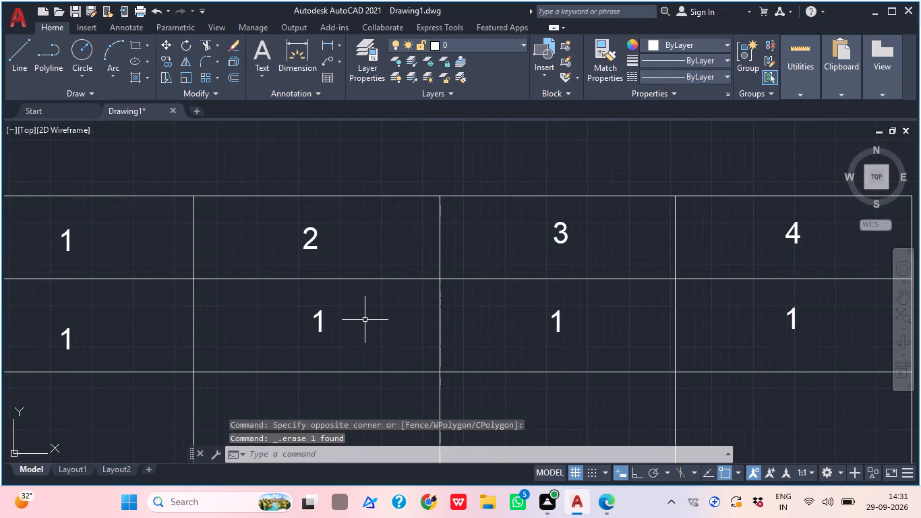
# Erase the "1" text in the Column Number cell below serial number 1.
pyautogui.scroll(-2, 365, 320)
pyautogui.moveTo(353, 340); pyautogui.dragTo(367, 343, button='middle')
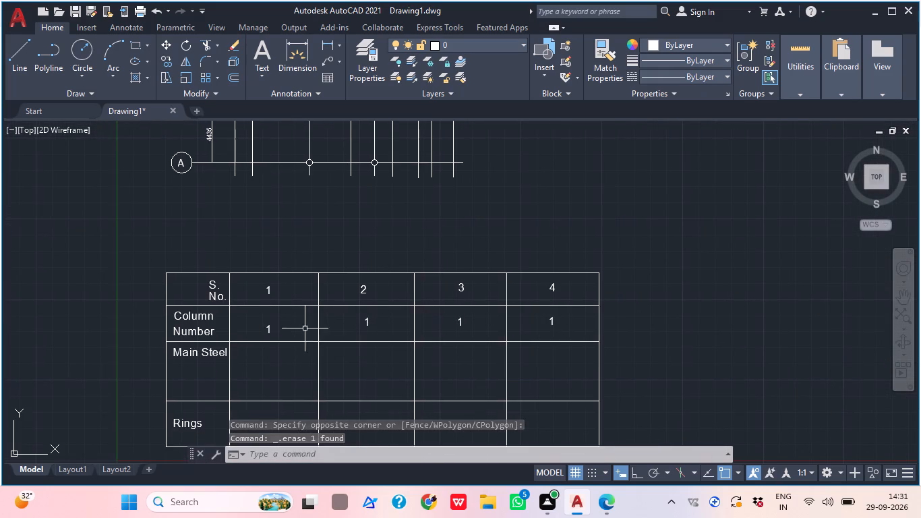
pyautogui.click(270, 328)
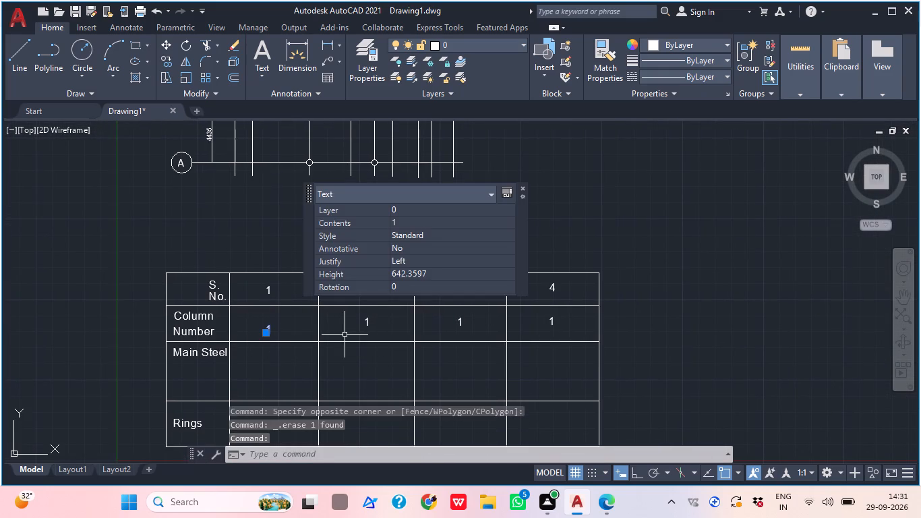
pyautogui.press('Delete')
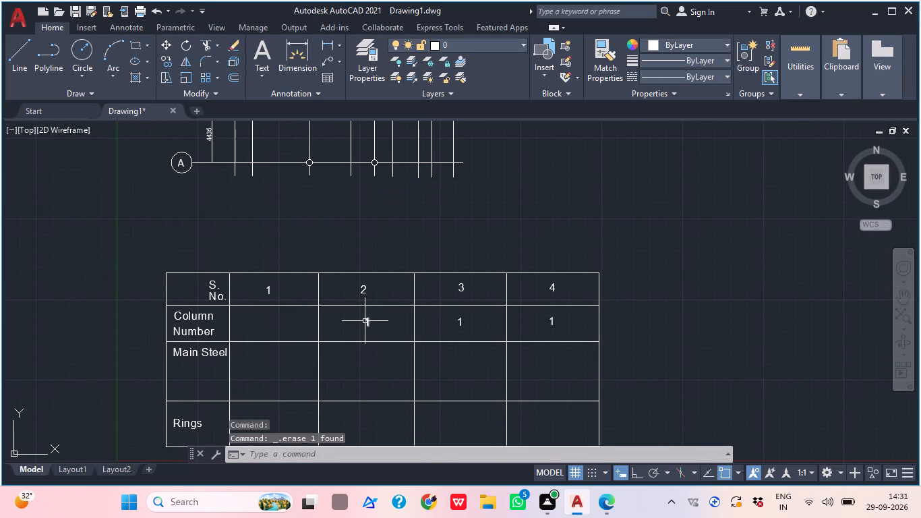
# With Ortho on, copy the "1" below serial number 2 horizontally into the empty Column Number cell below serial number 1.
pyautogui.click(365, 321)
pyautogui.press('c')
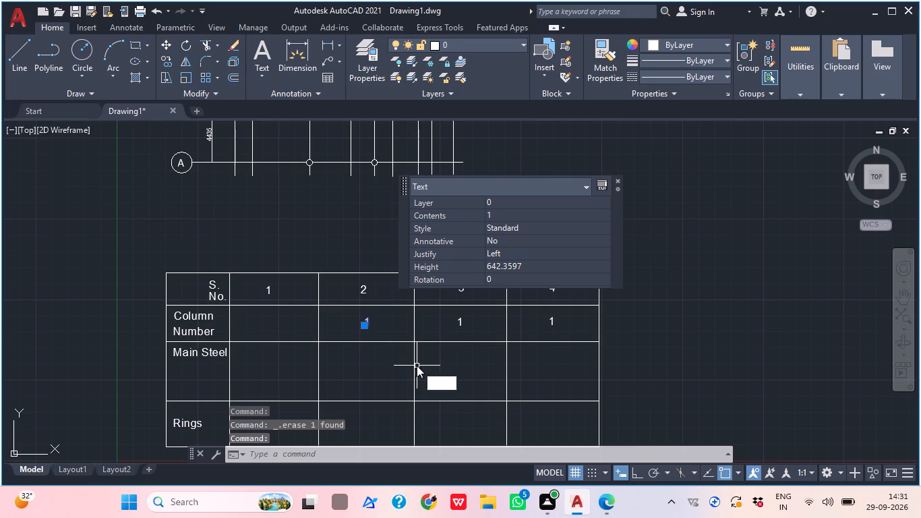
pyautogui.press('o')
pyautogui.press('space')
pyautogui.scroll(1, 368, 333)
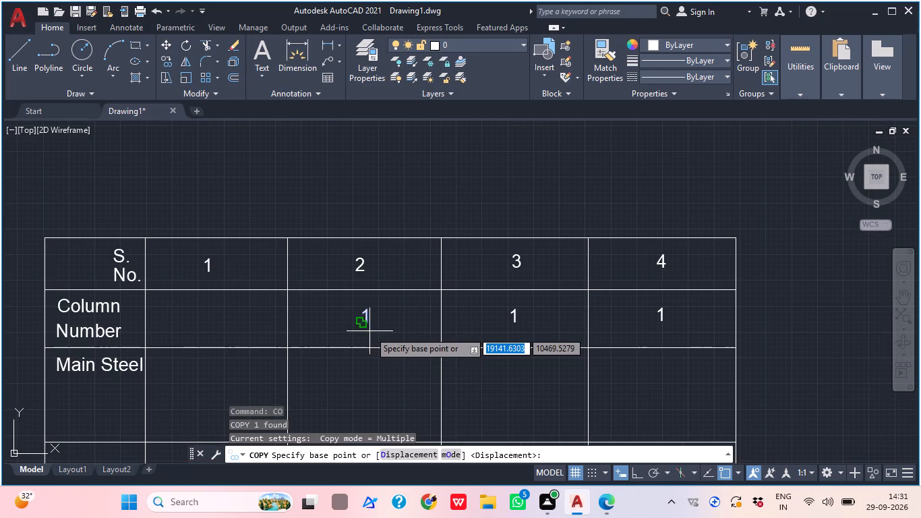
pyautogui.click(368, 320)
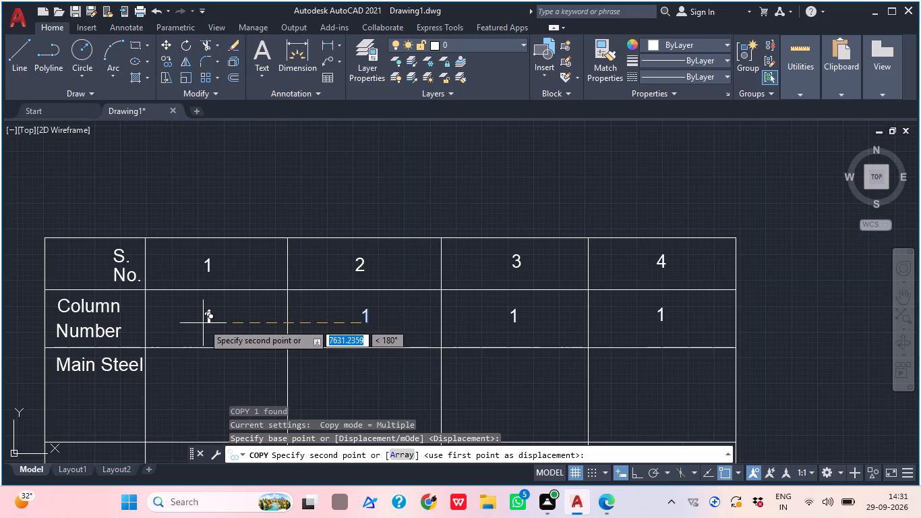
pyautogui.click(638, 476)
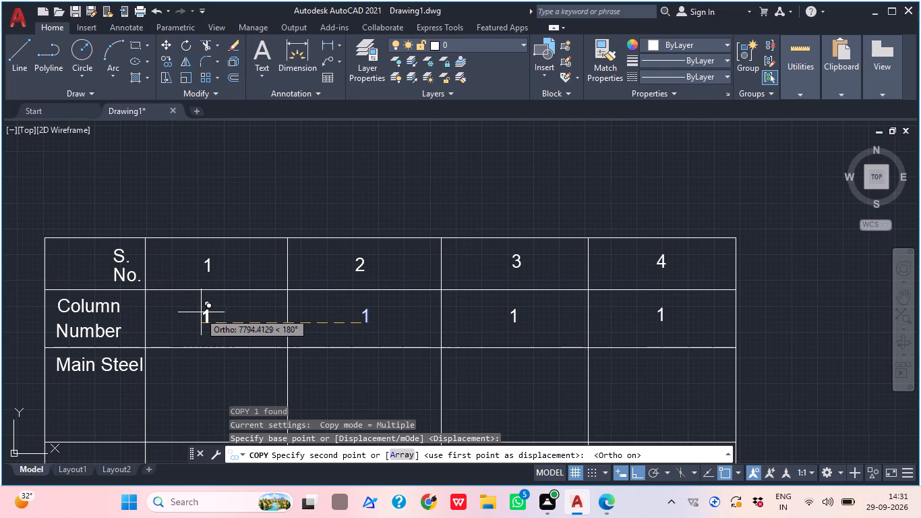
pyautogui.click(206, 312)
pyautogui.press('Escape')
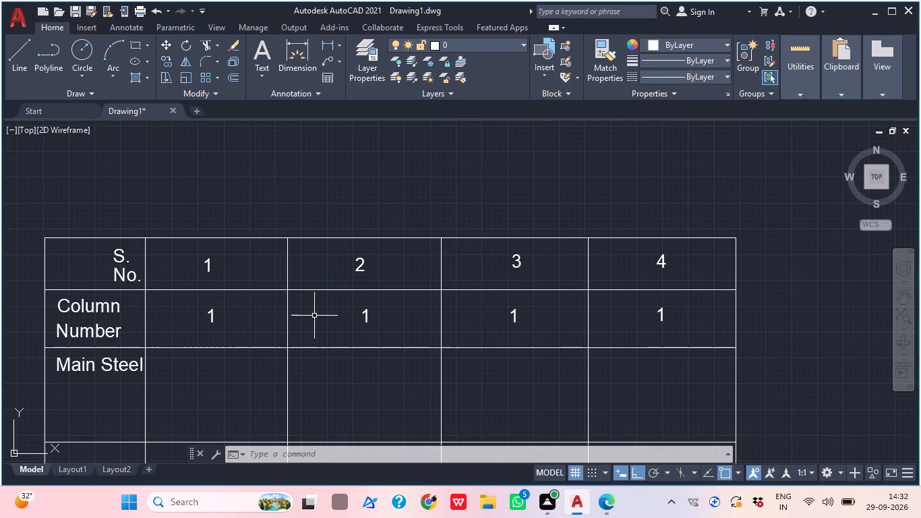
# Change the text in the Column Number cell below serial number 1 to "C1".
pyautogui.doubleClick(207, 321)
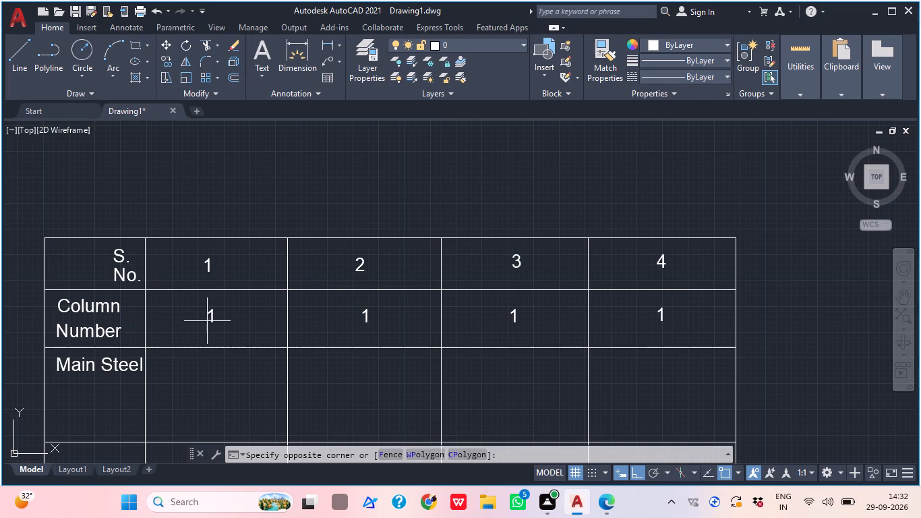
pyautogui.click(208, 320)
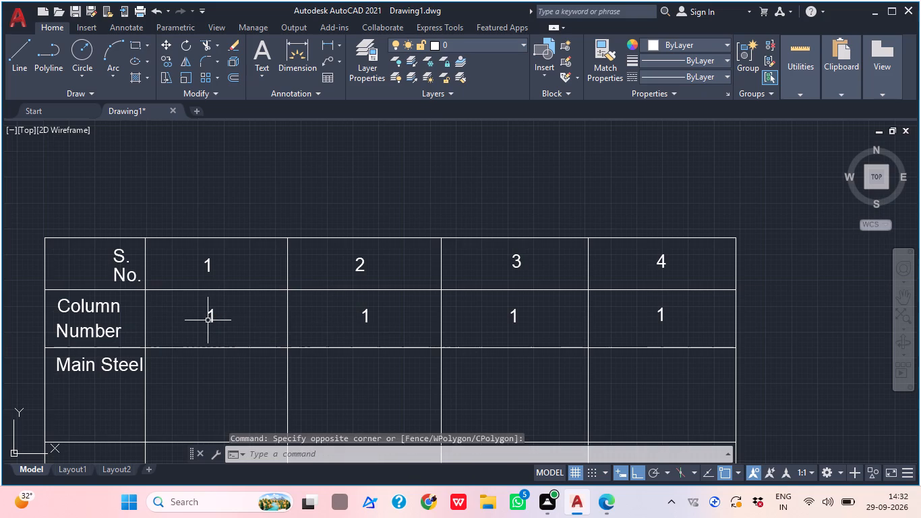
pyautogui.scroll(1, 208, 320)
pyautogui.doubleClick(212, 310)
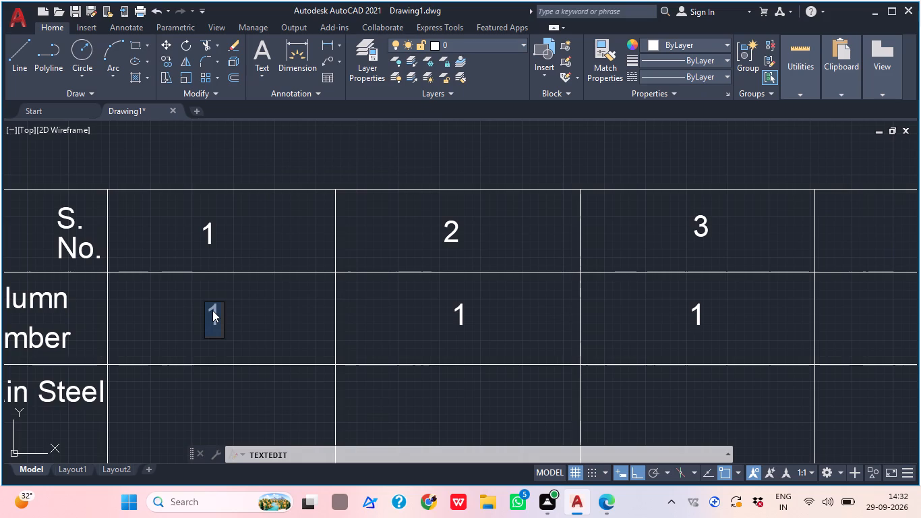
pyautogui.write('c1')
pyautogui.doubleClick(229, 322)
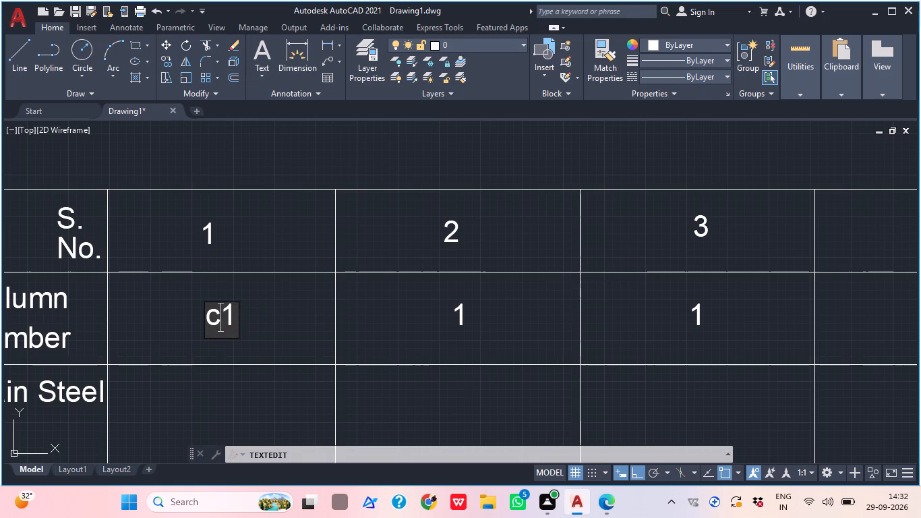
pyautogui.click(220, 318)
pyautogui.press('BackSpace')
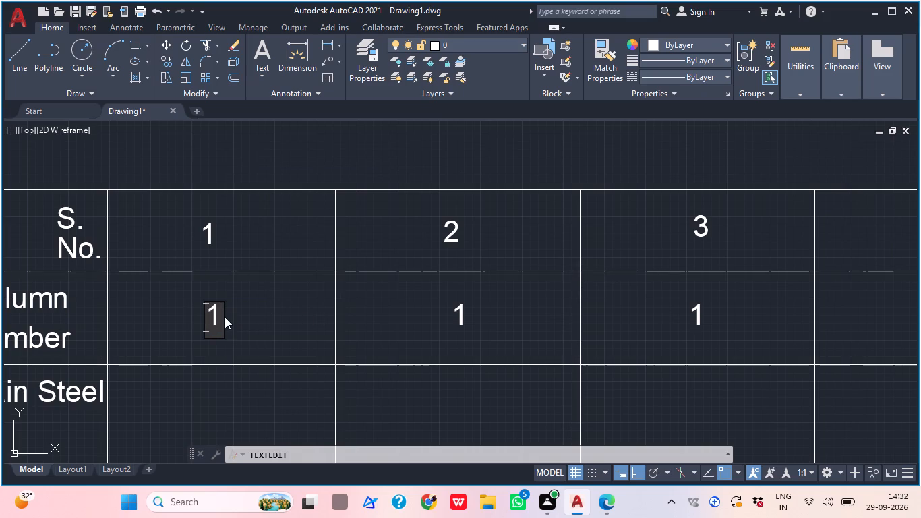
pyautogui.press('c')
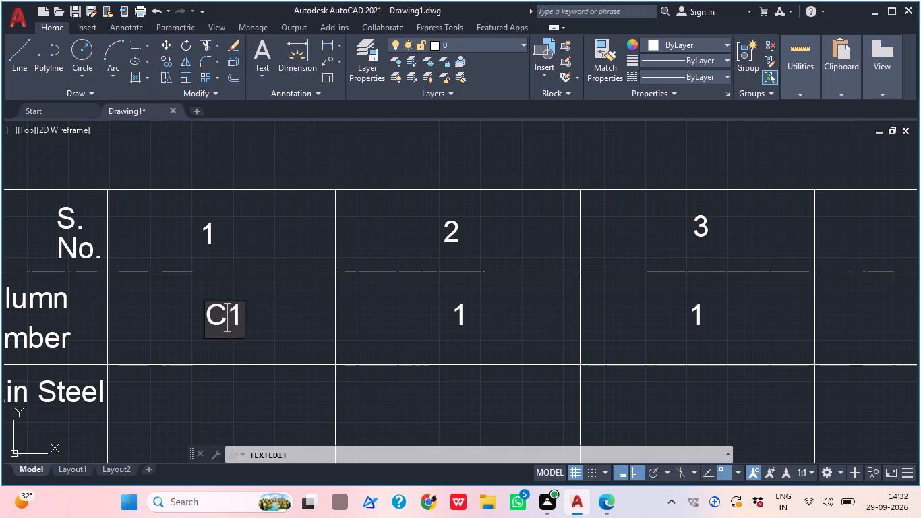
pyautogui.click(459, 298)
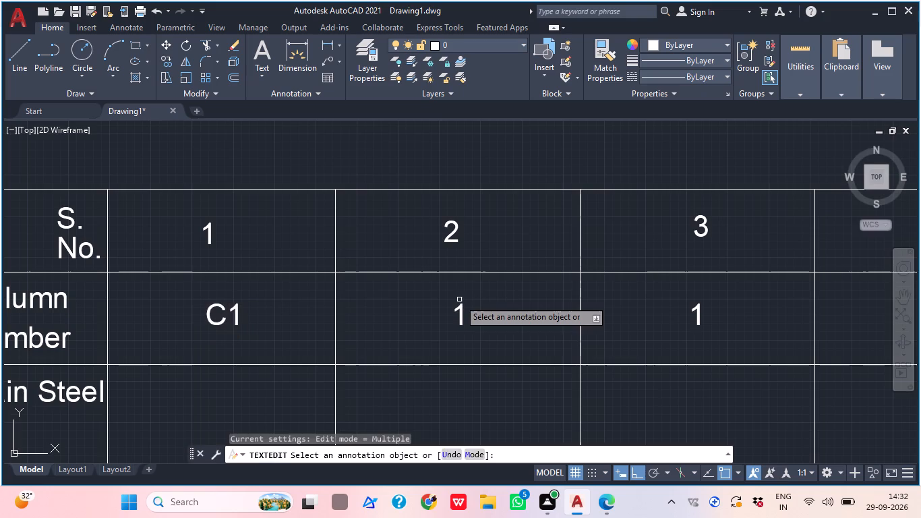
# Change the text in the Column Number cell below serial number 2 to "C2".
pyautogui.click(464, 311)
pyautogui.write('C2')
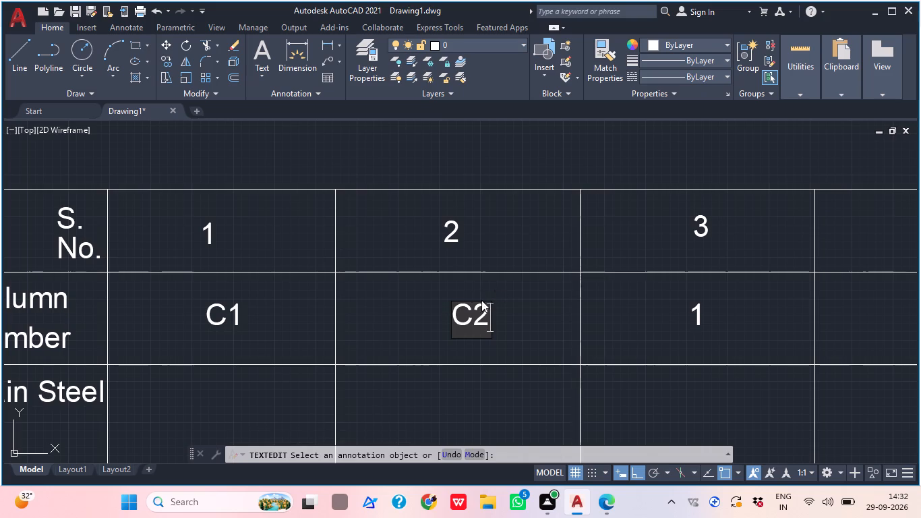
pyautogui.moveTo(467, 310); pyautogui.dragTo(416, 311, button='middle')
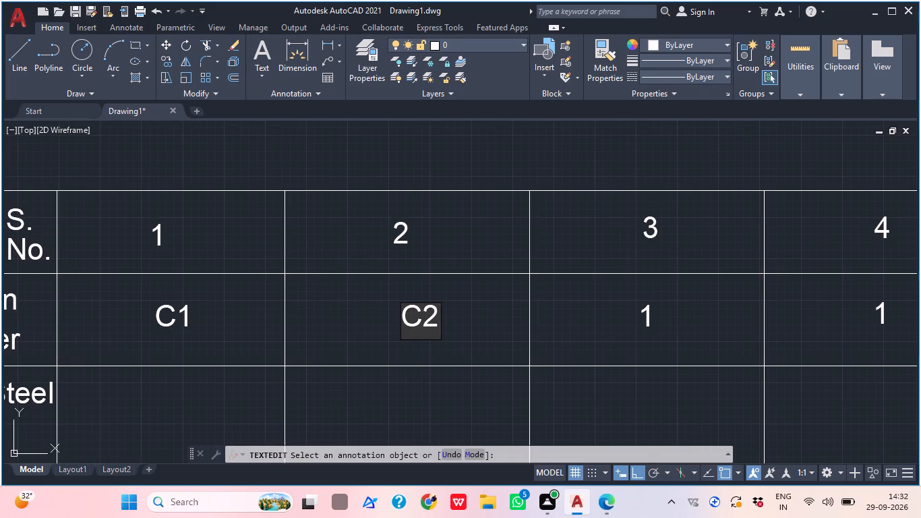
pyautogui.click(653, 312)
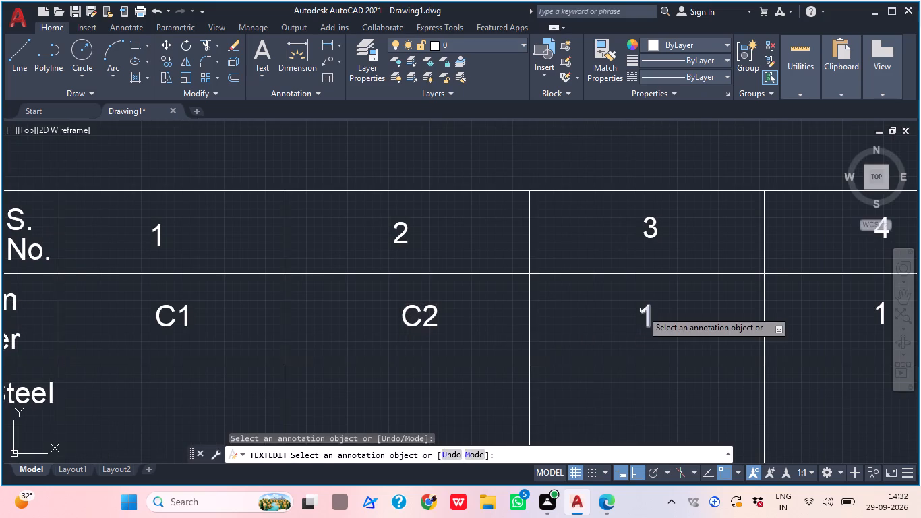
# Change the text in the Column Number cell below serial number 3 to "C3".
pyautogui.click(643, 309)
pyautogui.press('c')
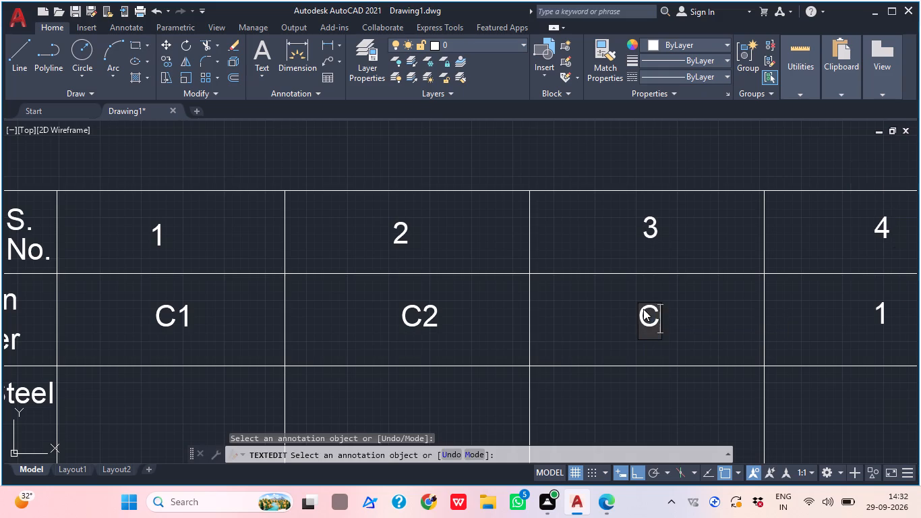
pyautogui.press('3')
pyautogui.moveTo(662, 345); pyautogui.dragTo(469, 351, button='middle')
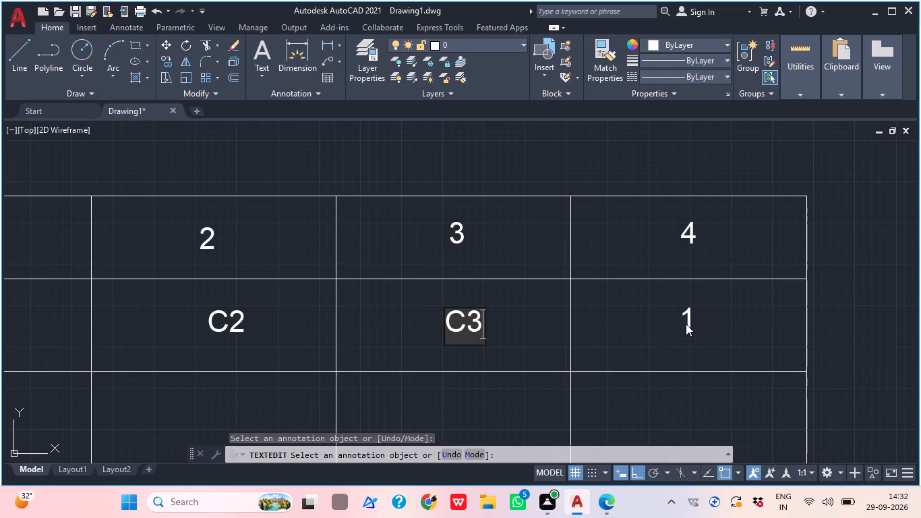
pyautogui.click(684, 324)
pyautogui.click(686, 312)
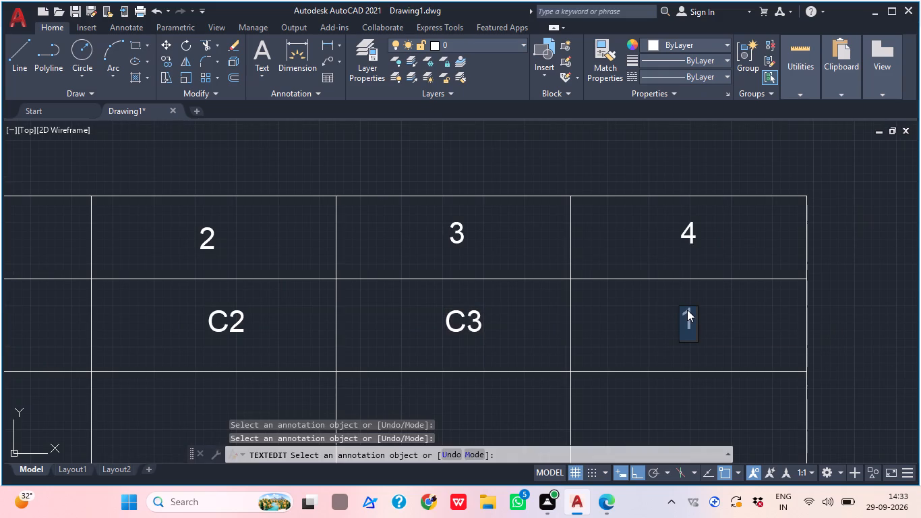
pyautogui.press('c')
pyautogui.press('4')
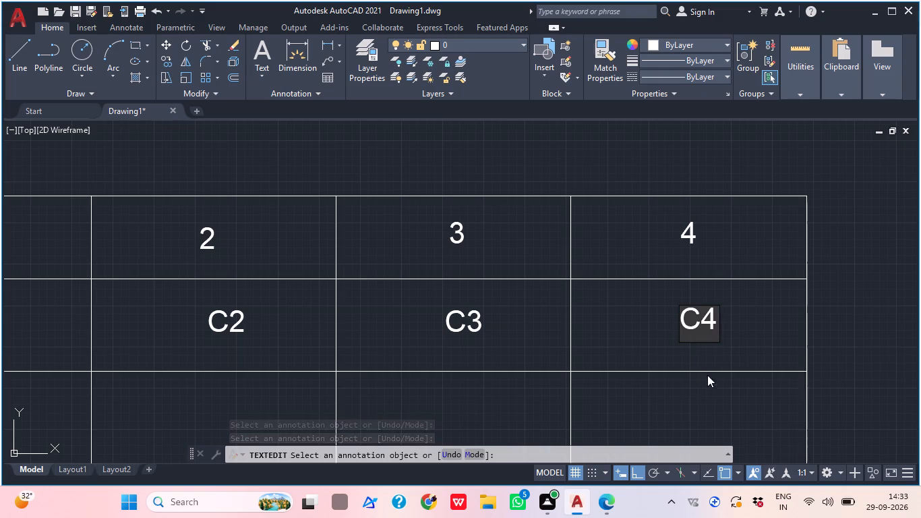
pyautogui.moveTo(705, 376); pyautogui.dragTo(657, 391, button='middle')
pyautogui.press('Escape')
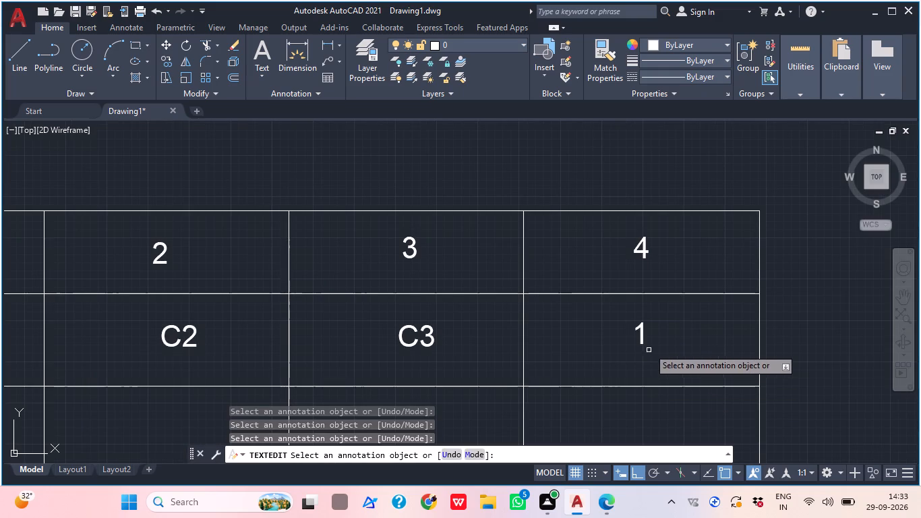
# Change the text in the Column Number cell below serial number 4 to "C4" and finish text editing.
pyautogui.click(643, 339)
pyautogui.press('c')
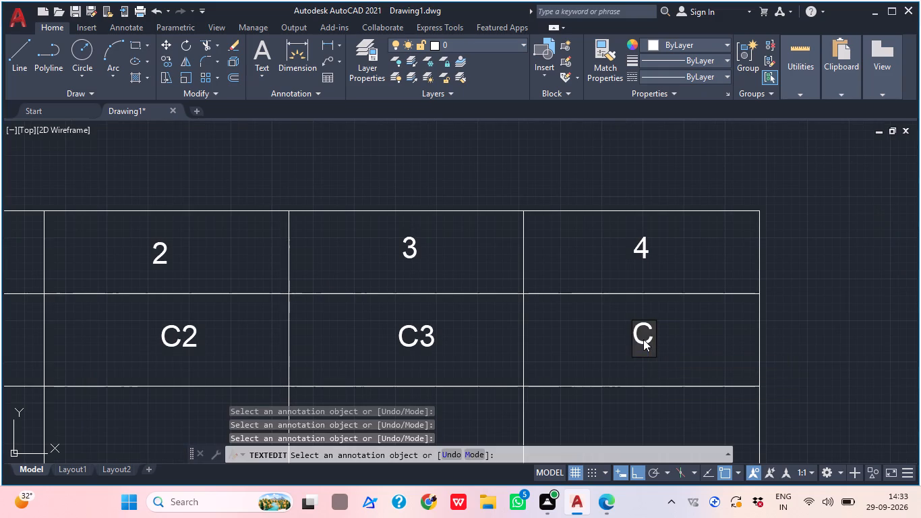
pyautogui.press('4')
pyautogui.click(676, 366)
pyautogui.press('Escape')
pyautogui.scroll(-1, 637, 359)
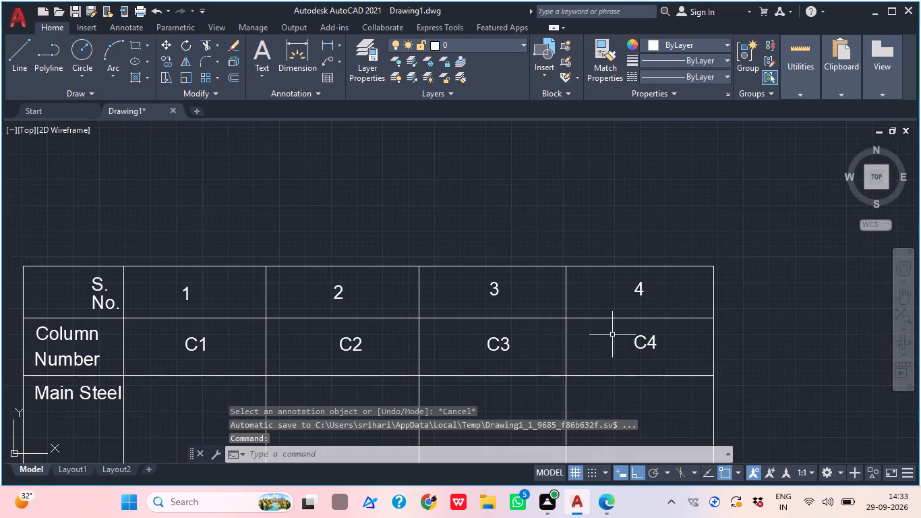
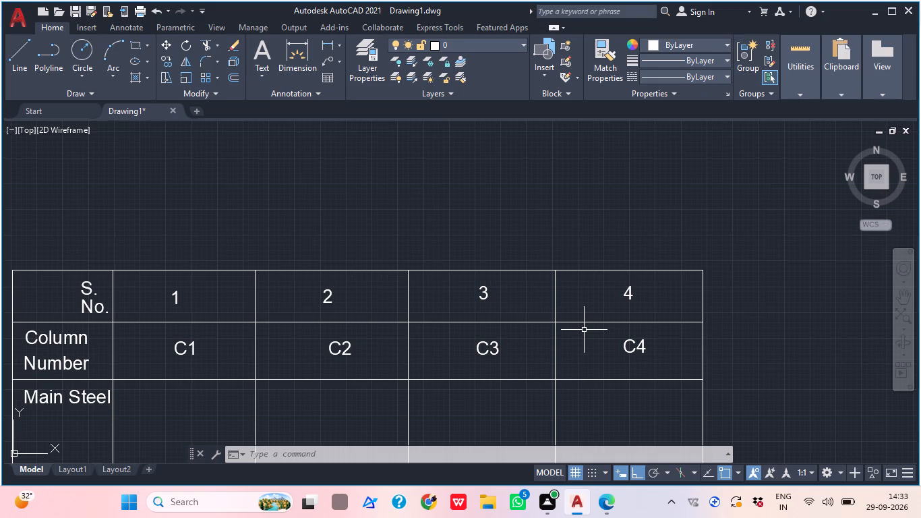
# Draw a rectangle about 2476 wide by 3331 high in the Main Steel cell below C1.
pyautogui.moveTo(571, 324); pyautogui.dragTo(558, 309, button='middle')
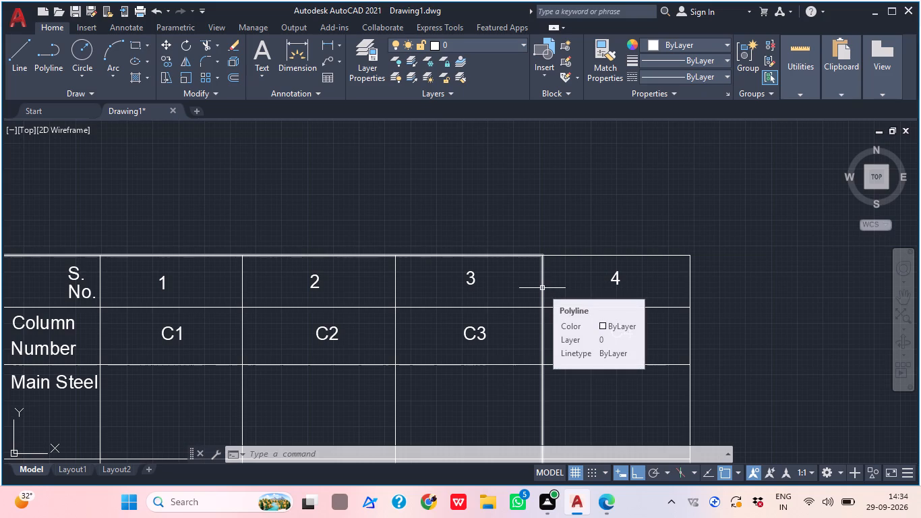
pyautogui.moveTo(519, 351); pyautogui.dragTo(510, 339, button='middle')
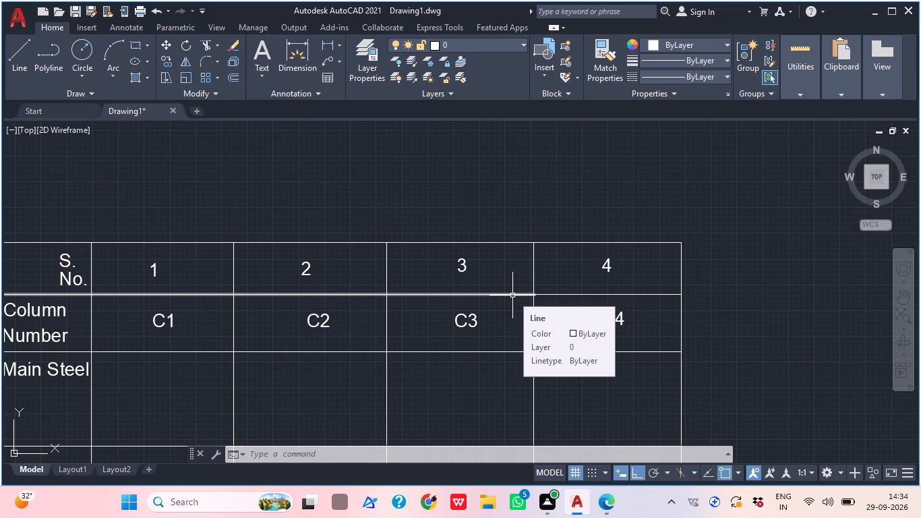
pyautogui.moveTo(469, 397); pyautogui.dragTo(459, 362, button='middle')
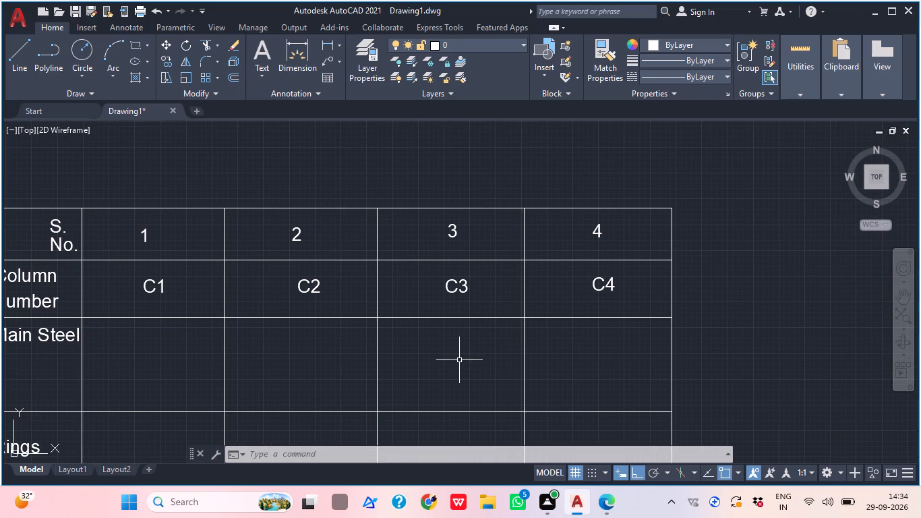
pyautogui.moveTo(403, 413); pyautogui.dragTo(458, 374, button='middle')
pyautogui.moveTo(197, 357); pyautogui.dragTo(227, 349, button='middle')
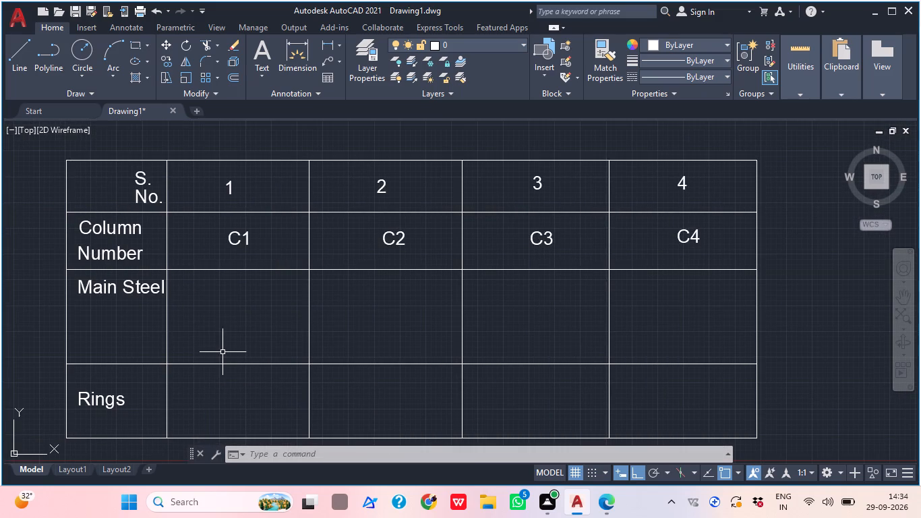
pyautogui.write('REC')
pyautogui.press('space')
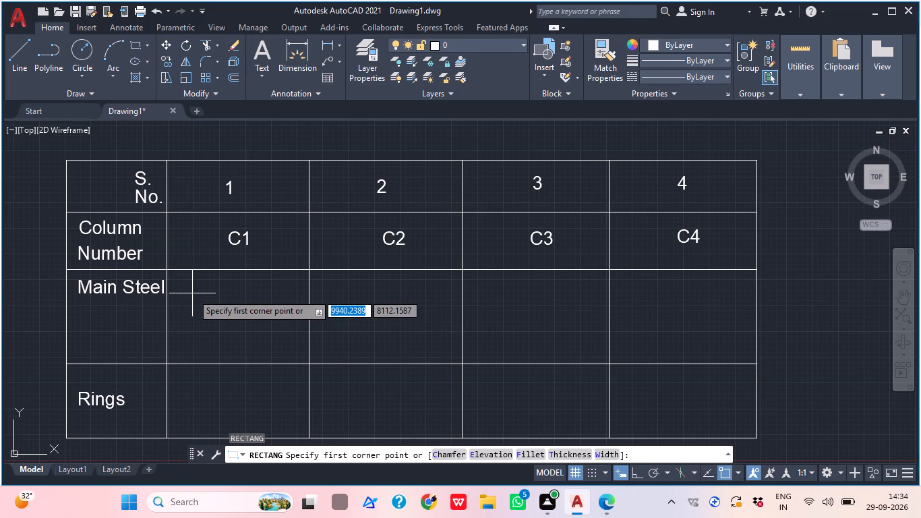
pyautogui.scroll(1, 201, 293)
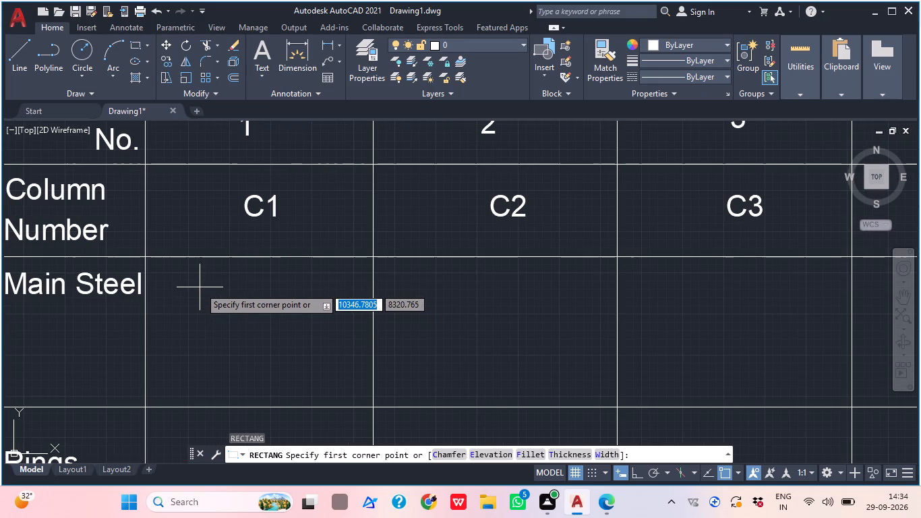
pyautogui.click(200, 287)
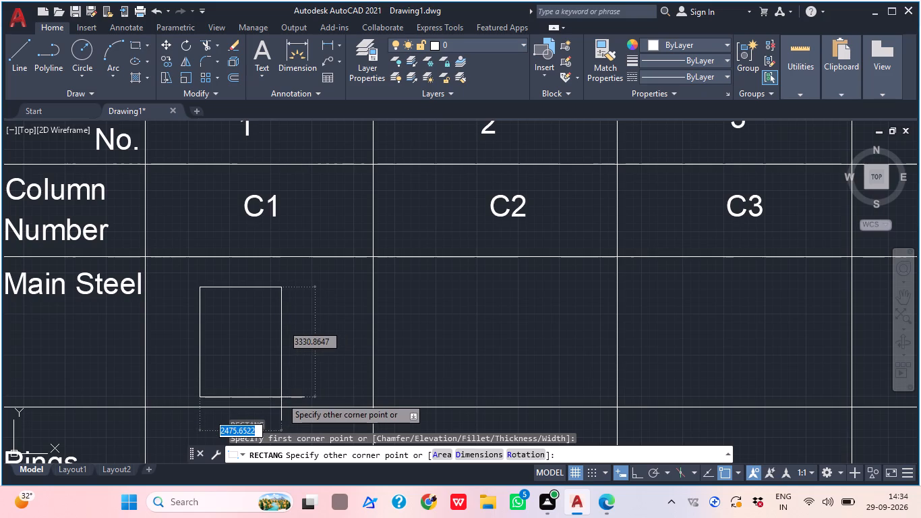
pyautogui.click(281, 397)
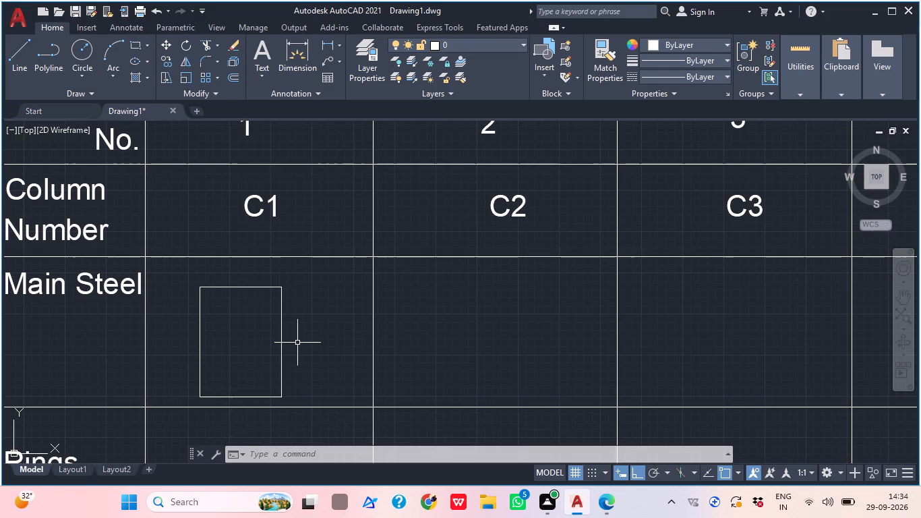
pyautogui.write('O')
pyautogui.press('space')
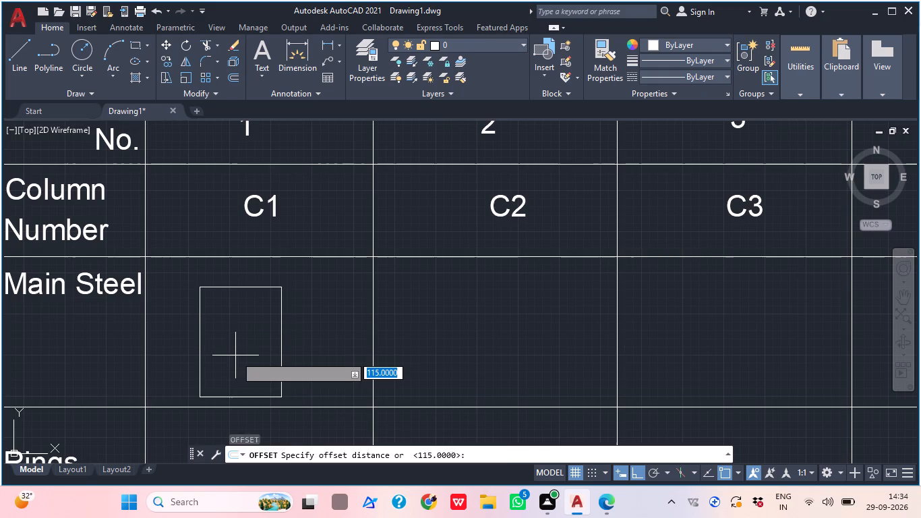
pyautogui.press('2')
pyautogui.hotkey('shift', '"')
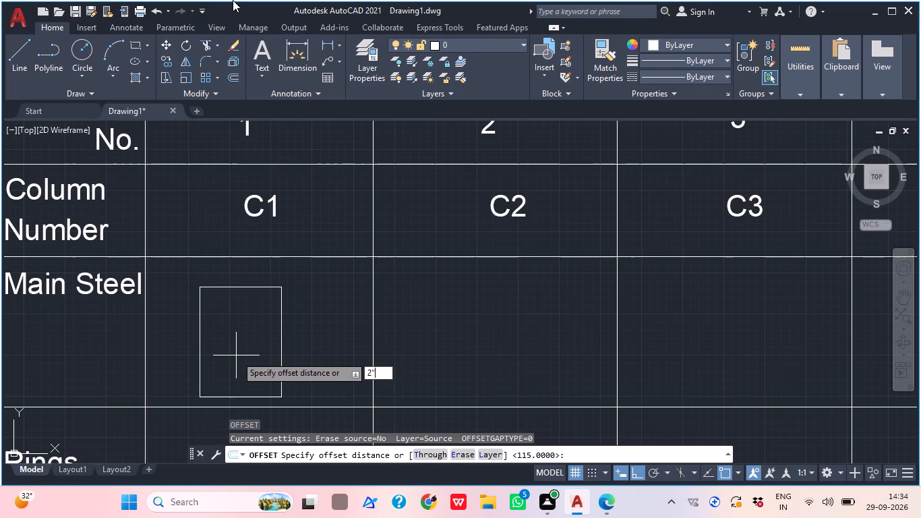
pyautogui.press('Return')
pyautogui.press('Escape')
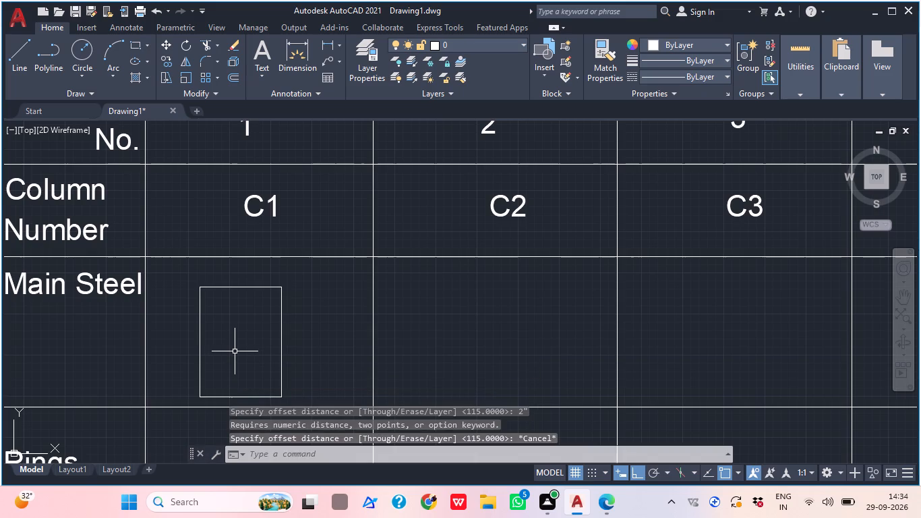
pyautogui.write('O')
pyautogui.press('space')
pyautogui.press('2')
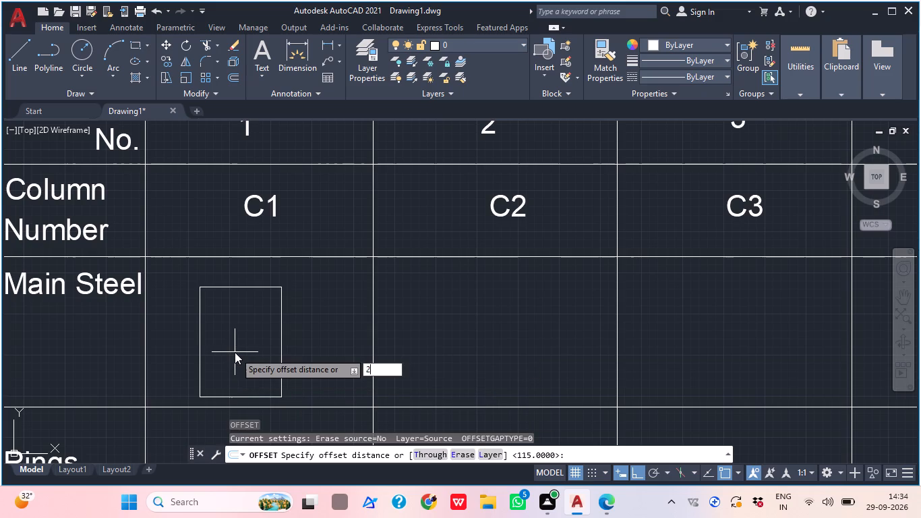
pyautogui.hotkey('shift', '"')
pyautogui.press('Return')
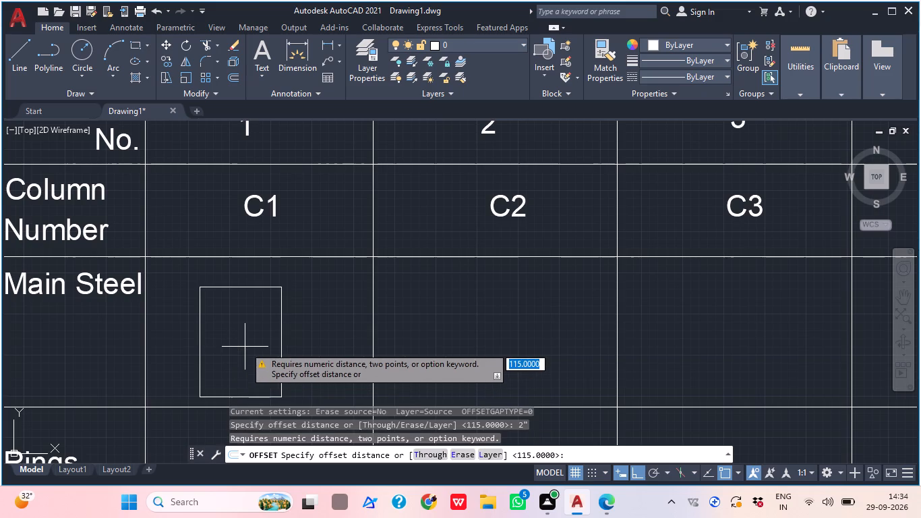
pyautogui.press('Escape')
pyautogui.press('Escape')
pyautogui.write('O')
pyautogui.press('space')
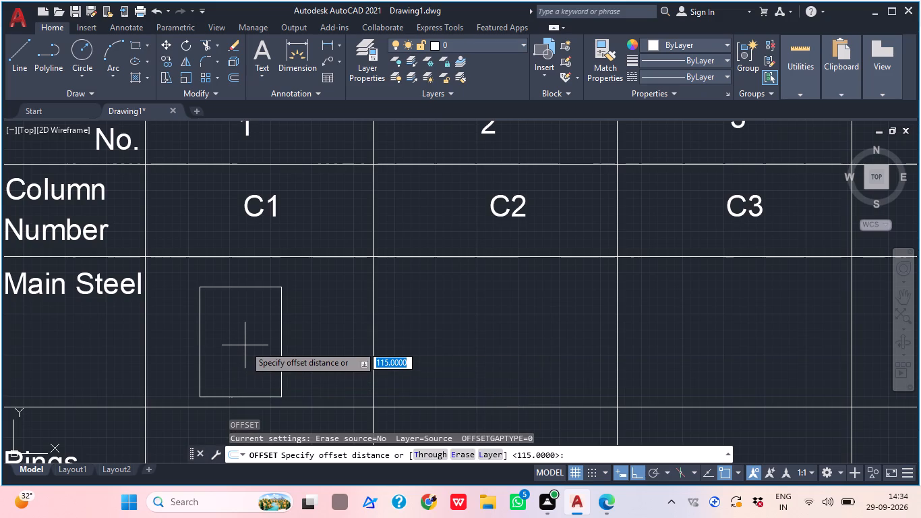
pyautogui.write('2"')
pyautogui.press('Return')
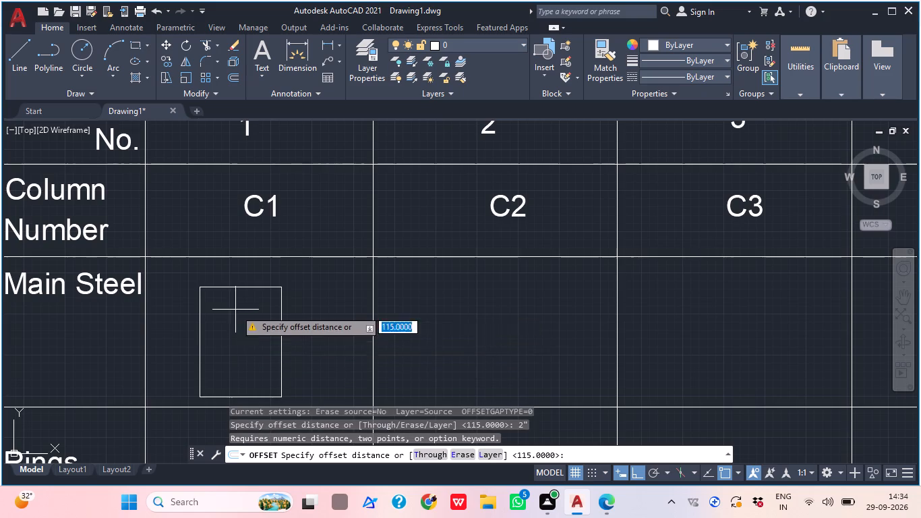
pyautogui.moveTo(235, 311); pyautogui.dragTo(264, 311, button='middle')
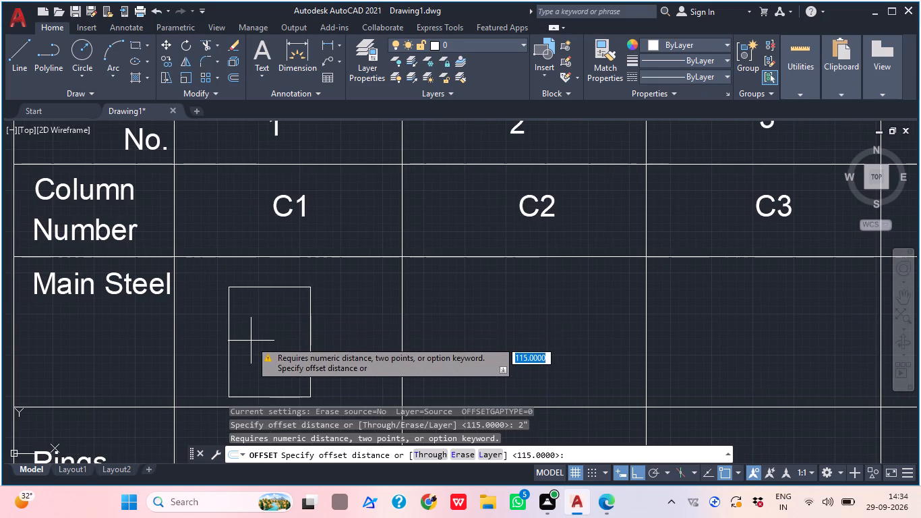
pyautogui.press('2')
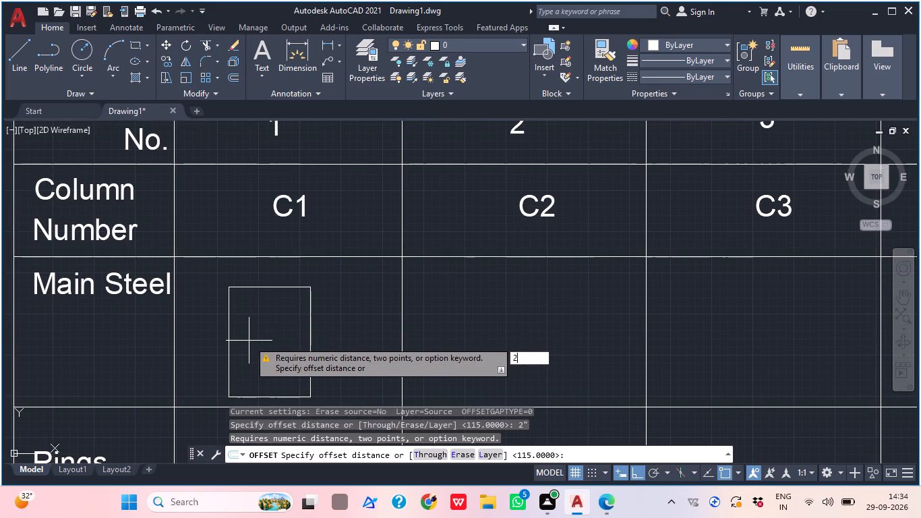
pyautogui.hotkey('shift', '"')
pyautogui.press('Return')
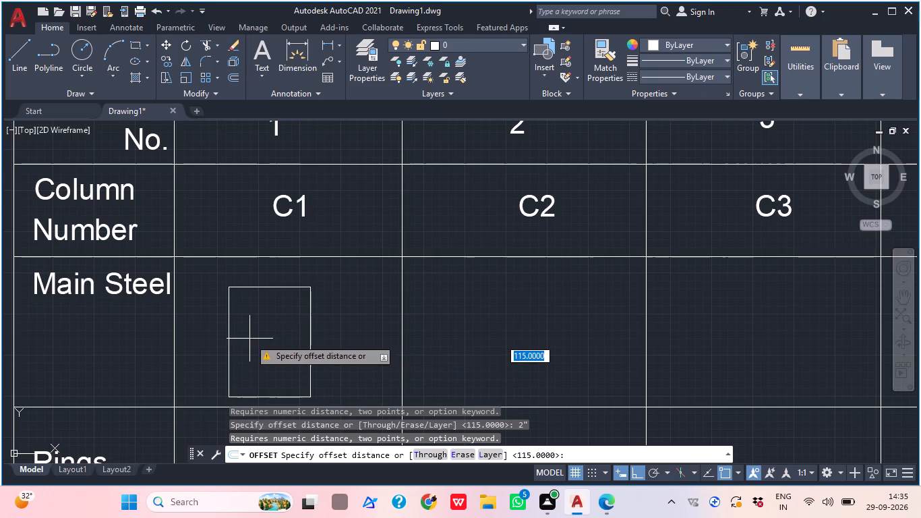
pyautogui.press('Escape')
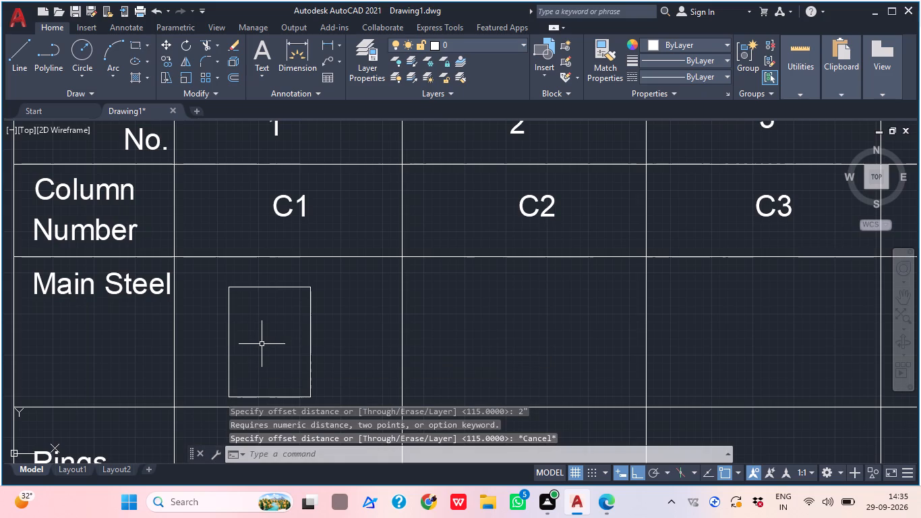
# Offset the rectangle in the C1 Main Steel cell by 115, both outward and inward.
pyautogui.press('o')
pyautogui.press('Return')
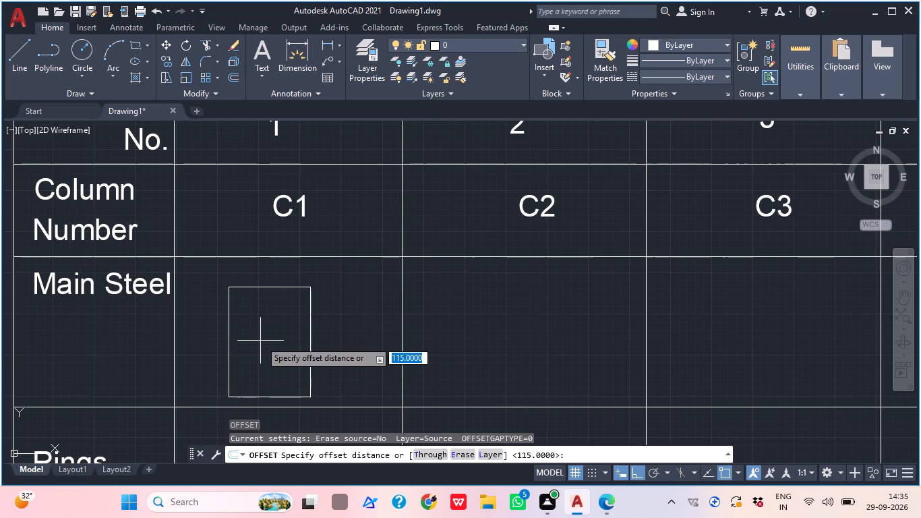
pyautogui.write('4"')
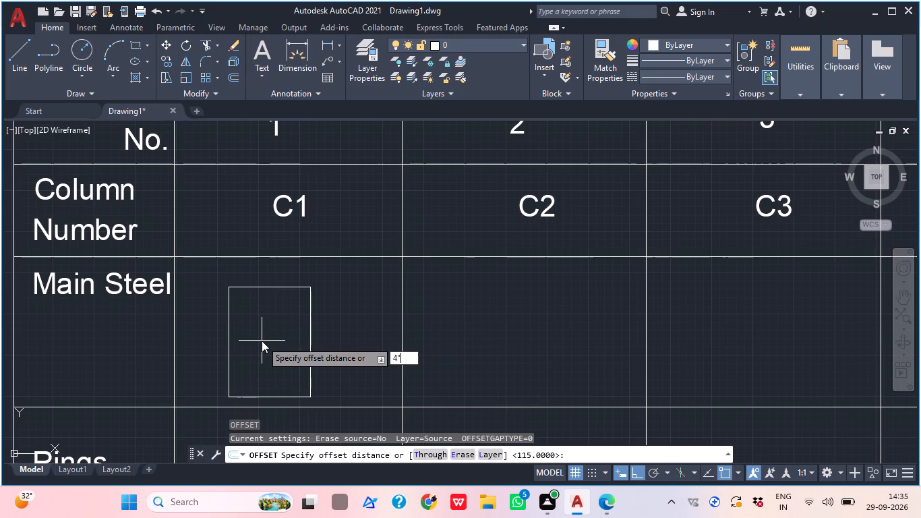
pyautogui.press('Return')
pyautogui.press('Return')
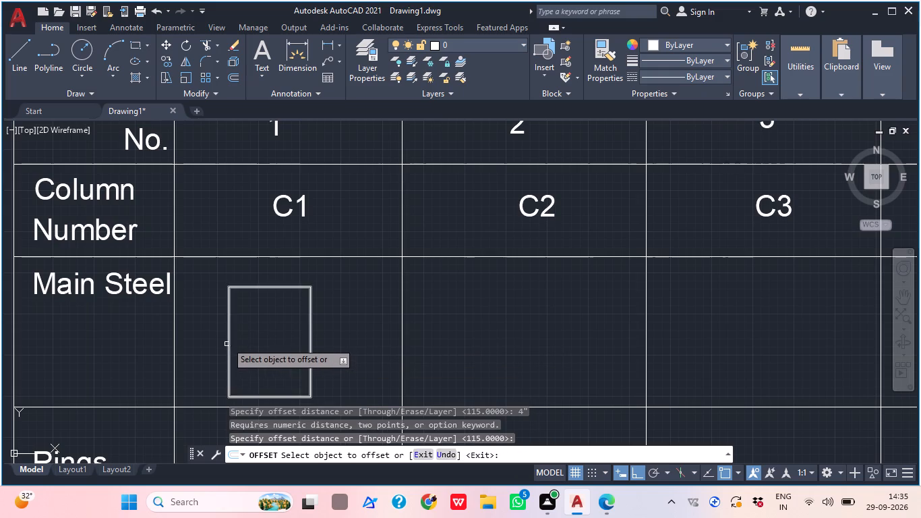
pyautogui.click(227, 322)
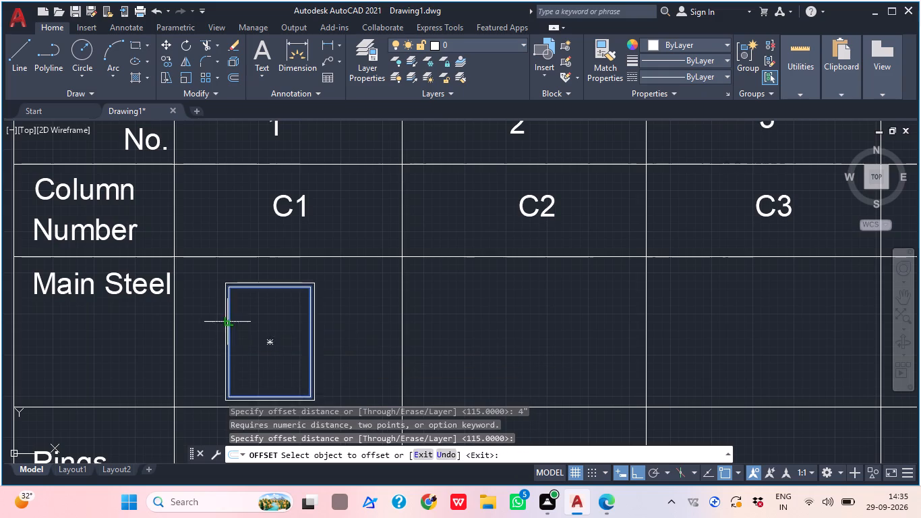
pyautogui.click(257, 335)
pyautogui.scroll(2, 218, 362)
pyautogui.click(251, 368)
pyautogui.click(296, 370)
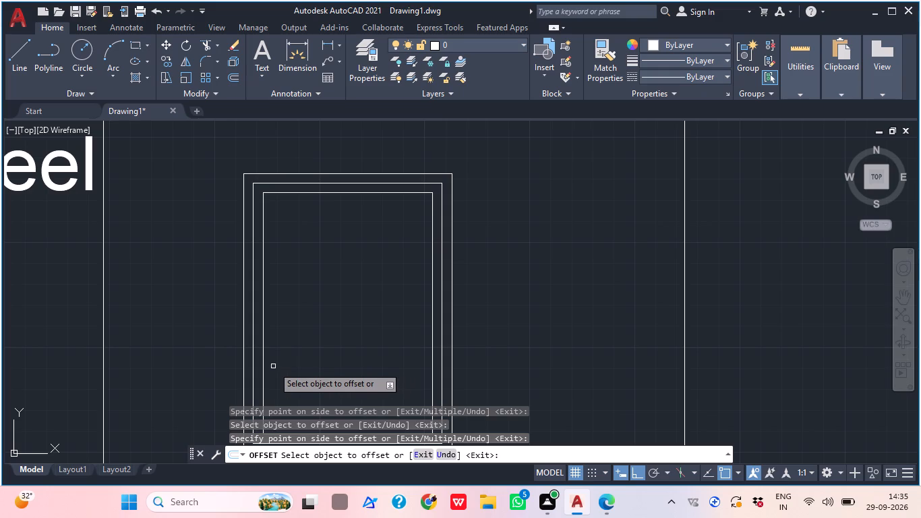
pyautogui.press('Escape')
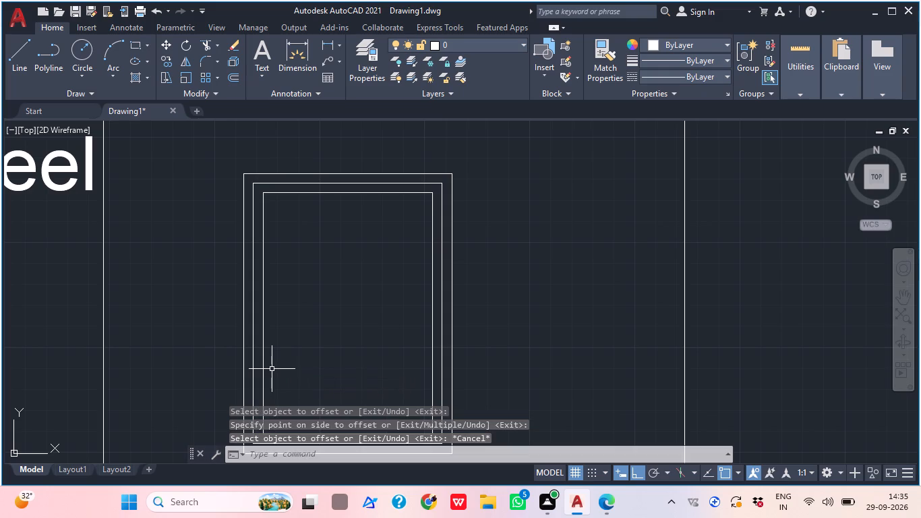
# Delete the middle one of the three nested rectangles in the C1 Main Steel cell.
pyautogui.click(251, 384)
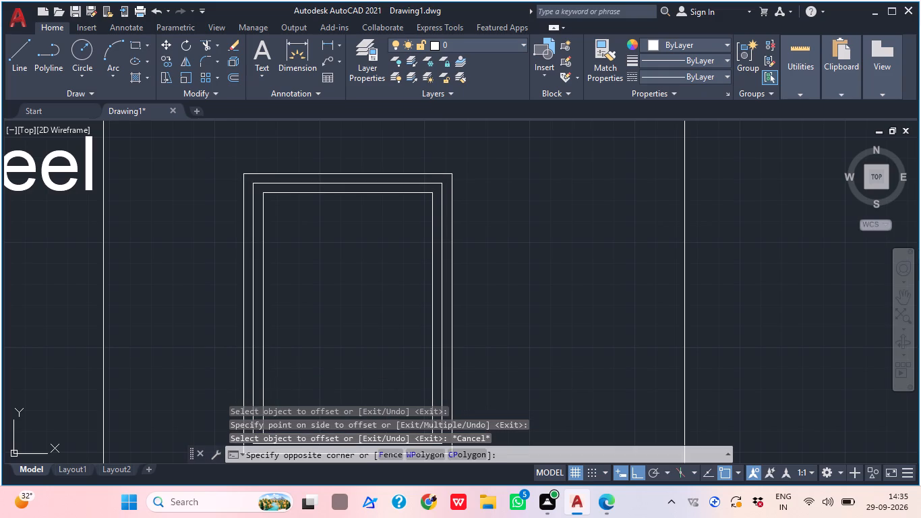
pyautogui.click(251, 370)
pyautogui.click(253, 368)
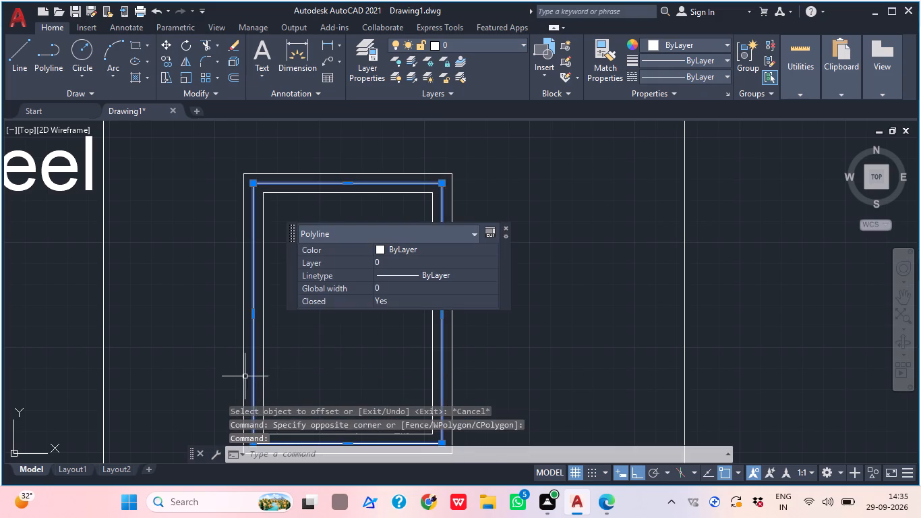
pyautogui.press('Delete')
# Draw a horizontal line across the inner rectangle, joining the midpoints of its two vertical sides.
pyautogui.moveTo(287, 364); pyautogui.dragTo(265, 370, button='middle')
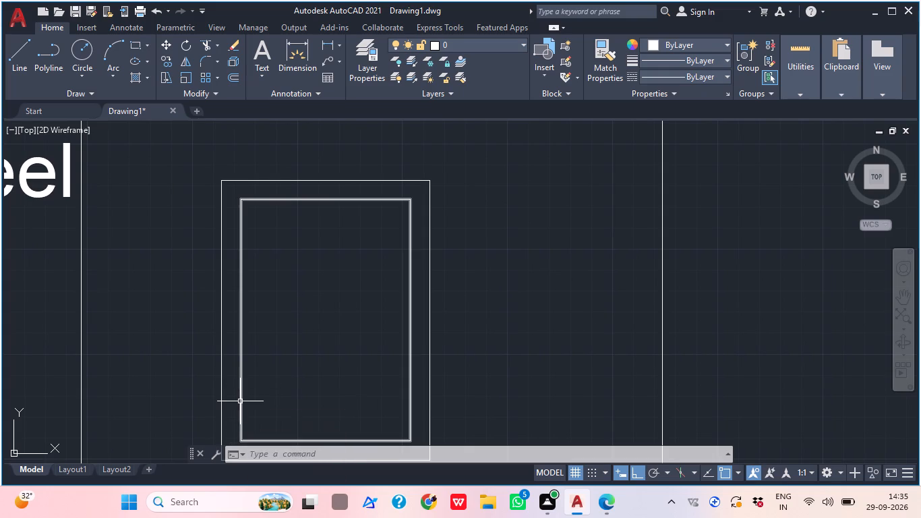
pyautogui.moveTo(375, 370); pyautogui.dragTo(349, 378, button='middle')
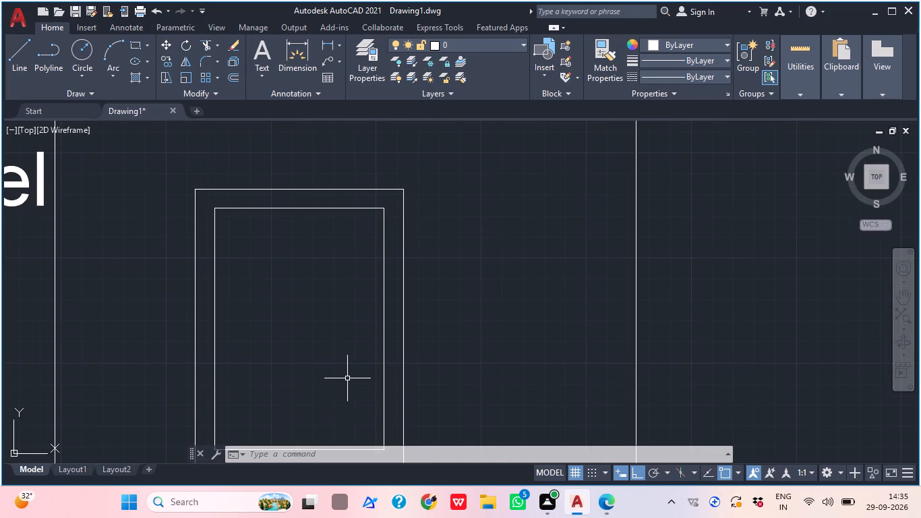
pyautogui.press('l')
pyautogui.press('space')
pyautogui.scroll(-2, 251, 340)
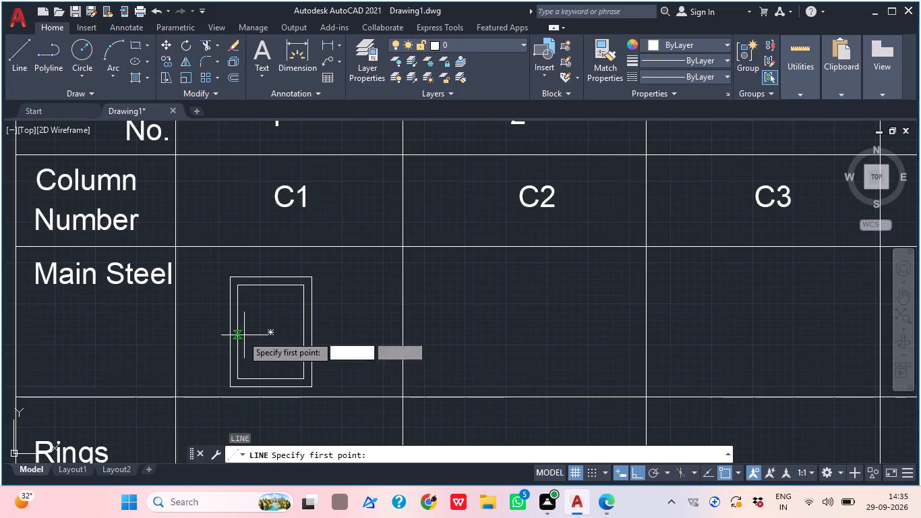
pyautogui.click(235, 328)
pyautogui.click(301, 332)
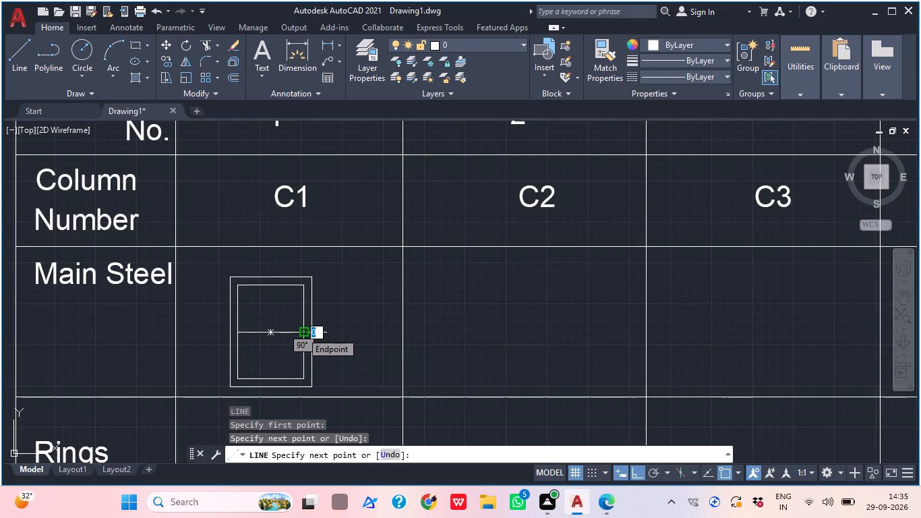
pyautogui.press('Escape')
# Draw a vertical line across the inner C1 rectangle, joining the midpoints of its bottom and top sides.
pyautogui.write('L')
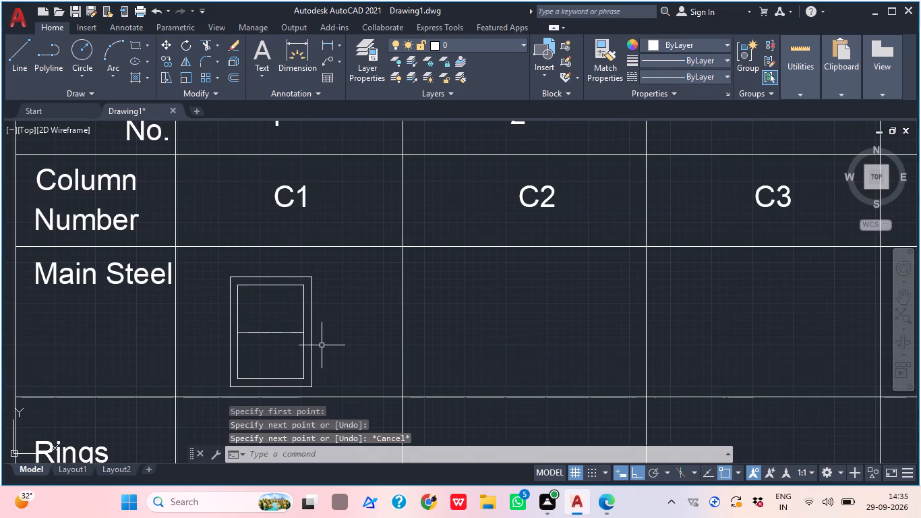
pyautogui.press('space')
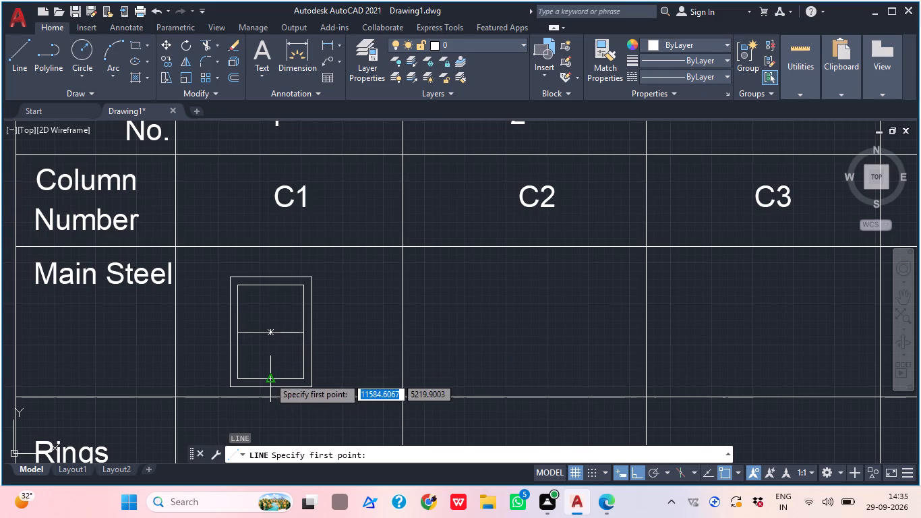
pyautogui.click(271, 376)
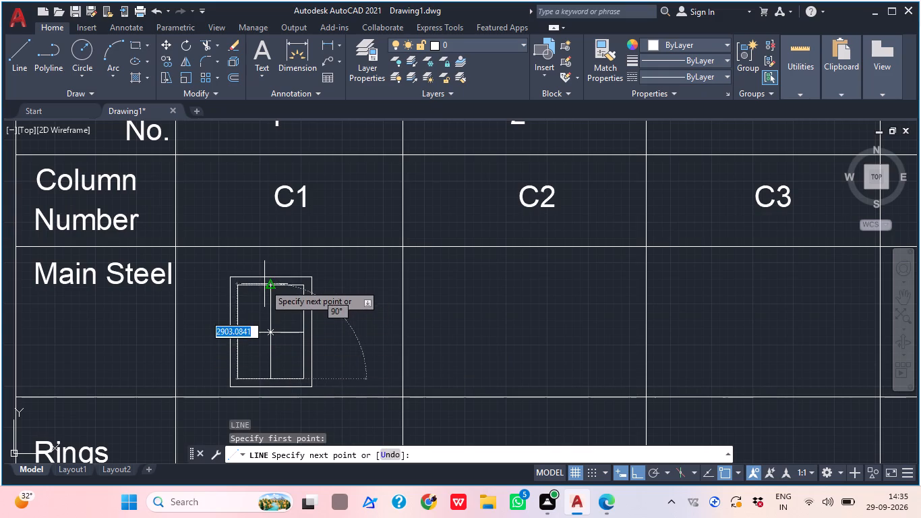
pyautogui.click(264, 284)
pyautogui.press('Escape')
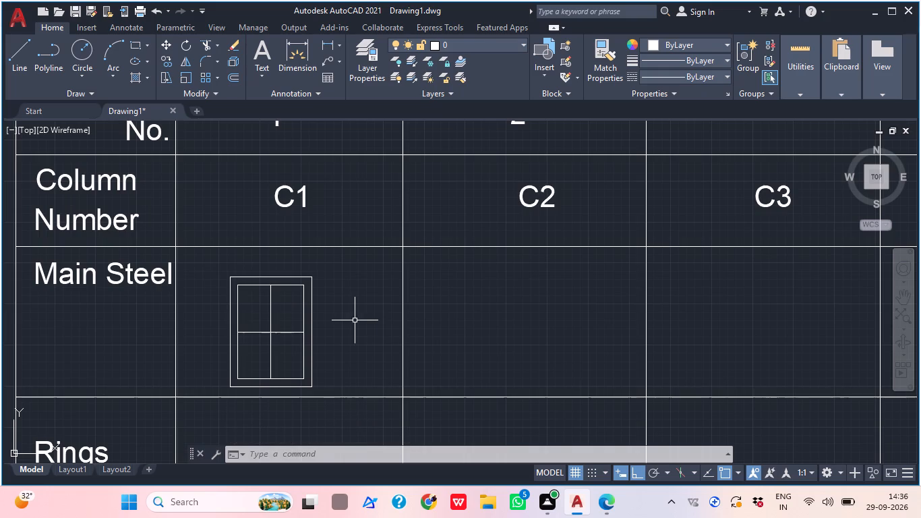
# Copy the whole C1 column section from its centre into the Main Steel cell below C2, with Ortho off.
pyautogui.moveTo(363, 331); pyautogui.dragTo(353, 330, button='middle')
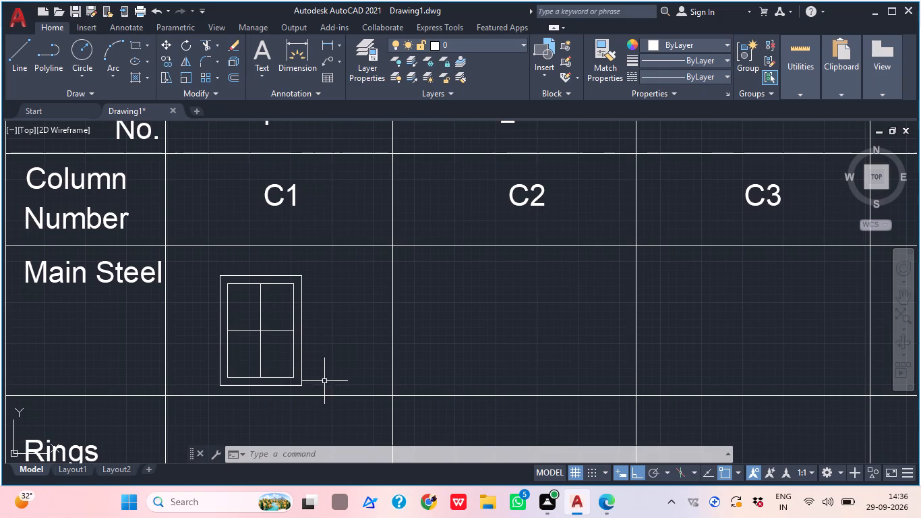
pyautogui.click(317, 393)
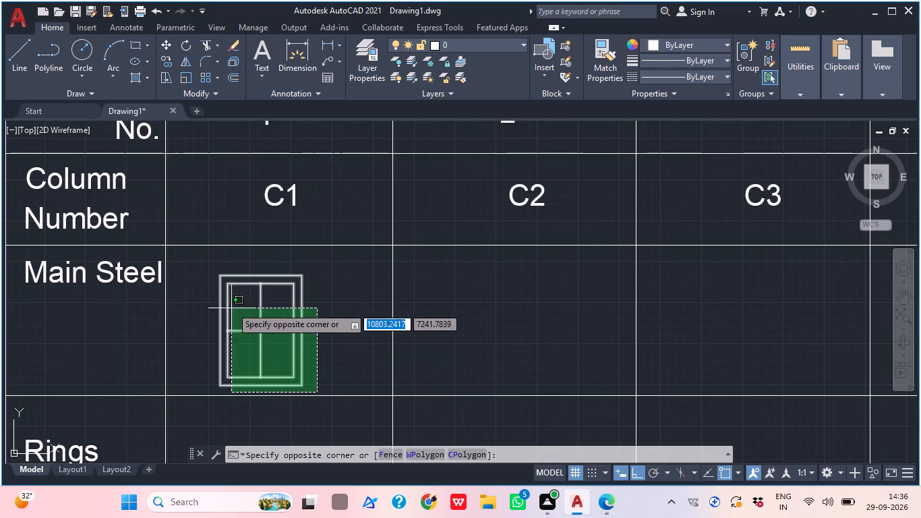
pyautogui.click(201, 264)
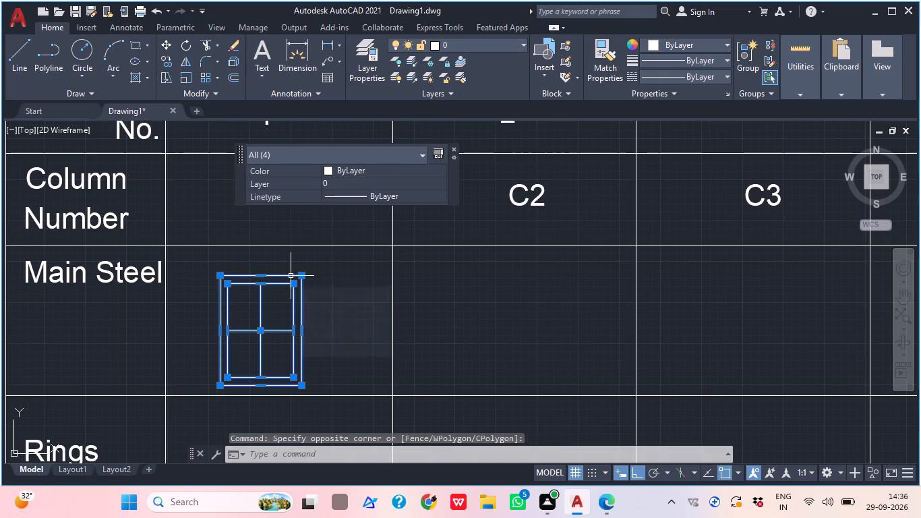
pyautogui.press('c')
pyautogui.write('O')
pyautogui.press('space')
pyautogui.click(256, 326)
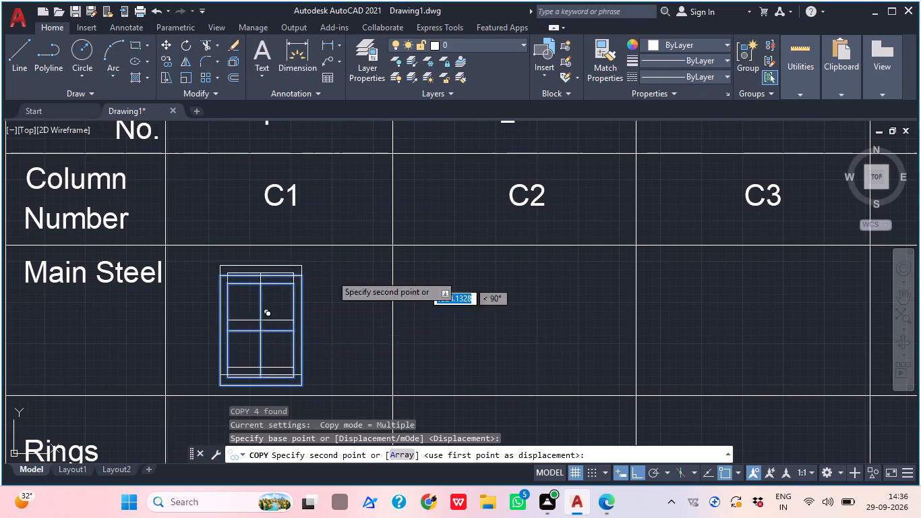
pyautogui.click(638, 473)
pyautogui.moveTo(570, 349); pyautogui.dragTo(496, 366, button='middle')
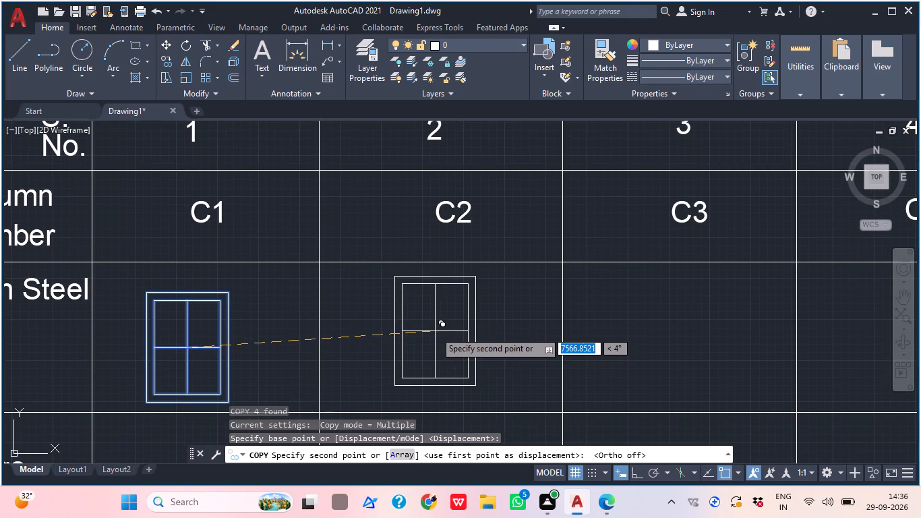
pyautogui.click(435, 331)
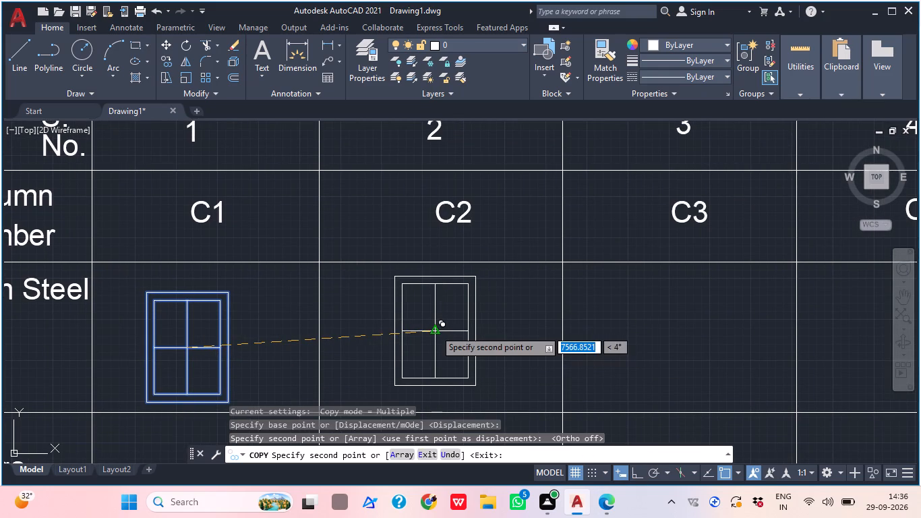
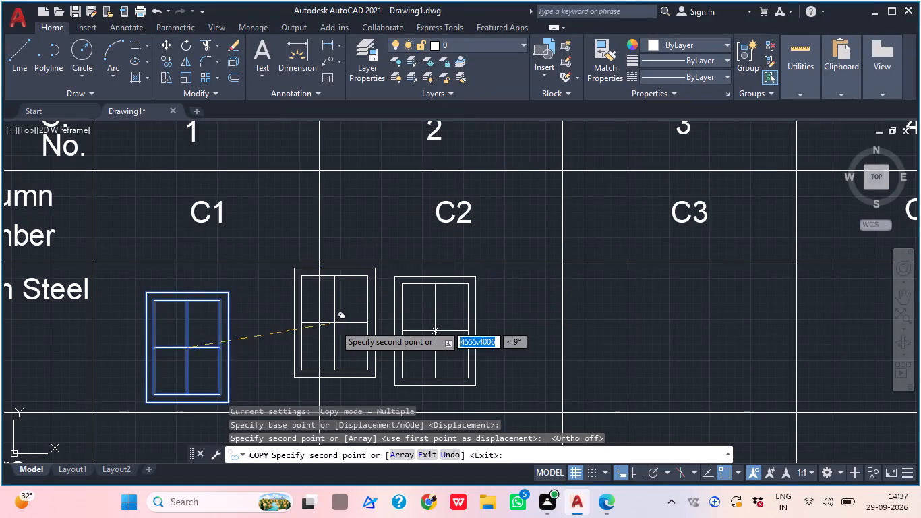
# Place another copy of the column section in the Main Steel cell below C3, level with the C2 copy, and finish copying.
pyautogui.moveTo(483, 388); pyautogui.dragTo(348, 366, button='middle')
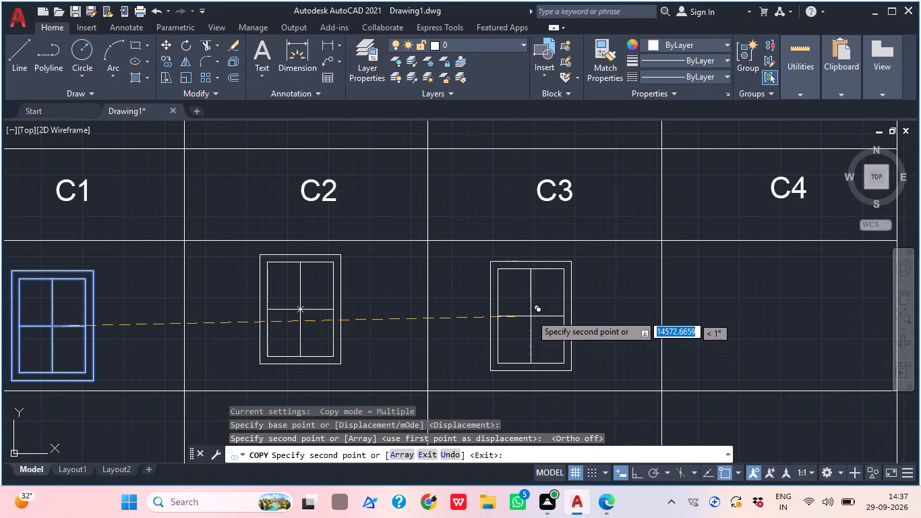
pyautogui.click(531, 310)
pyautogui.moveTo(545, 310); pyautogui.dragTo(440, 304, button='middle')
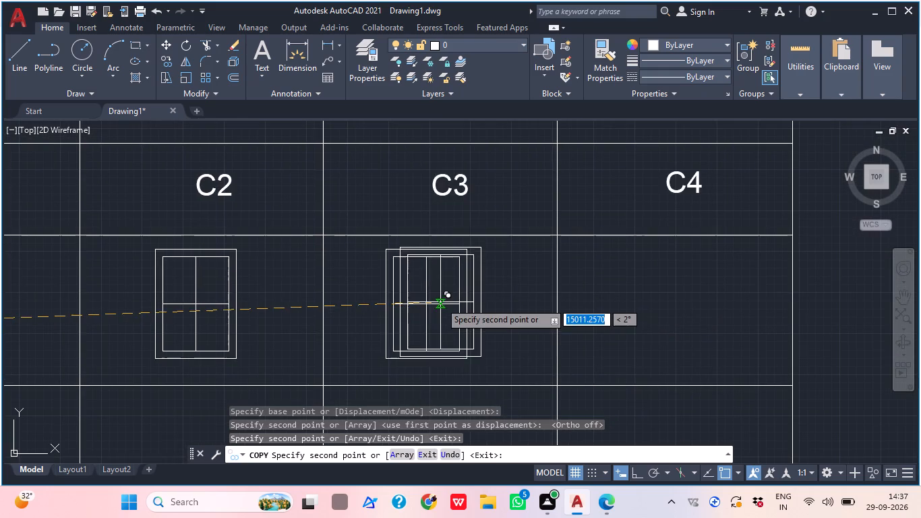
pyautogui.moveTo(428, 306); pyautogui.dragTo(398, 316, button='middle')
pyautogui.press('Escape')
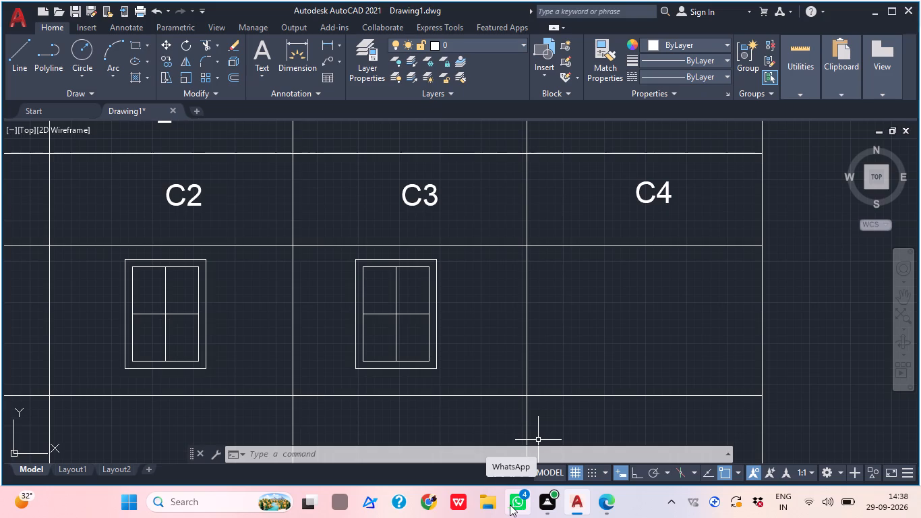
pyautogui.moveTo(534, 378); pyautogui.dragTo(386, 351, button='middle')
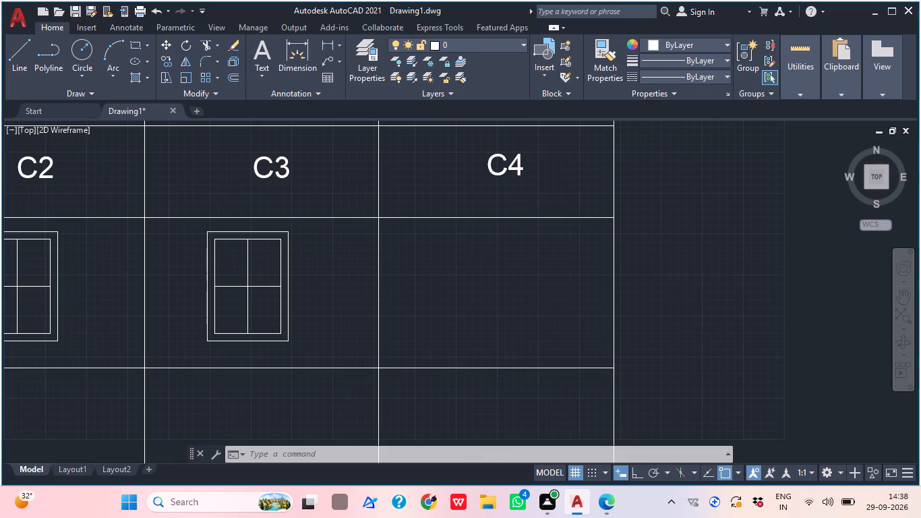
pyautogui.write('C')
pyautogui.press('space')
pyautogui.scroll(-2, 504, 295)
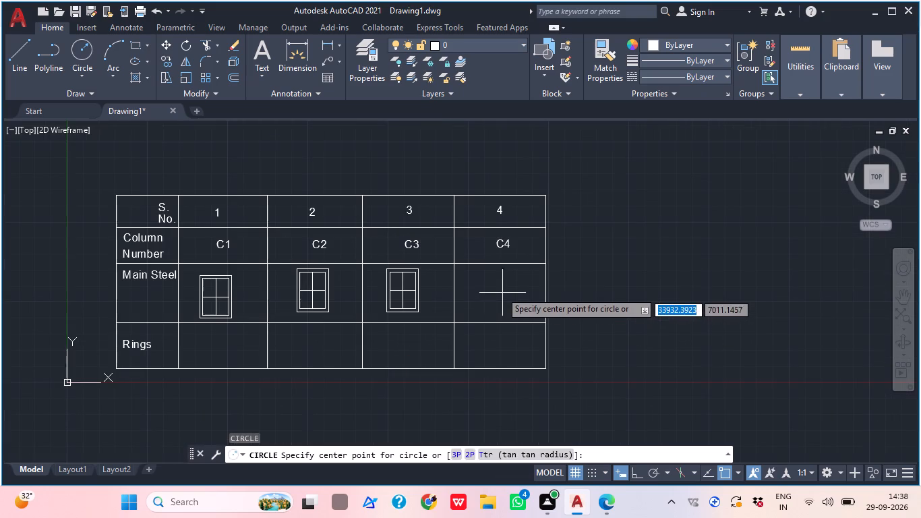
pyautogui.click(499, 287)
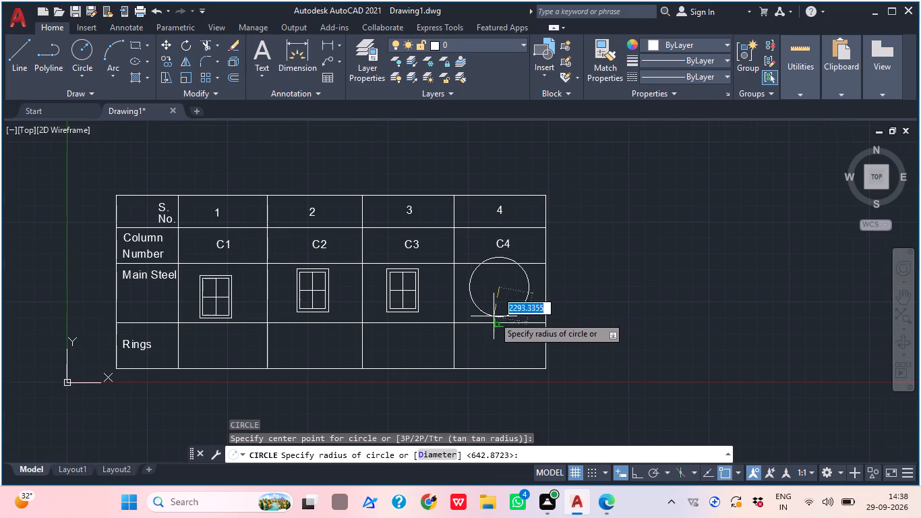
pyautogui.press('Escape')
# Draw a circle of radius about 975 near the middle of the Main Steel cell below C4.
pyautogui.press('c')
pyautogui.press('space')
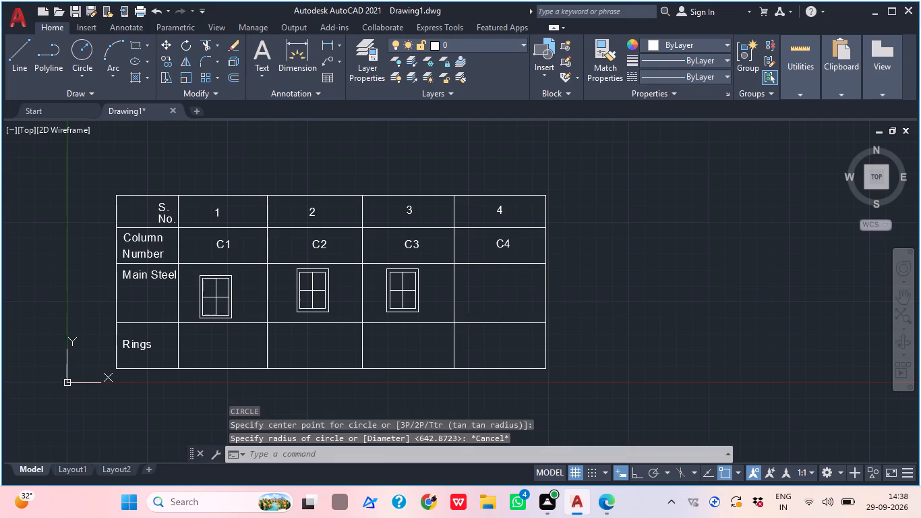
pyautogui.click(502, 292)
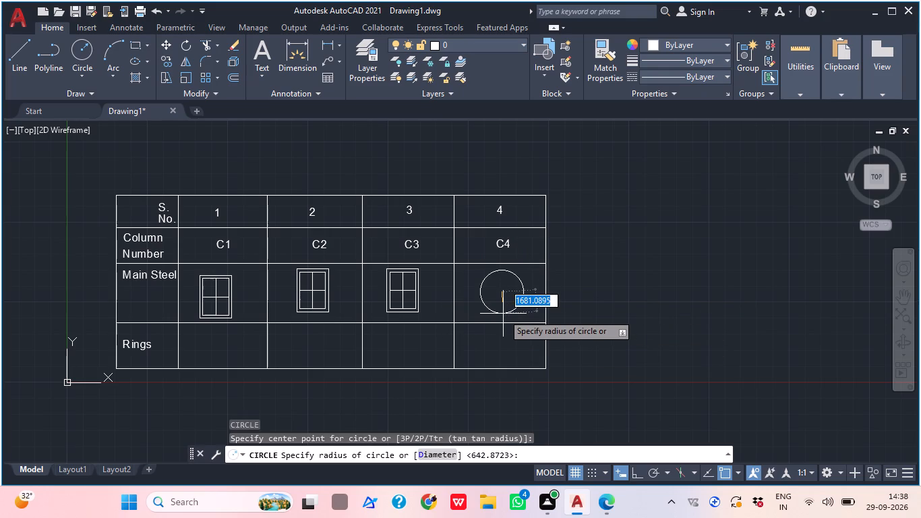
pyautogui.scroll(1, 501, 314)
pyautogui.click(501, 300)
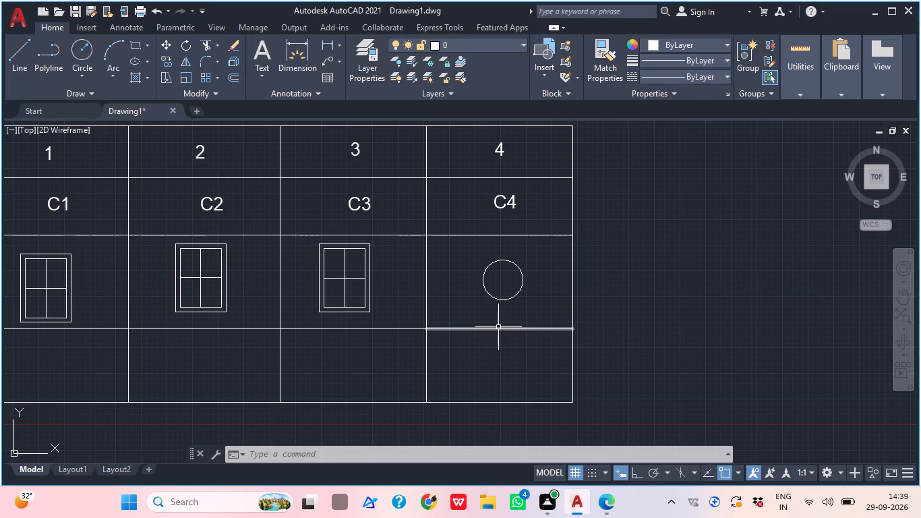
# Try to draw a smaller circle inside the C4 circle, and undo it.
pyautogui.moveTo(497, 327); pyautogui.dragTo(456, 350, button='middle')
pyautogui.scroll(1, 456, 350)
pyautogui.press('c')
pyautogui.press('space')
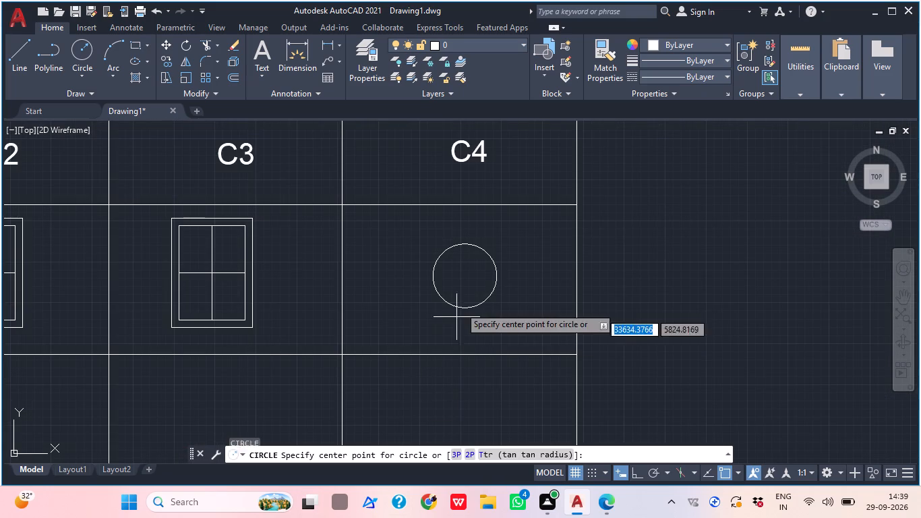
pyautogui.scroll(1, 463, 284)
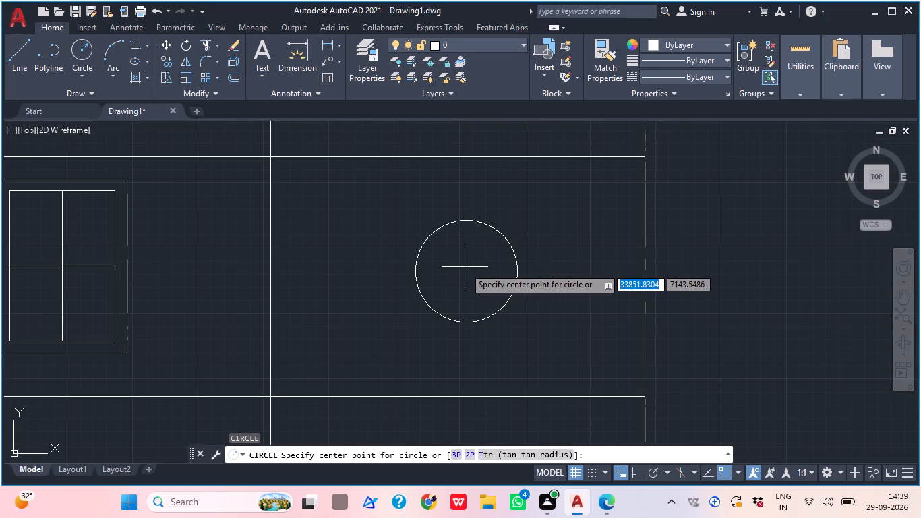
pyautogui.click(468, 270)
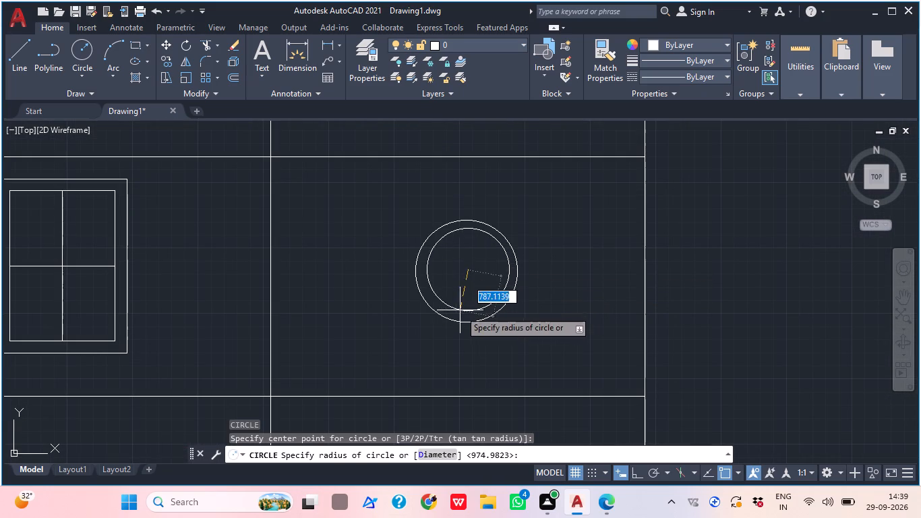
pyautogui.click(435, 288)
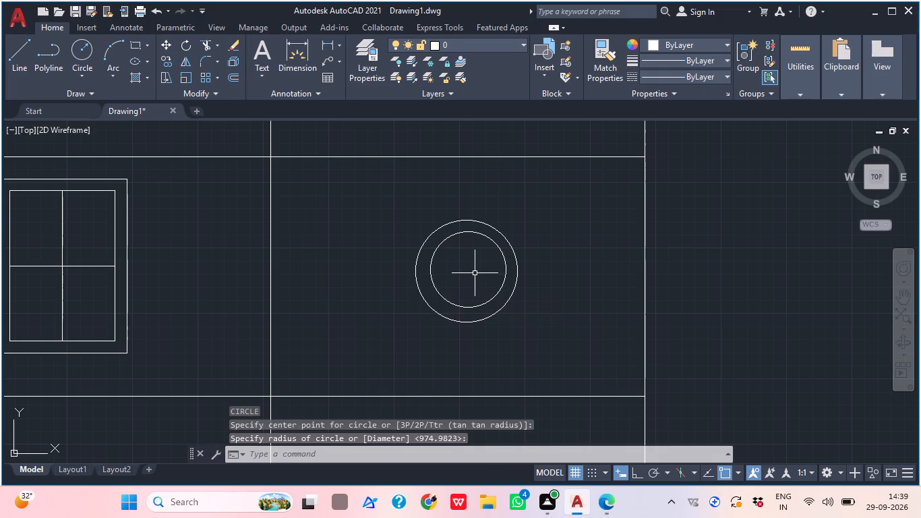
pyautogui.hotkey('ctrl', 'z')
# Draw a concentric inner circle of radius about 860 from the centre of the C4 circle, leaving a thin ring between them.
pyautogui.press('c')
pyautogui.press('space')
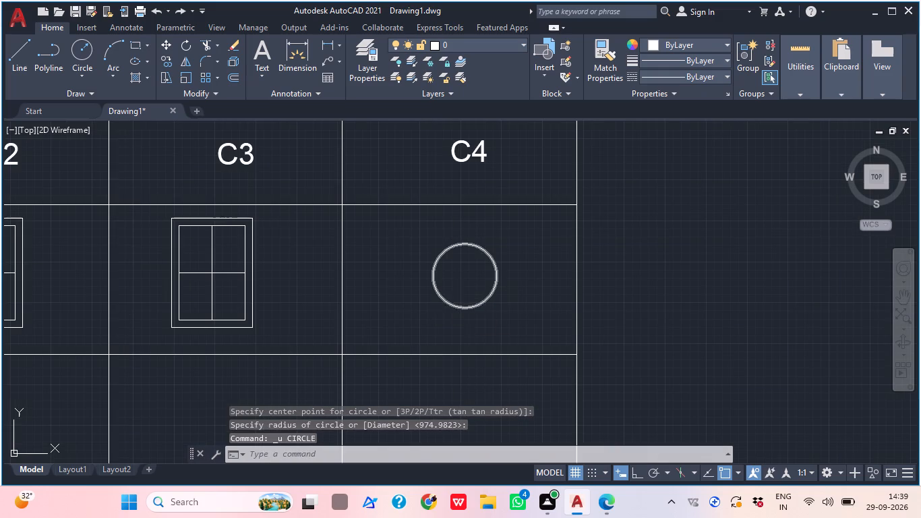
pyautogui.click(462, 274)
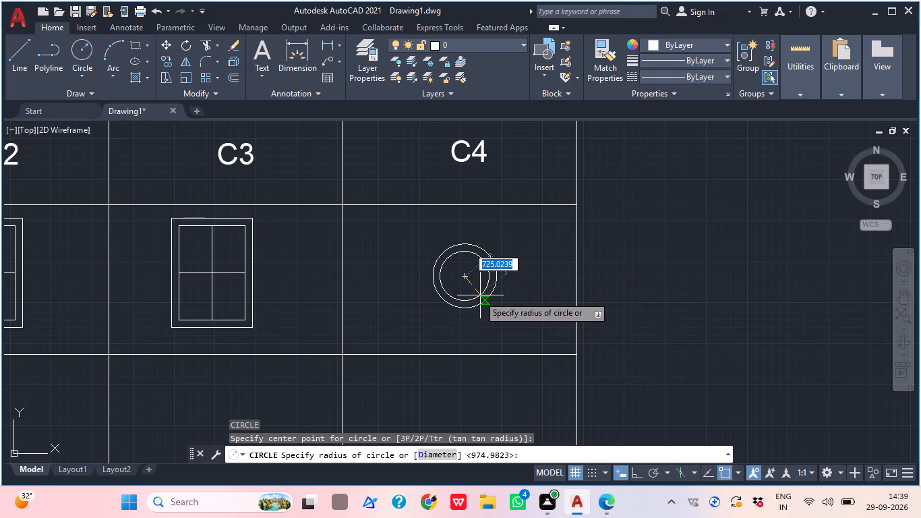
pyautogui.scroll(1, 484, 297)
pyautogui.scroll(-1, 484, 297)
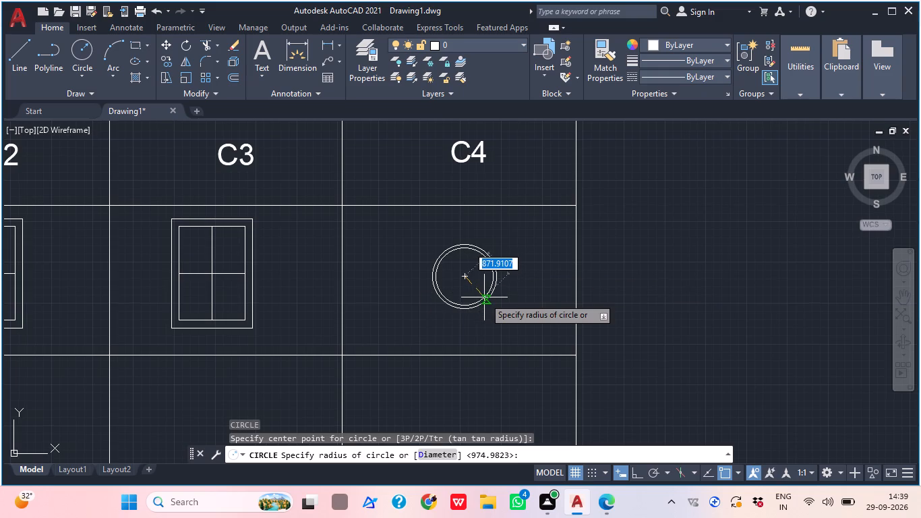
pyautogui.scroll(1, 483, 297)
pyautogui.scroll(-1, 483, 297)
pyautogui.scroll(4, 483, 297)
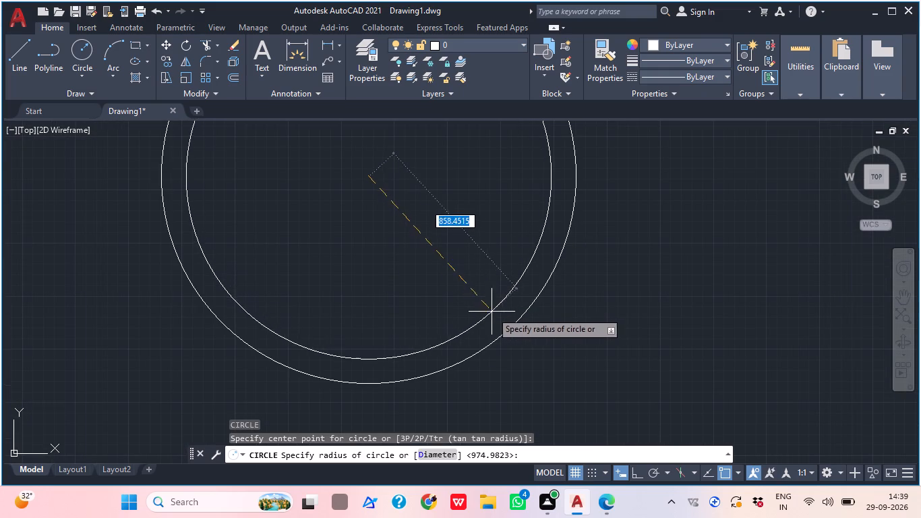
pyautogui.click(494, 310)
pyautogui.scroll(-4, 499, 306)
pyautogui.moveTo(526, 290); pyautogui.dragTo(463, 343, button='middle')
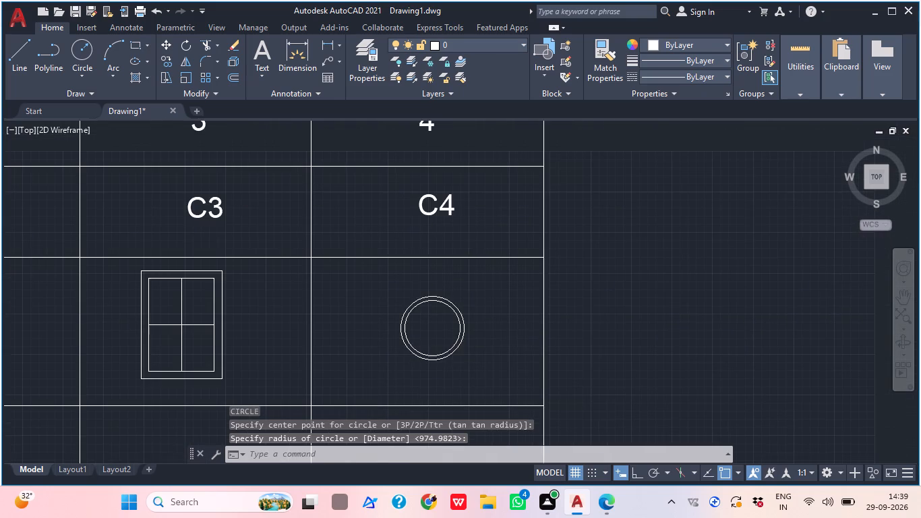
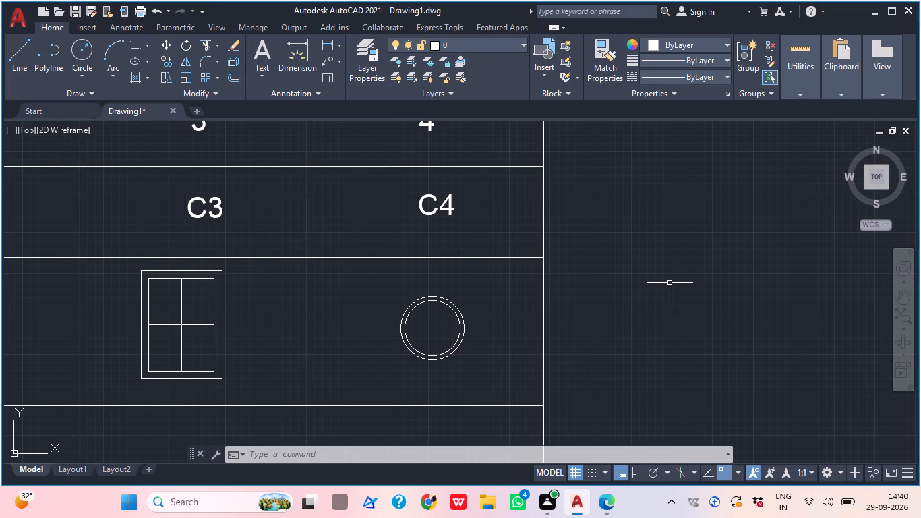
# Draw a vertical and a horizontal diameter line across the inner C4 circle, crossing at its centre.
pyautogui.moveTo(418, 382); pyautogui.dragTo(411, 395, button='middle')
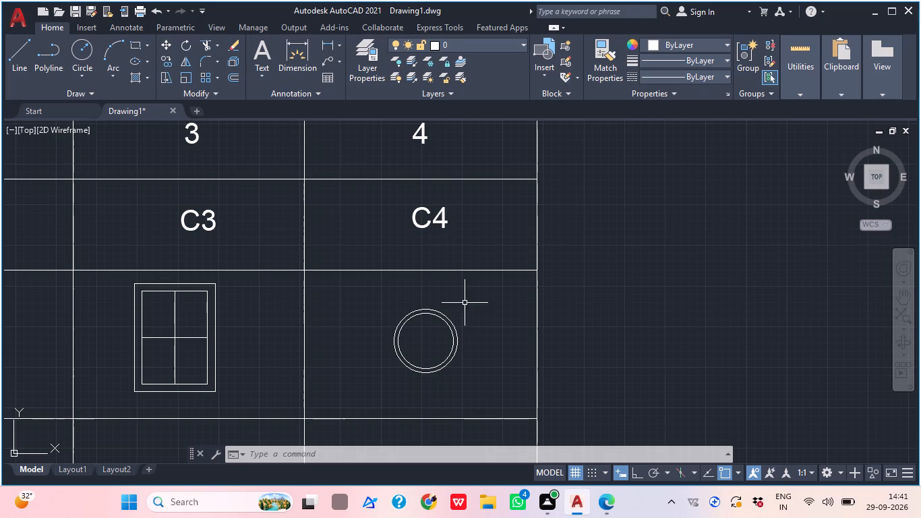
pyautogui.middleClick(417, 357)
pyautogui.press('l')
pyautogui.press('space')
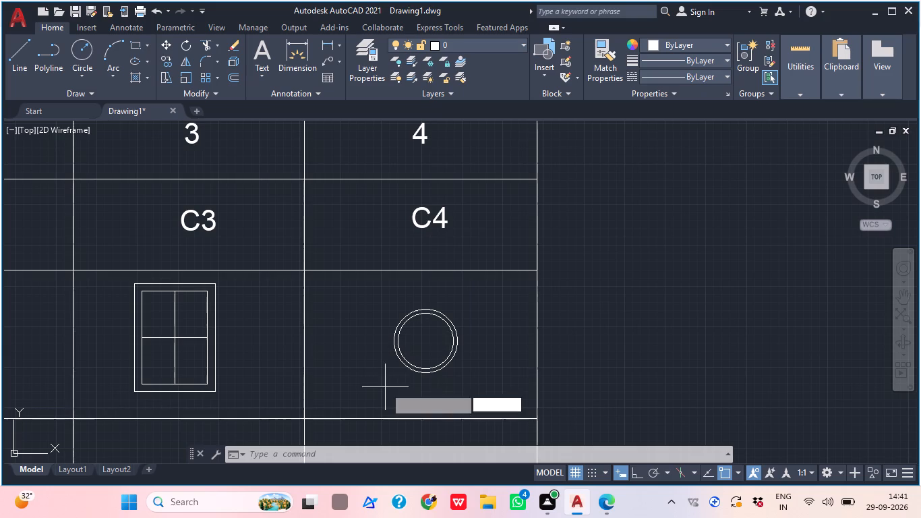
pyautogui.scroll(2, 423, 346)
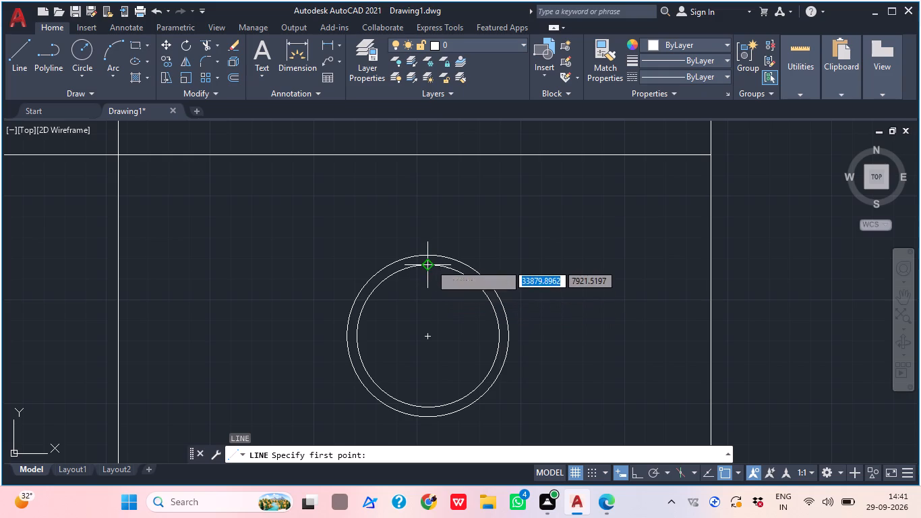
pyautogui.click(430, 268)
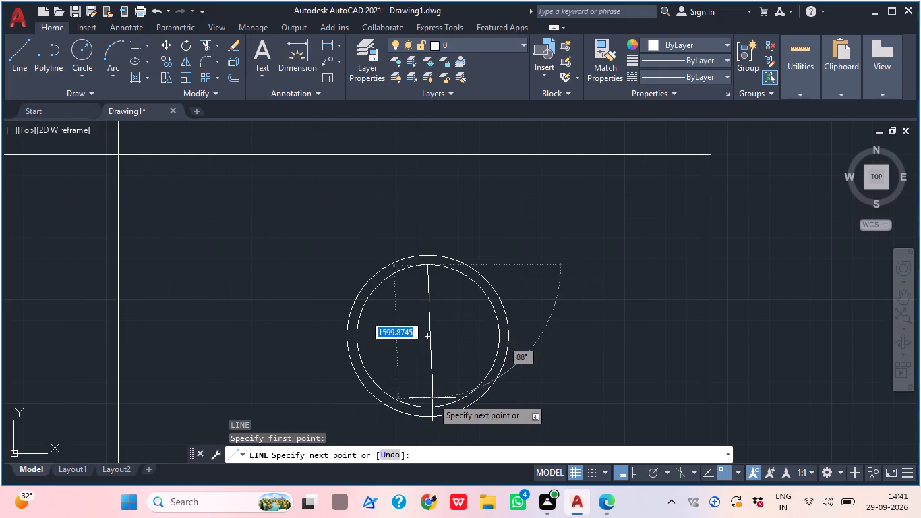
pyautogui.click(432, 406)
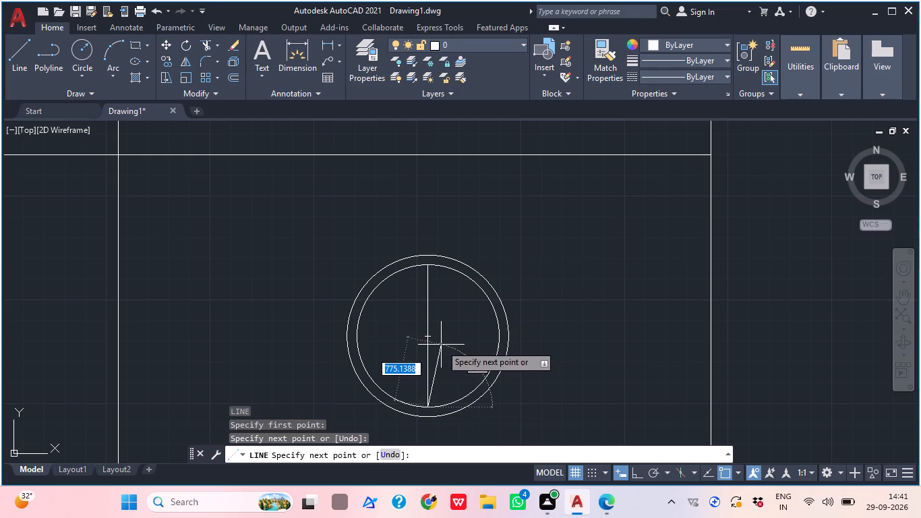
pyautogui.press('Escape')
pyautogui.press('l')
pyautogui.press('Return')
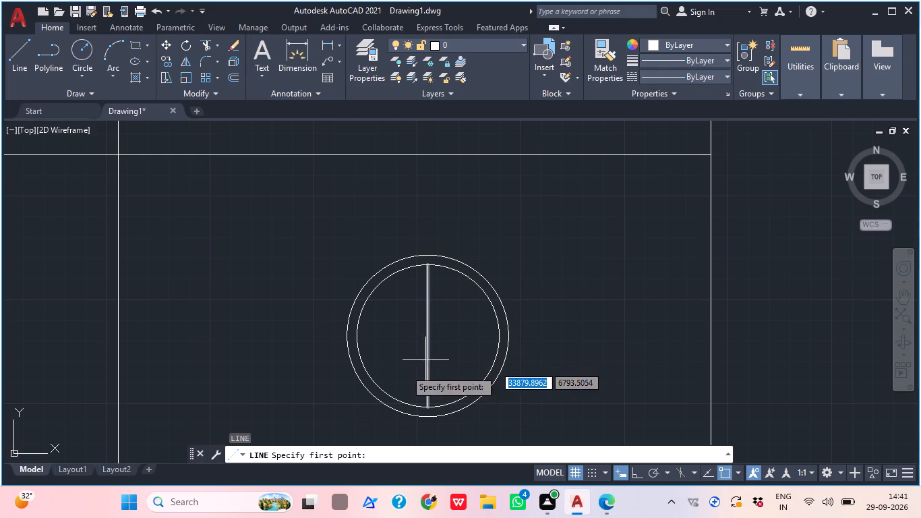
pyautogui.click(357, 337)
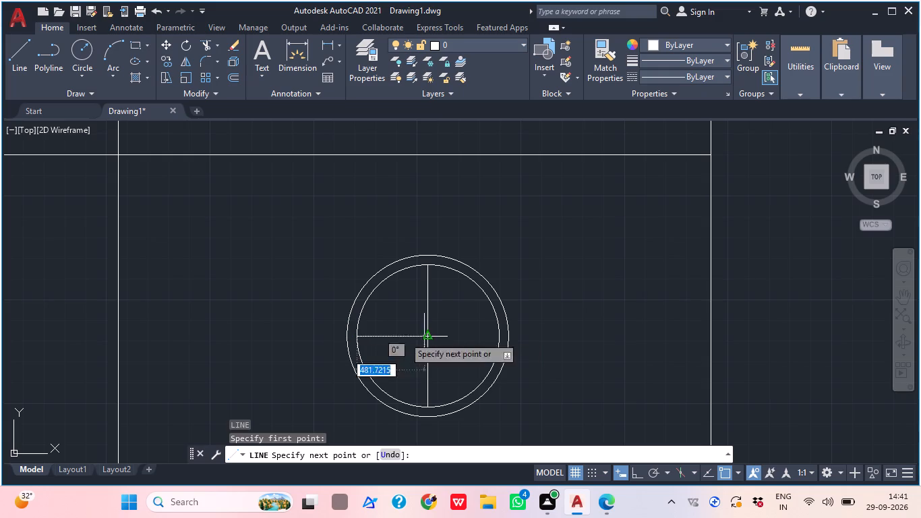
pyautogui.click(496, 339)
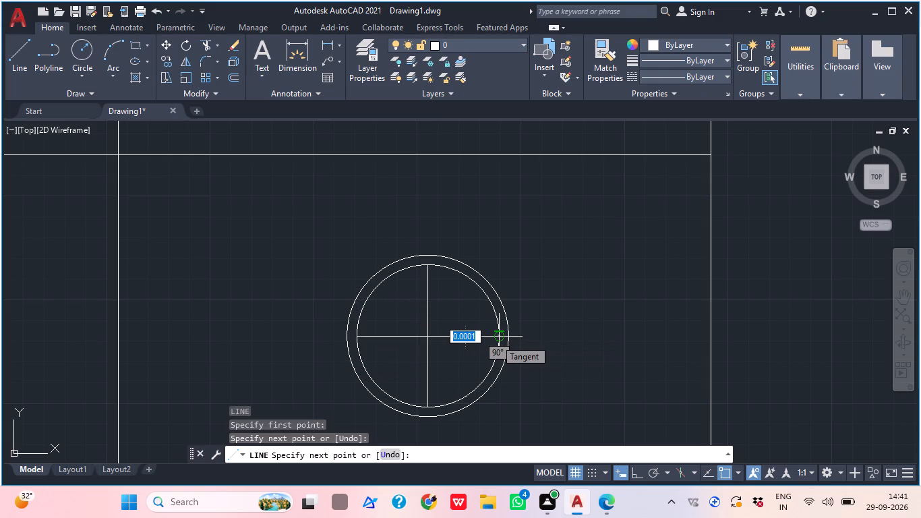
pyautogui.press('Escape')
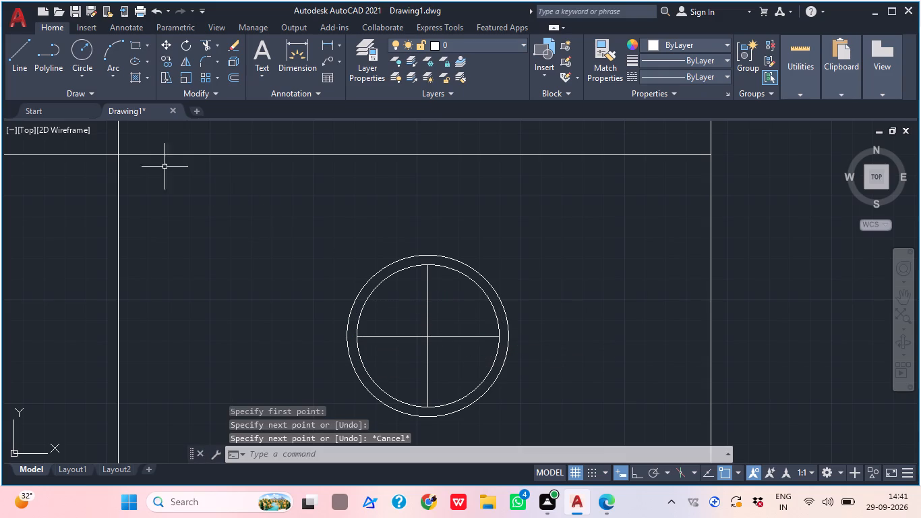
# Draw a three-point arc of radius about 126 on the upper-right edge of the inner C4 circle, forming a nearly closed bar loop.
pyautogui.click(111, 55)
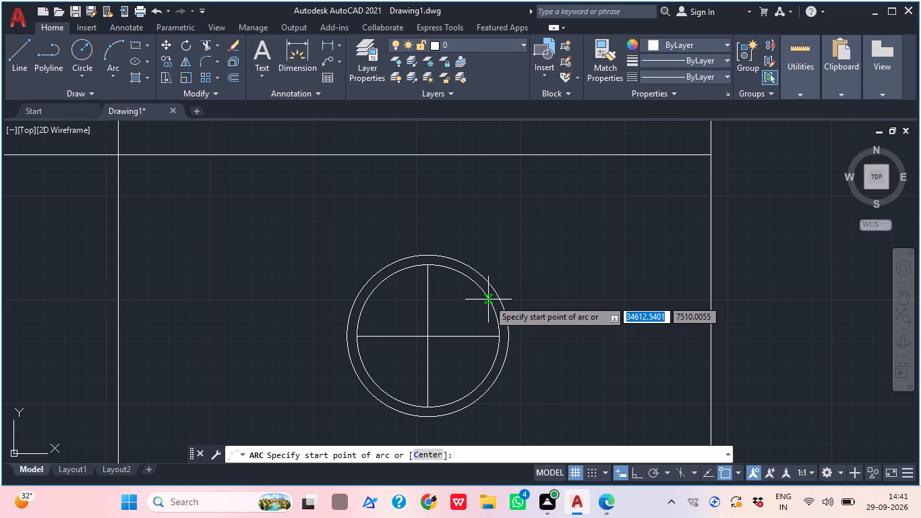
pyautogui.scroll(2, 488, 299)
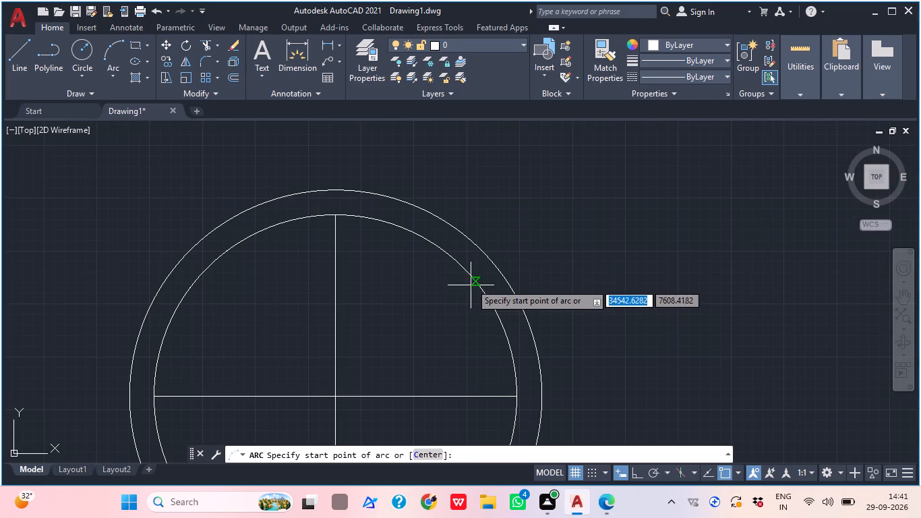
pyautogui.click(442, 254)
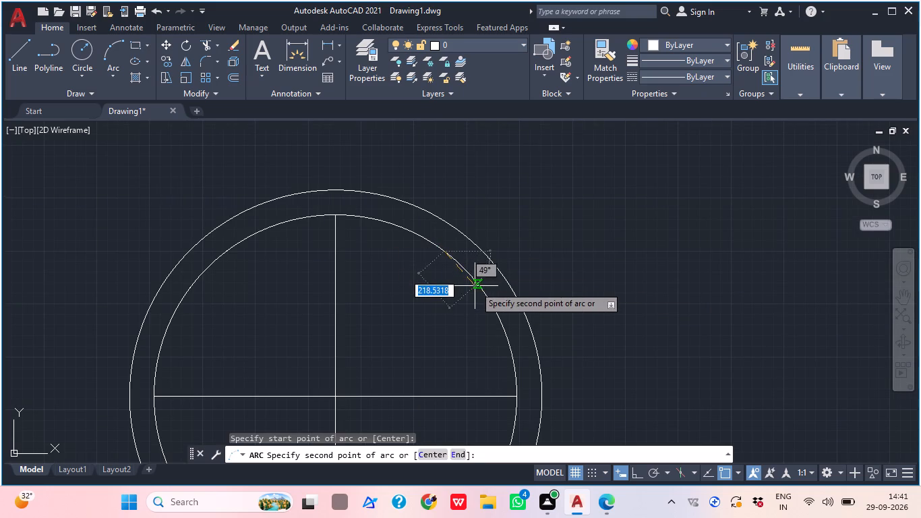
pyautogui.click(478, 286)
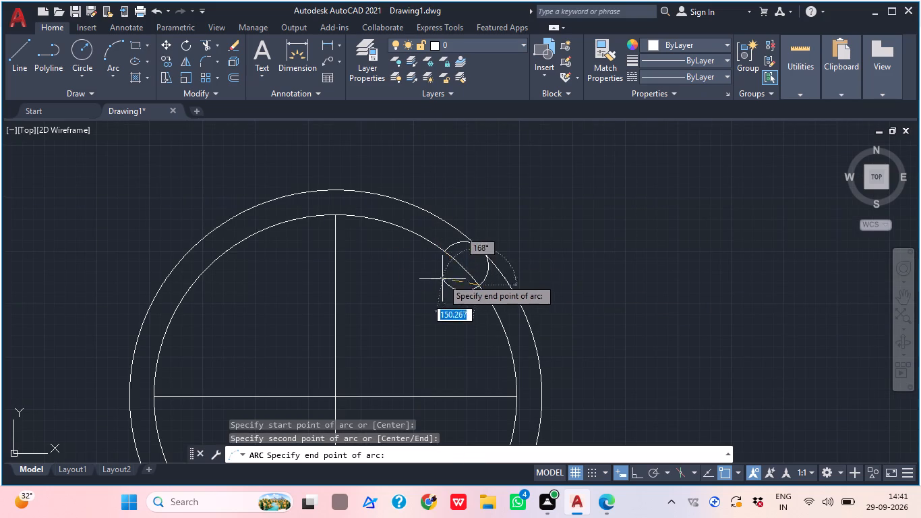
pyautogui.click(468, 254)
pyautogui.middleClick(469, 301)
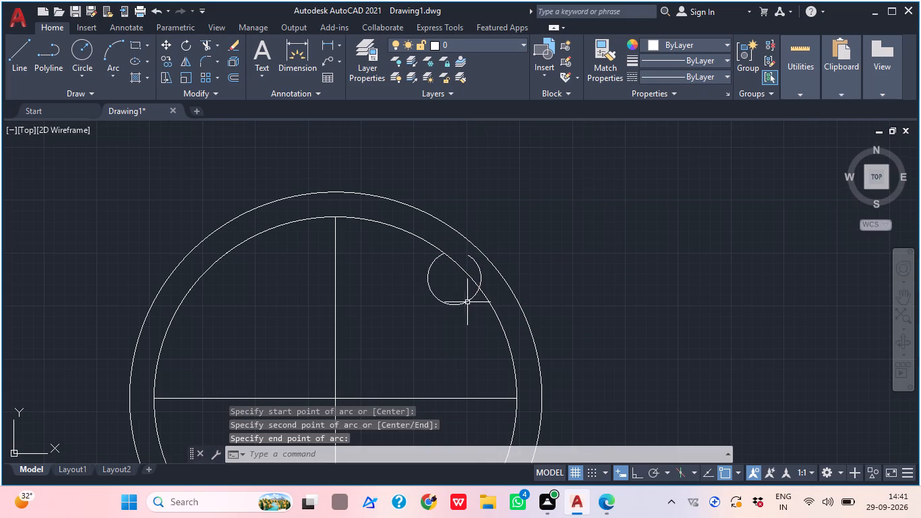
# Trim off the part of the small arc that lies outside the inner C4 circle.
pyautogui.press('t')
pyautogui.press('r')
pyautogui.press('space')
pyautogui.click(502, 292)
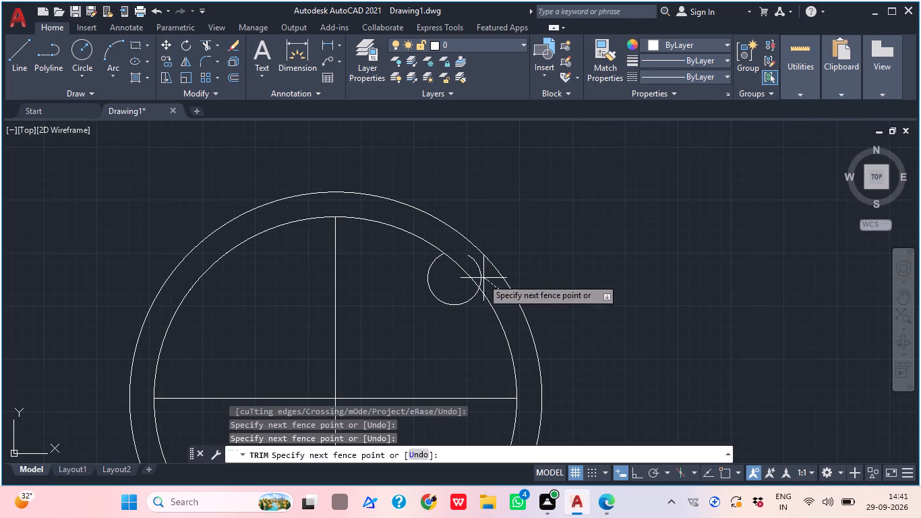
pyautogui.click(475, 271)
pyautogui.press('Escape')
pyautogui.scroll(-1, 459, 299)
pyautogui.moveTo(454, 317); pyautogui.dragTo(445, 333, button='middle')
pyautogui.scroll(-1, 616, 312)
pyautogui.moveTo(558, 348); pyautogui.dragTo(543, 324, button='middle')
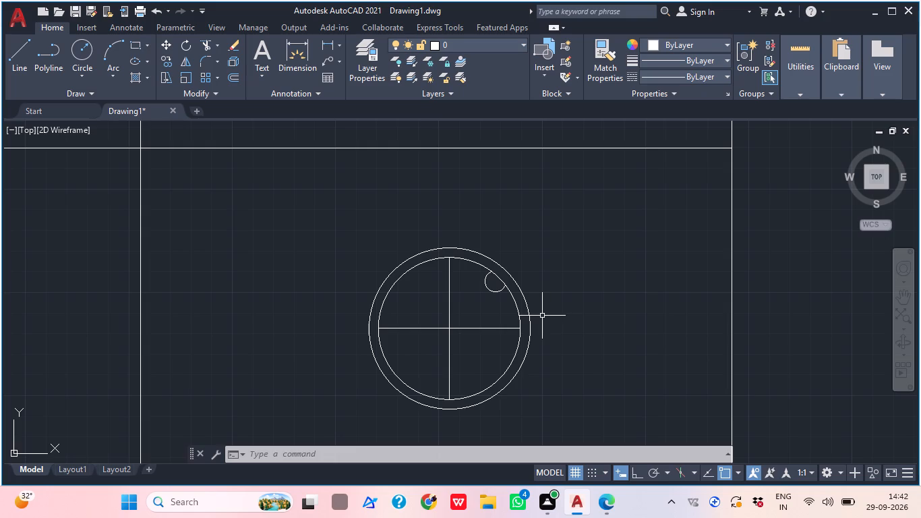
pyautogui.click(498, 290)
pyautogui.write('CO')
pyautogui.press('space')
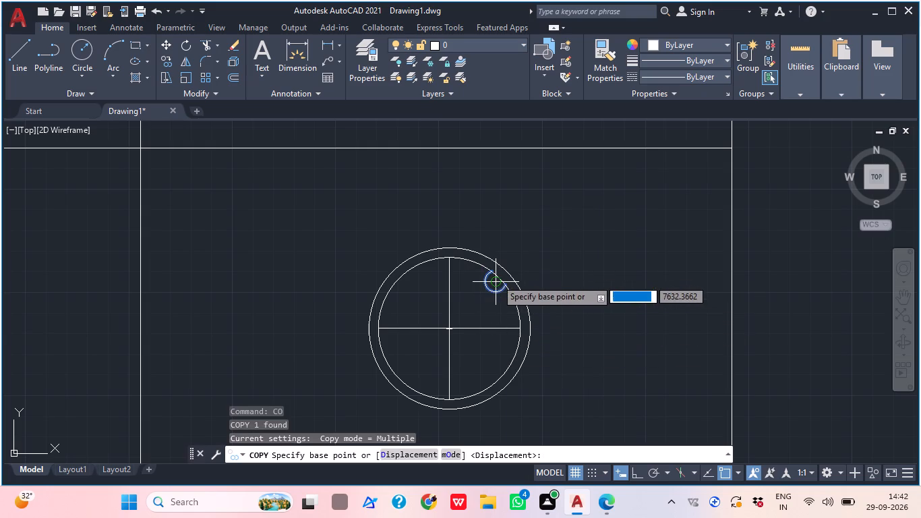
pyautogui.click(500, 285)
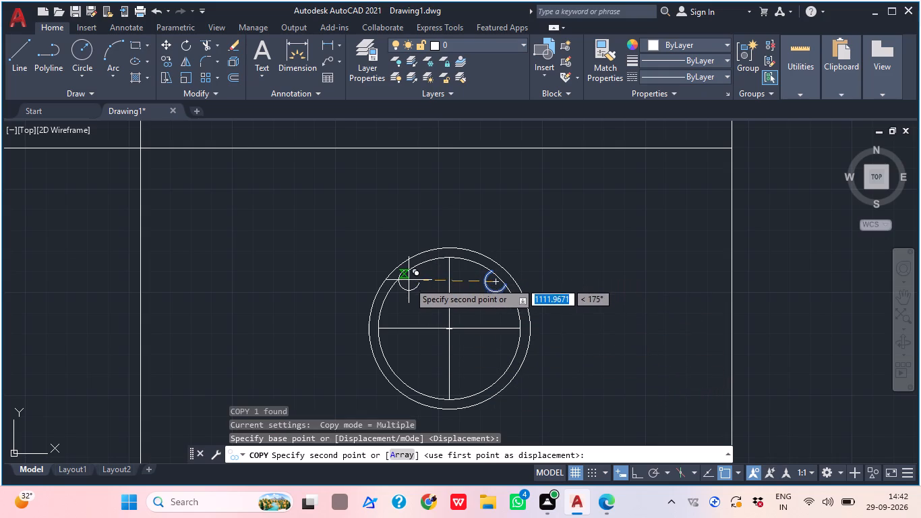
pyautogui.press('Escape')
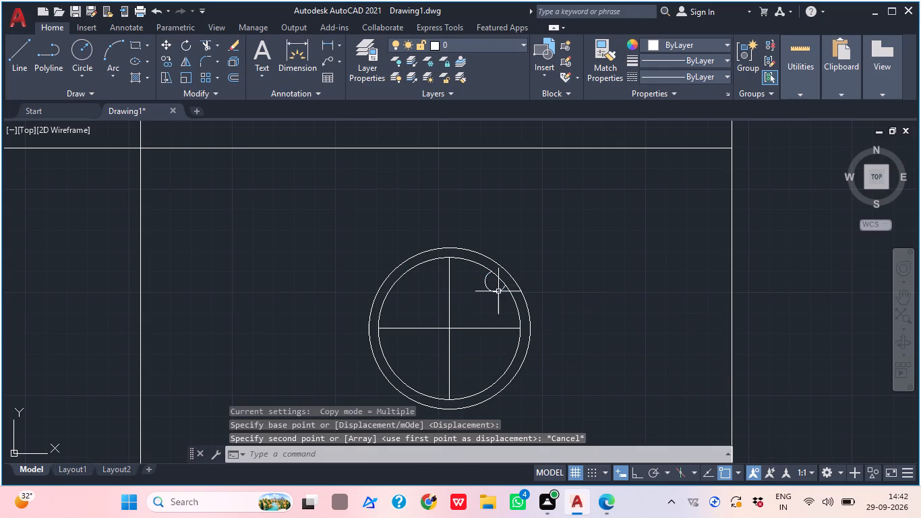
# Mirror the small bar arc about the vertical diameter of the C4 section with Ortho on, keeping the source arc.
pyautogui.click(498, 290)
pyautogui.press('m')
pyautogui.write('I')
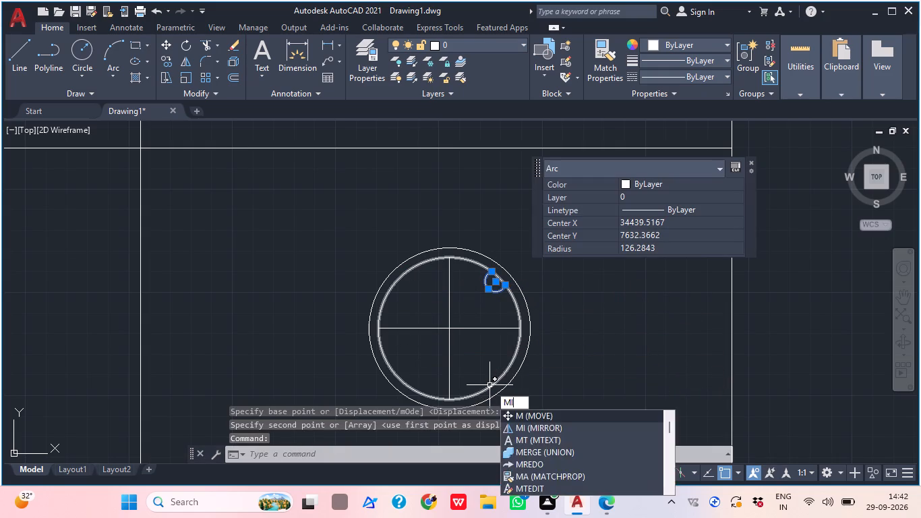
pyautogui.press('space')
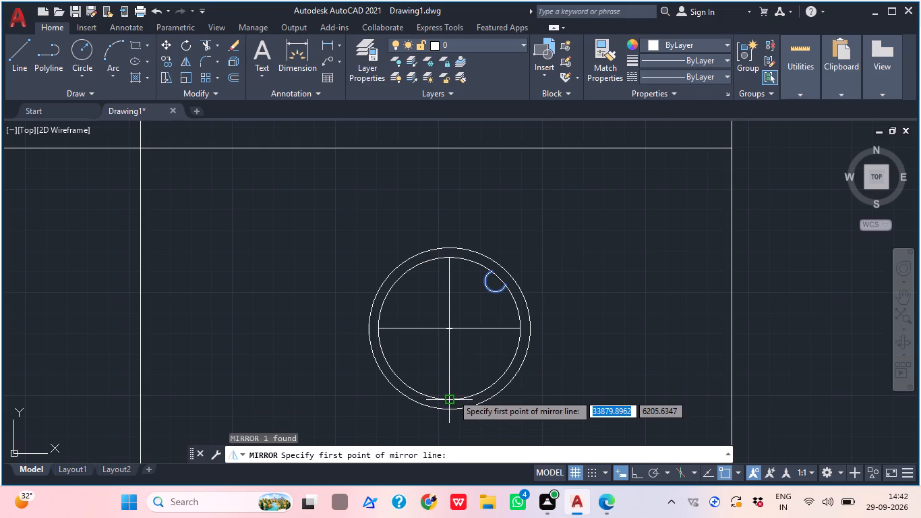
pyautogui.click(450, 401)
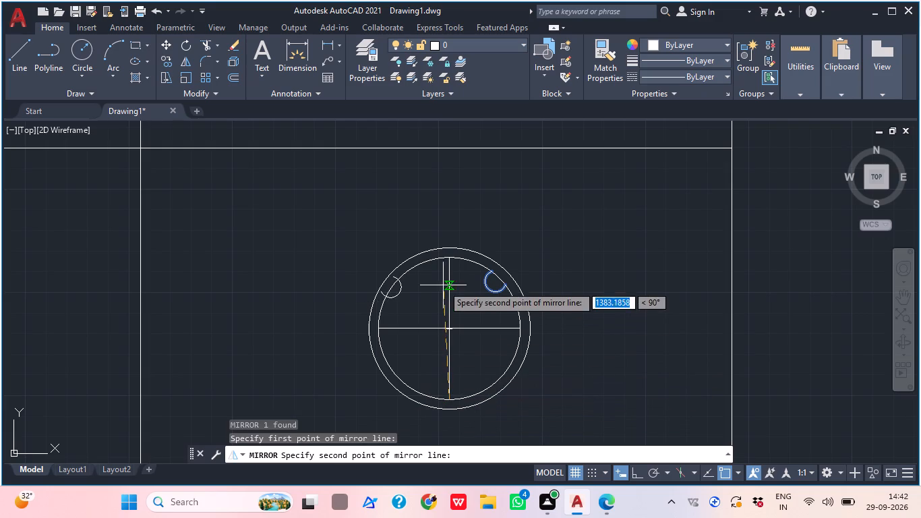
pyautogui.click(639, 478)
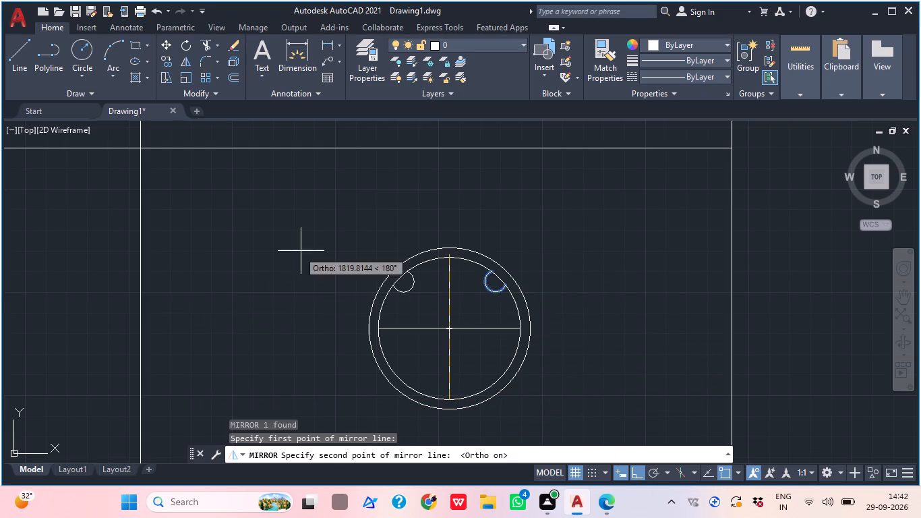
pyautogui.click(429, 226)
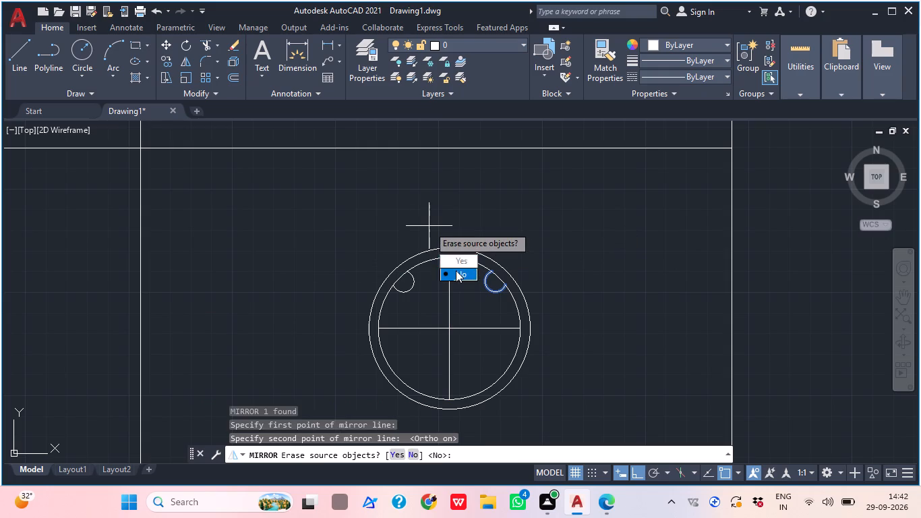
pyautogui.moveTo(456, 270); pyautogui.dragTo(429, 226)
# Mirror both upper bar arcs about the horizontal diameter of the C4 section, keeping the source arcs.
pyautogui.click(409, 287)
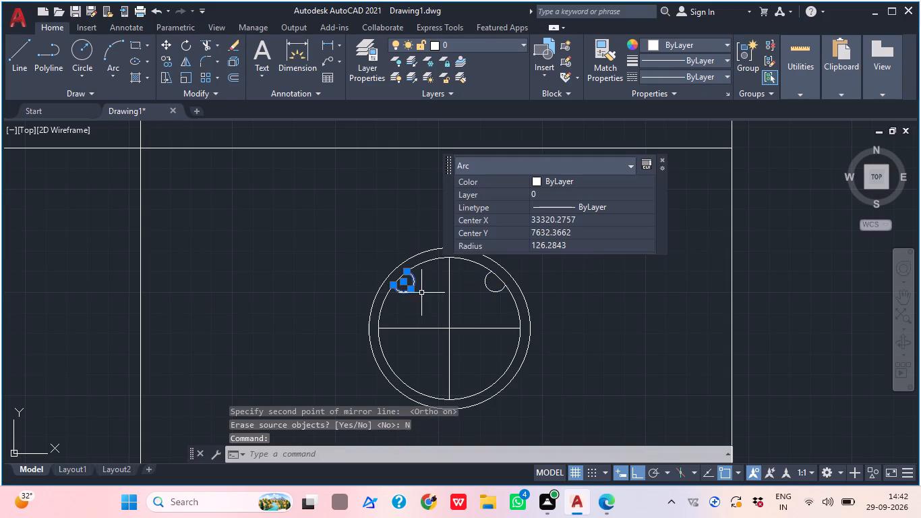
pyautogui.press('Escape')
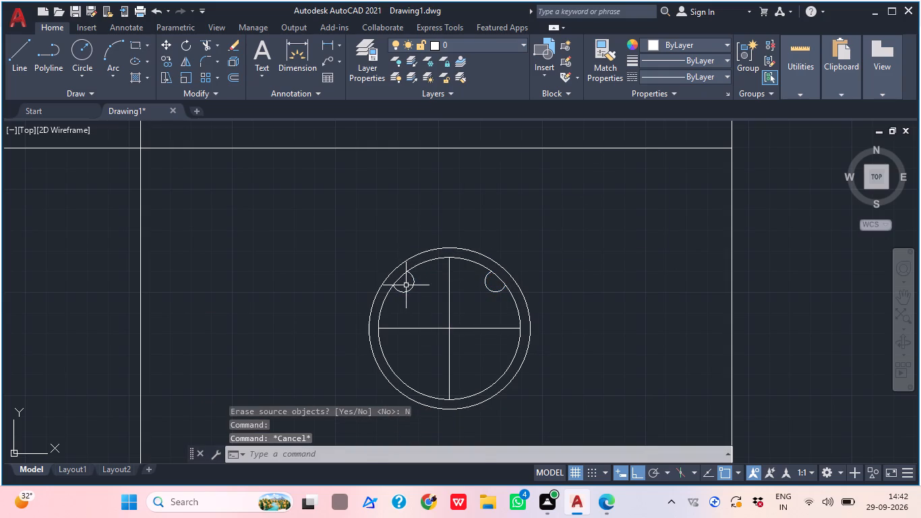
pyautogui.click(407, 285)
pyautogui.click(421, 296)
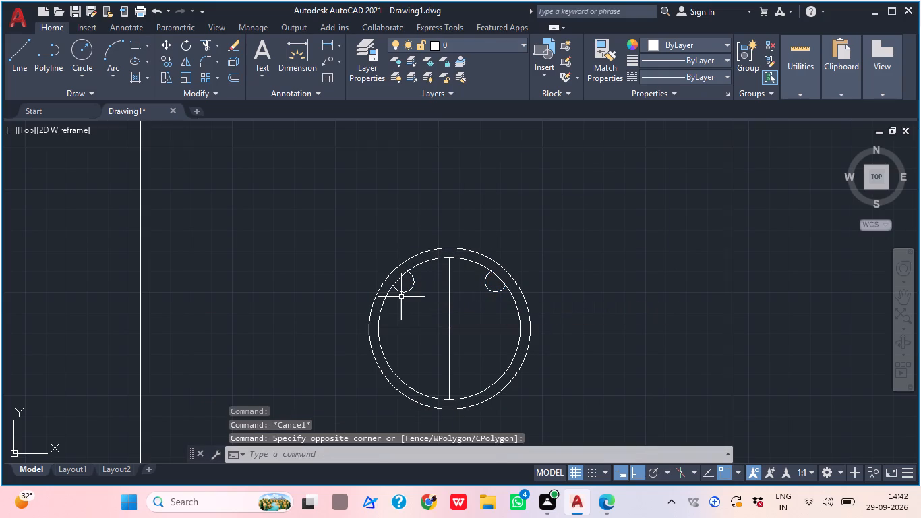
pyautogui.click(403, 291)
pyautogui.click(492, 286)
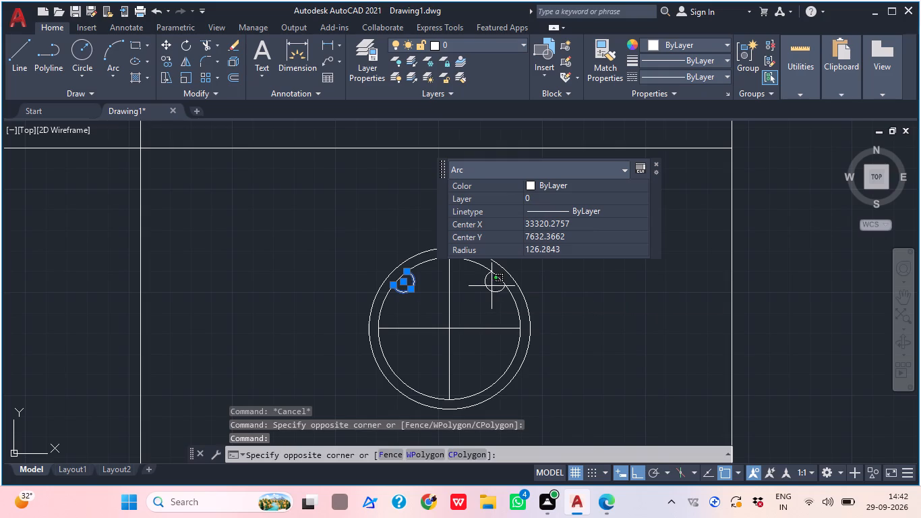
pyautogui.click(476, 279)
pyautogui.press('m')
pyautogui.press('i')
pyautogui.press('space')
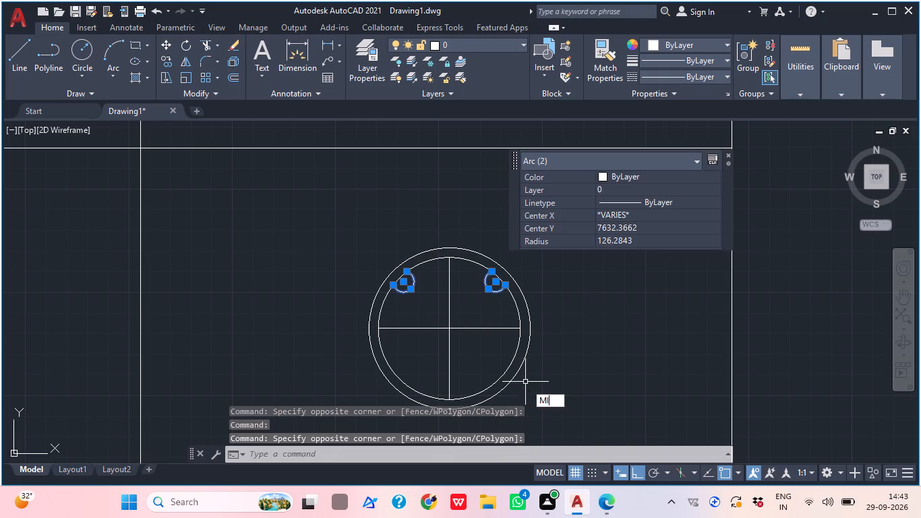
pyautogui.click(519, 326)
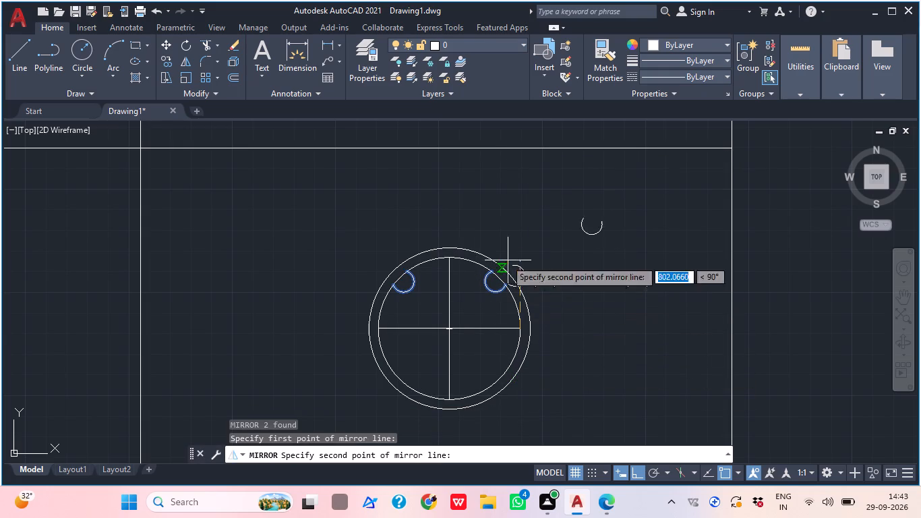
pyautogui.click(131, 378)
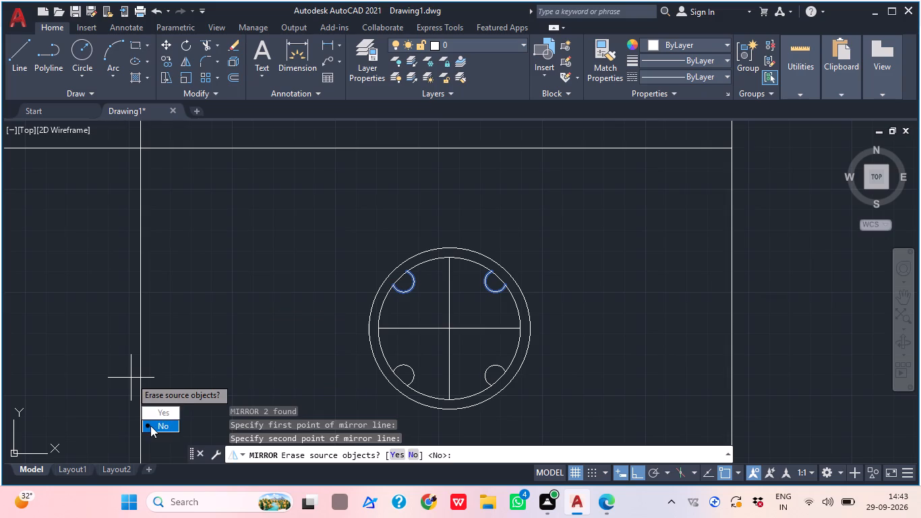
pyautogui.moveTo(150, 426); pyautogui.dragTo(131, 378)
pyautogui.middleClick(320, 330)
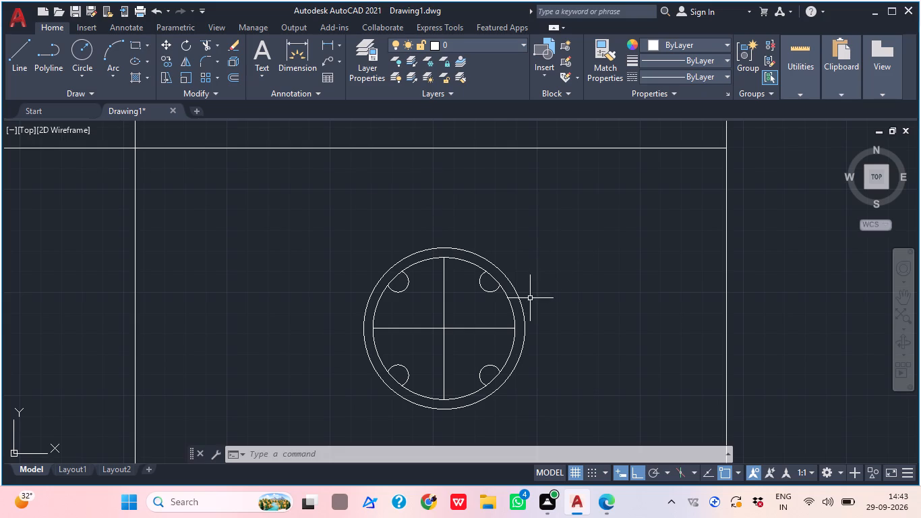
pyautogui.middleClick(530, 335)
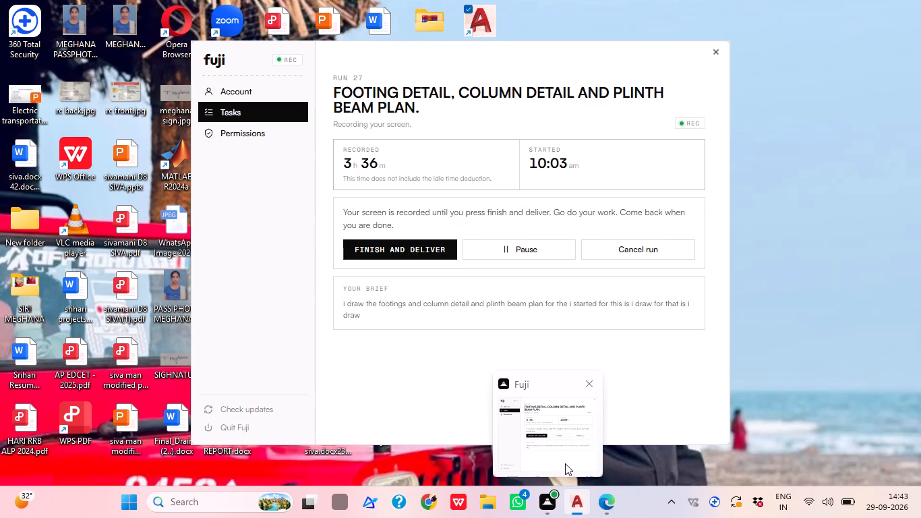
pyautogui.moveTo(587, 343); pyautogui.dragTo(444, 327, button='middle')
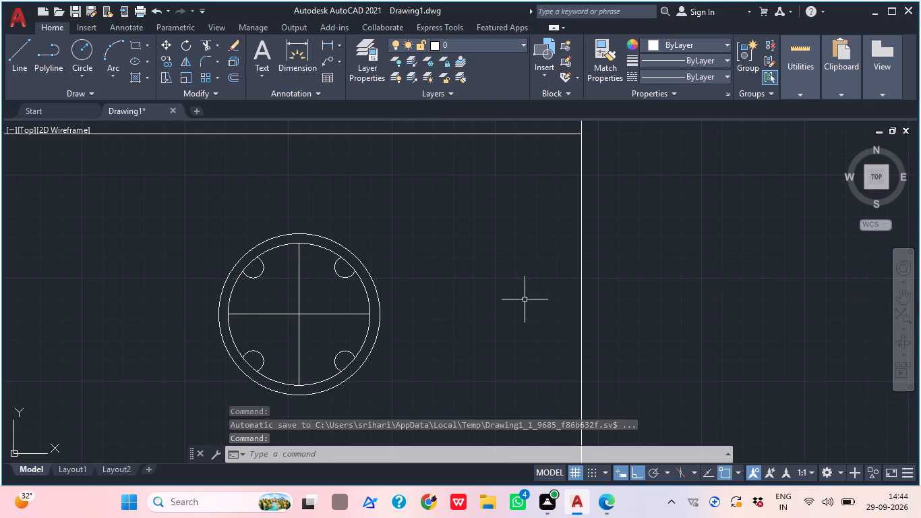
# Review the C4 section and the whole column schedule table, checking the C1–C4 section details and the cells still empty.
pyautogui.moveTo(516, 302); pyautogui.dragTo(535, 289, button='middle')
pyautogui.scroll(-1, 535, 289)
pyautogui.moveTo(535, 289); pyautogui.dragTo(584, 268, button='middle')
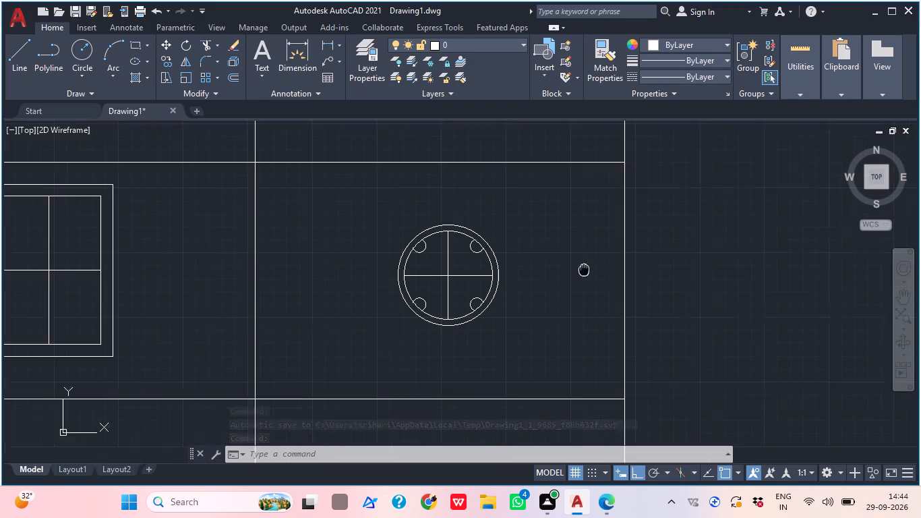
pyautogui.moveTo(584, 268); pyautogui.dragTo(593, 262, button='middle')
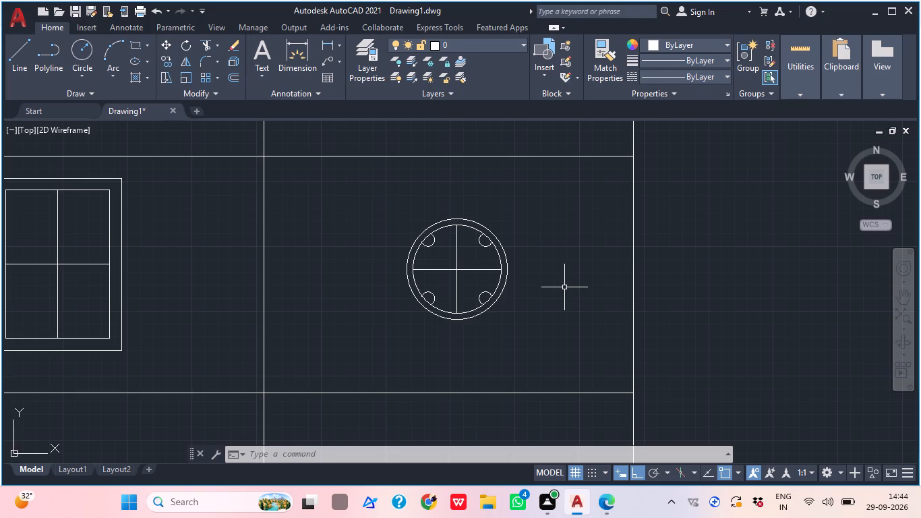
pyautogui.scroll(-1, 552, 282)
pyautogui.moveTo(554, 282); pyautogui.dragTo(554, 301, button='middle')
pyautogui.scroll(-1, 554, 301)
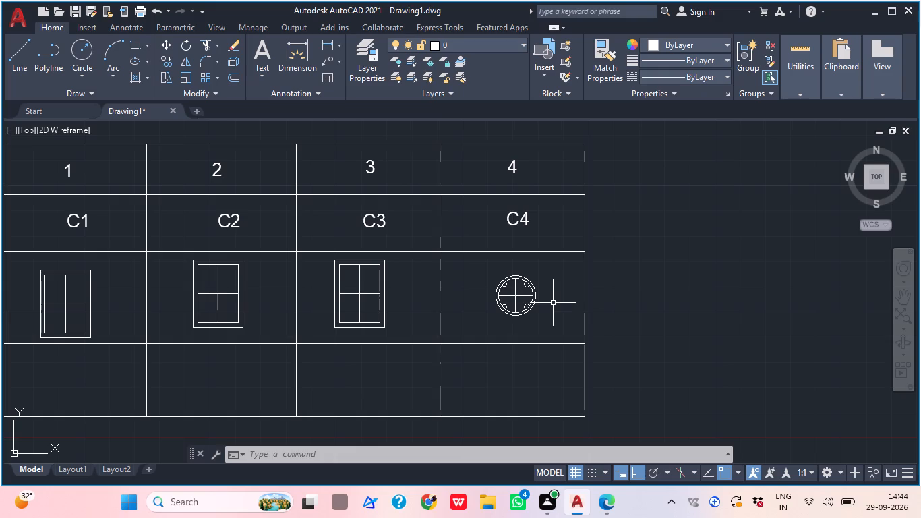
pyautogui.scroll(-1, 553, 303)
pyautogui.middleClick(553, 303)
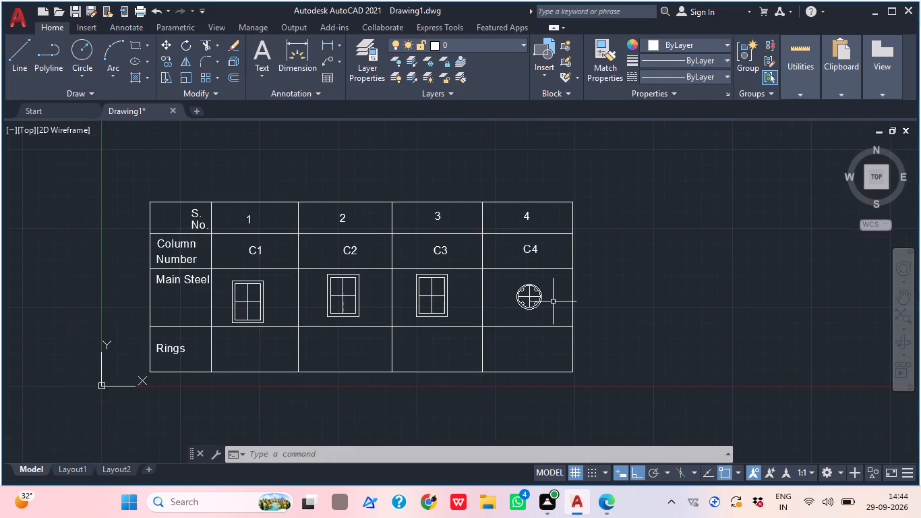
pyautogui.scroll(1, 551, 301)
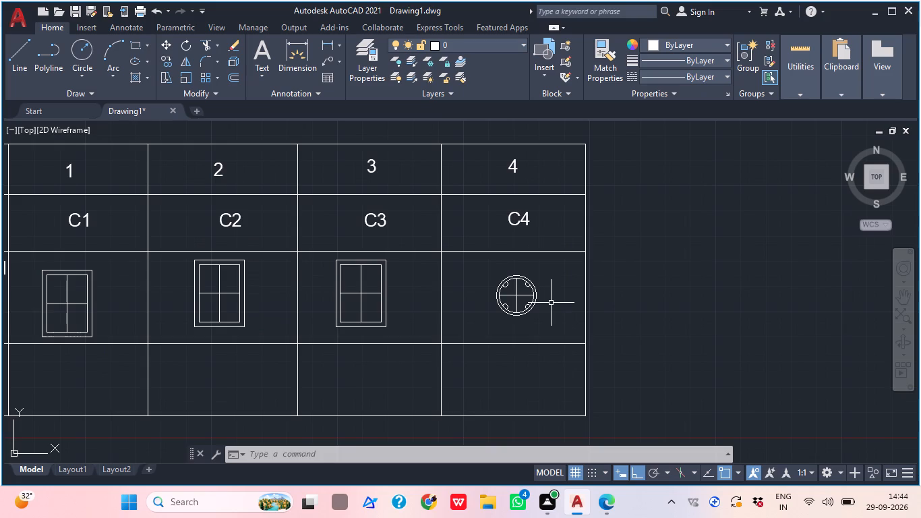
pyautogui.middleClick(593, 270)
pyautogui.moveTo(587, 225); pyautogui.dragTo(622, 231, button='middle')
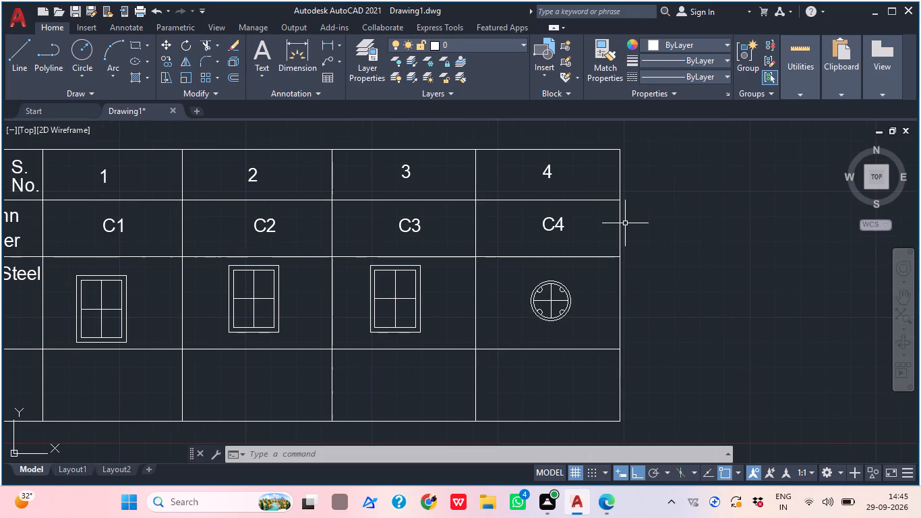
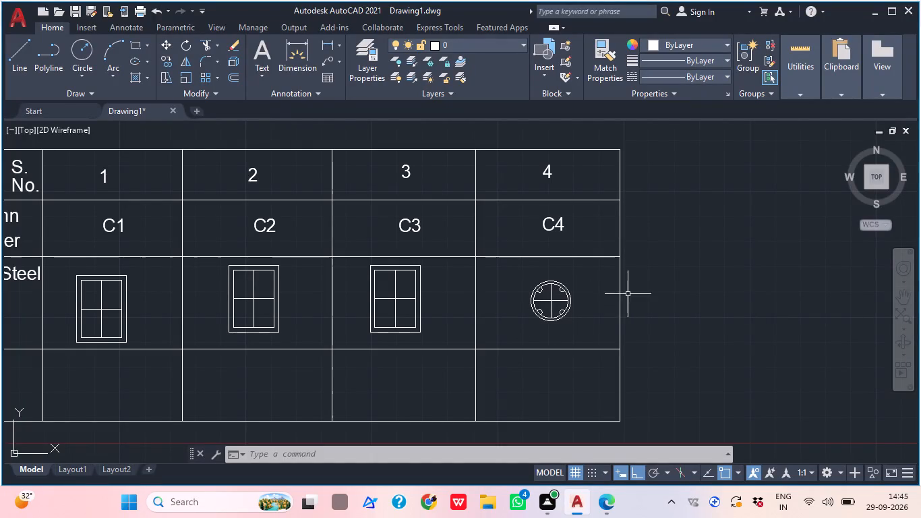
# Examine the plinth beam plan's beam labels and the column schedule table, checking the section details and the empty Rings cells.
pyautogui.scroll(2, 627, 294)
pyautogui.scroll(-6, 627, 294)
pyautogui.moveTo(657, 279); pyautogui.dragTo(537, 359, button='middle')
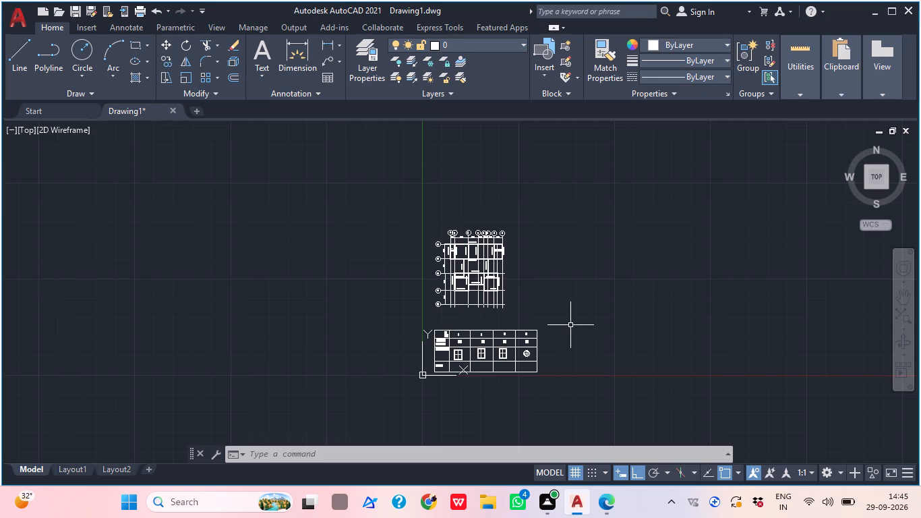
pyautogui.scroll(1, 424, 261)
pyautogui.middleClick(463, 246)
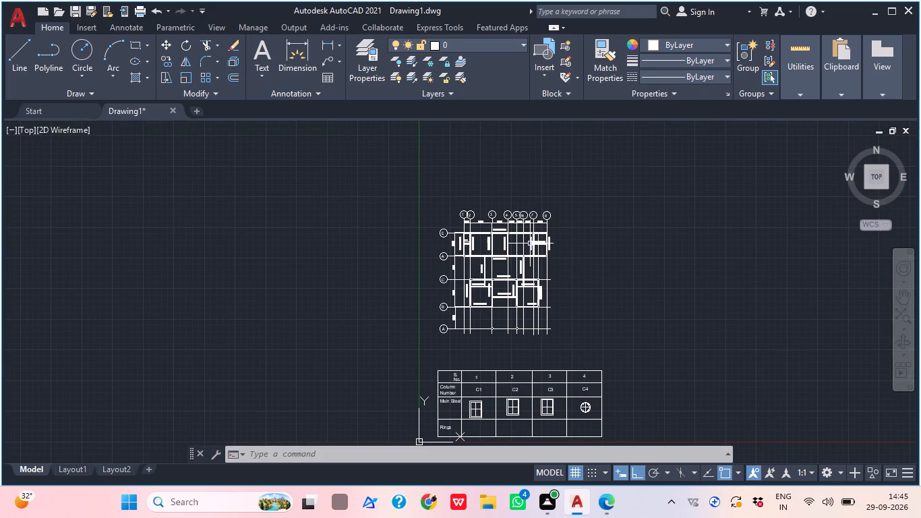
pyautogui.moveTo(529, 243); pyautogui.dragTo(473, 258, button='middle')
pyautogui.scroll(4, 473, 258)
pyautogui.moveTo(473, 258); pyautogui.dragTo(481, 245, button='middle')
pyautogui.middleClick(475, 254)
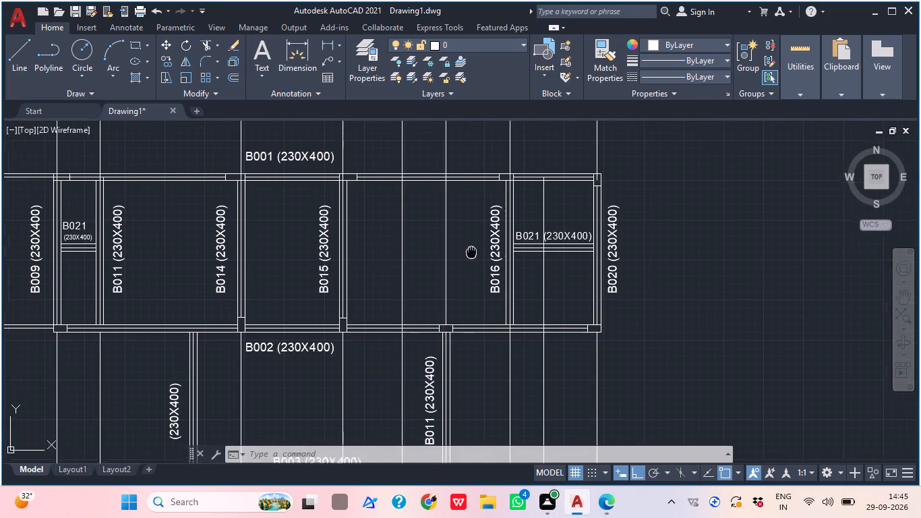
pyautogui.scroll(1, 468, 251)
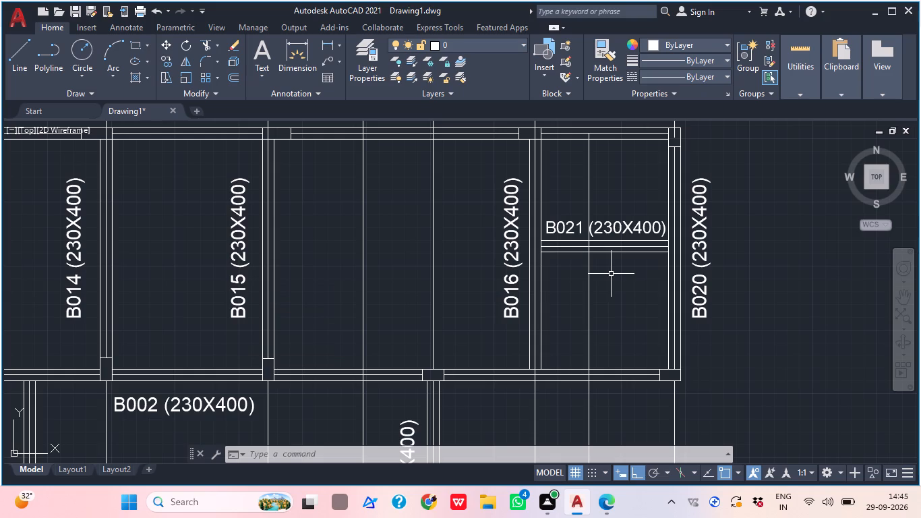
pyautogui.moveTo(592, 334); pyautogui.dragTo(575, 330, button='middle')
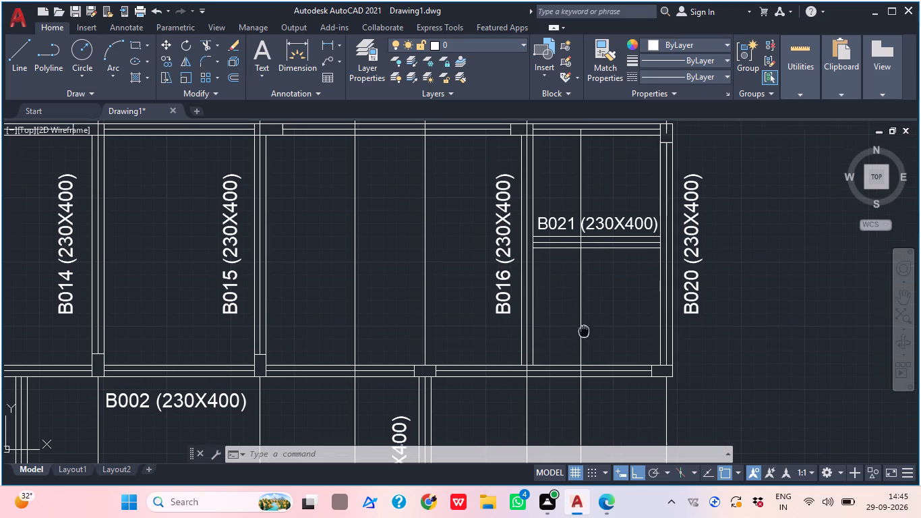
pyautogui.moveTo(575, 330); pyautogui.dragTo(493, 317, button='middle')
pyautogui.scroll(-4, 484, 333)
pyautogui.moveTo(466, 369); pyautogui.dragTo(531, 222, button='middle')
pyautogui.moveTo(526, 325); pyautogui.dragTo(490, 210, button='middle')
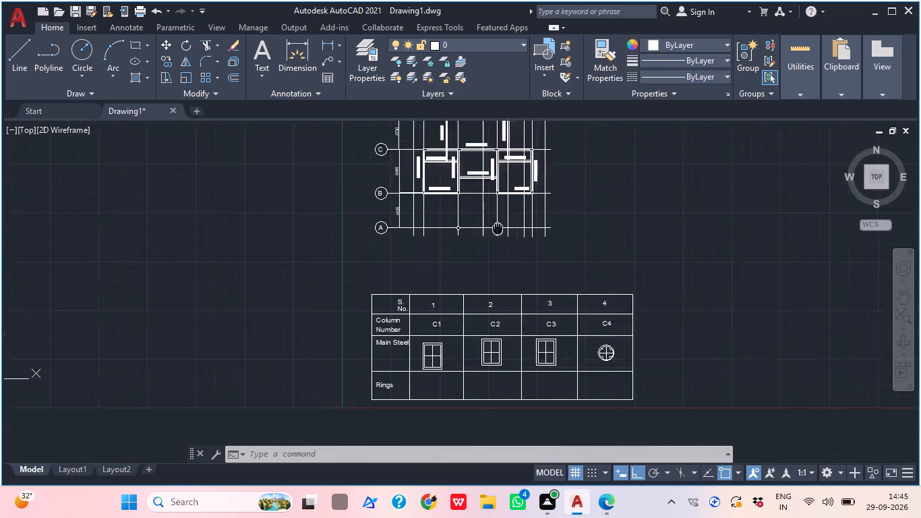
pyautogui.moveTo(490, 210); pyautogui.dragTo(473, 181, button='middle')
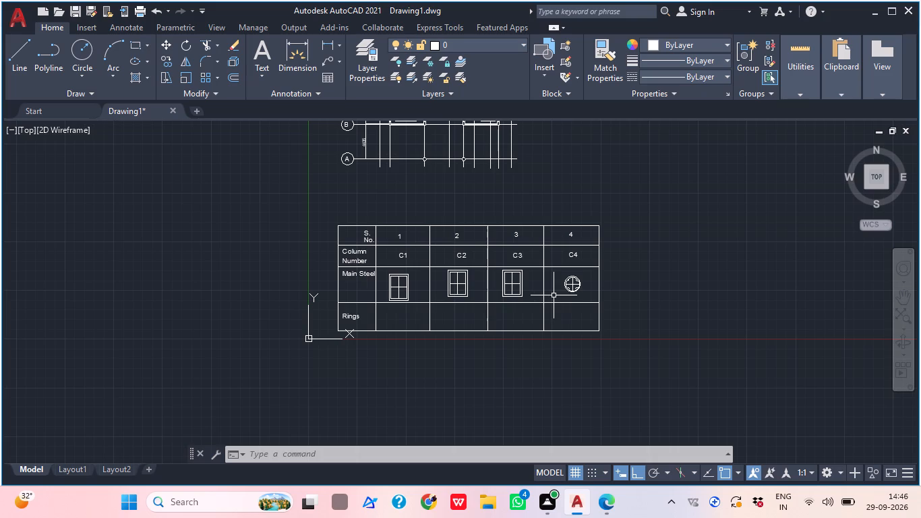
pyautogui.moveTo(561, 334); pyautogui.dragTo(554, 334, button='middle')
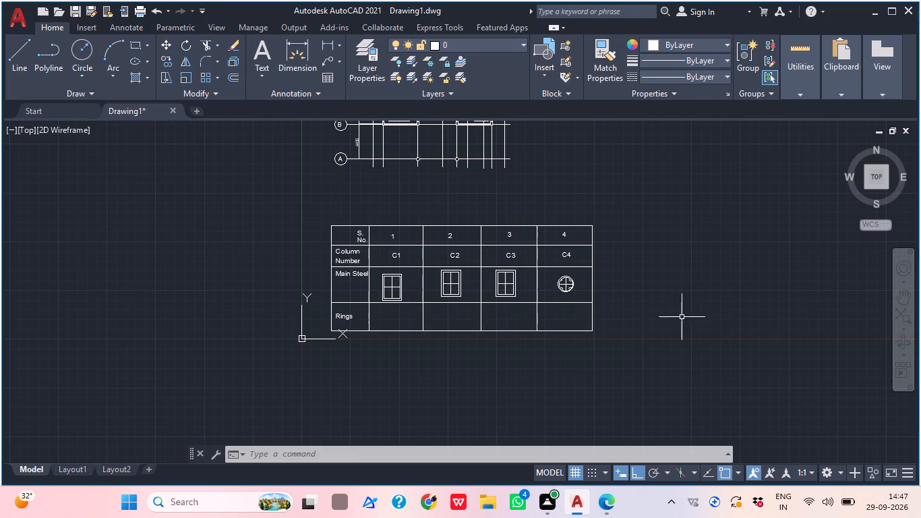
pyautogui.moveTo(629, 319); pyautogui.dragTo(610, 326, button='middle')
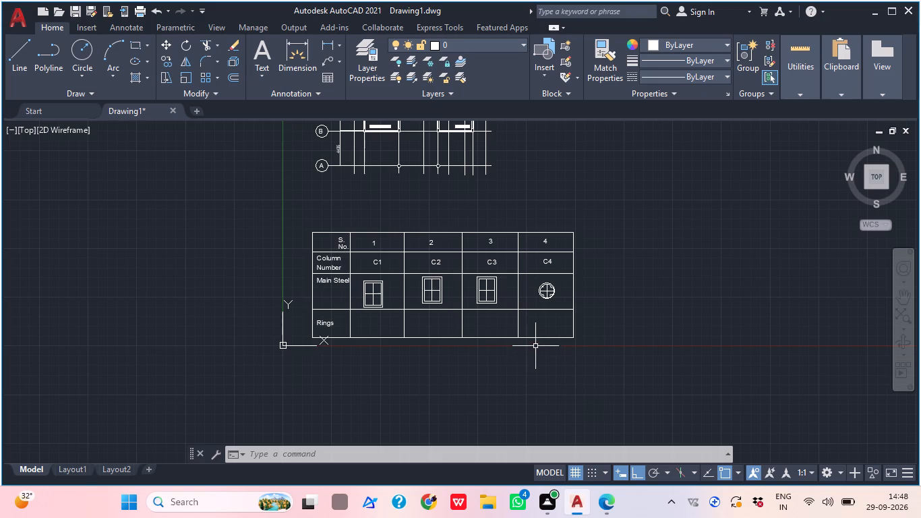
# Draw a circle of about 1090 radius in the Rings cell under column C4 as the circular ring shape.
pyautogui.scroll(1, 519, 326)
pyautogui.moveTo(536, 323); pyautogui.dragTo(527, 328, button='middle')
pyautogui.press('c')
pyautogui.press('space')
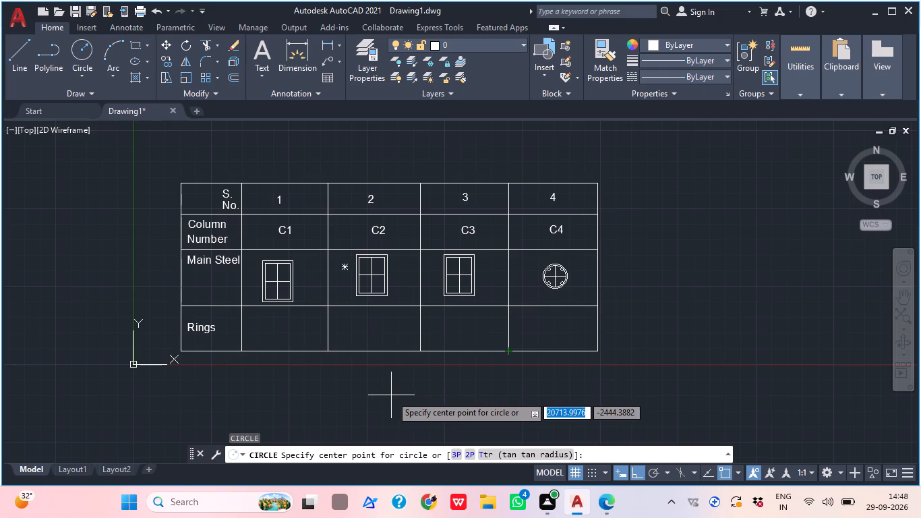
pyautogui.moveTo(421, 412); pyautogui.dragTo(405, 413, button='middle')
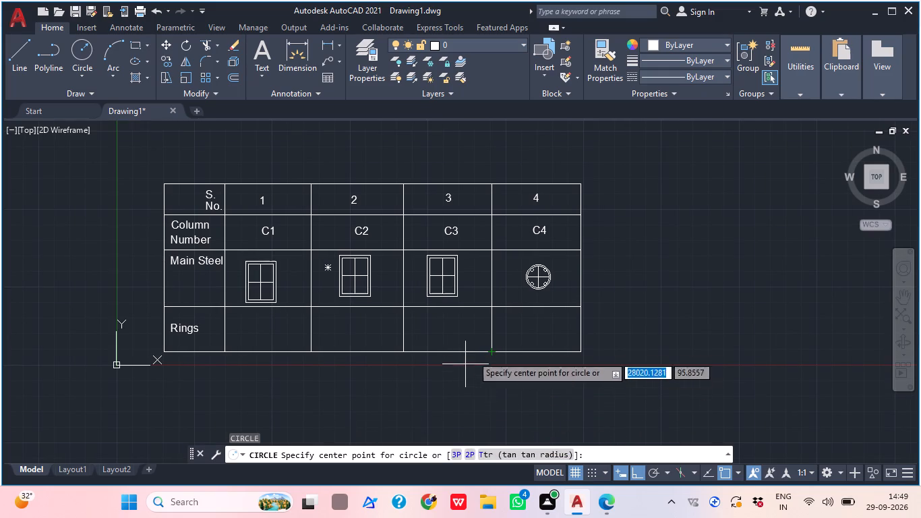
pyautogui.moveTo(469, 355); pyautogui.dragTo(427, 356, button='middle')
pyautogui.press('c')
pyautogui.press('space')
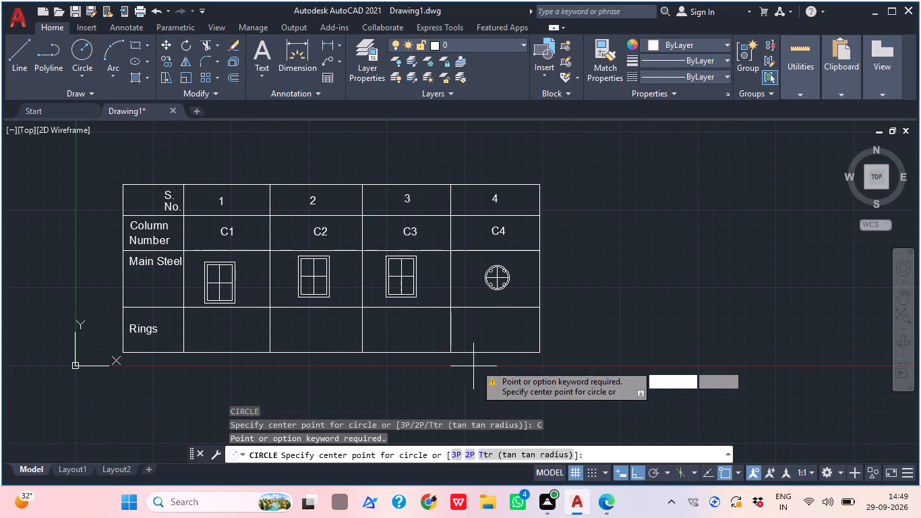
pyautogui.scroll(1, 469, 333)
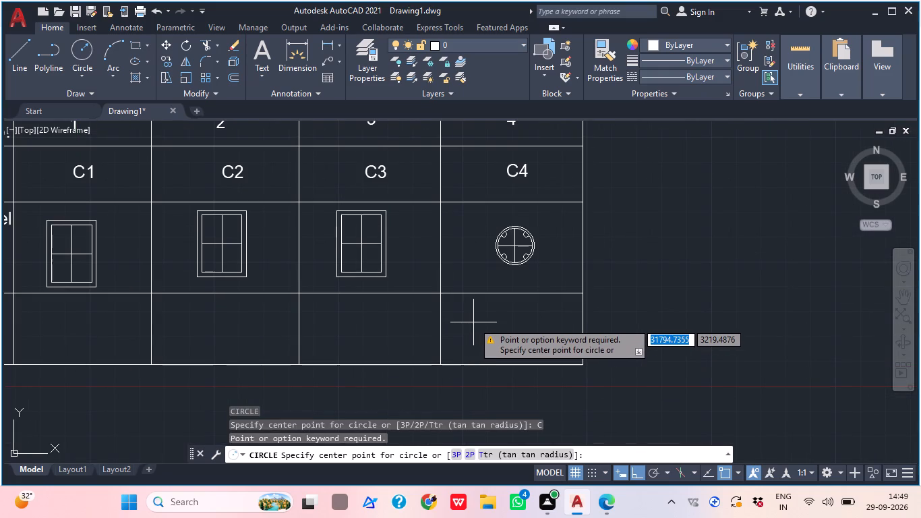
pyautogui.click(481, 319)
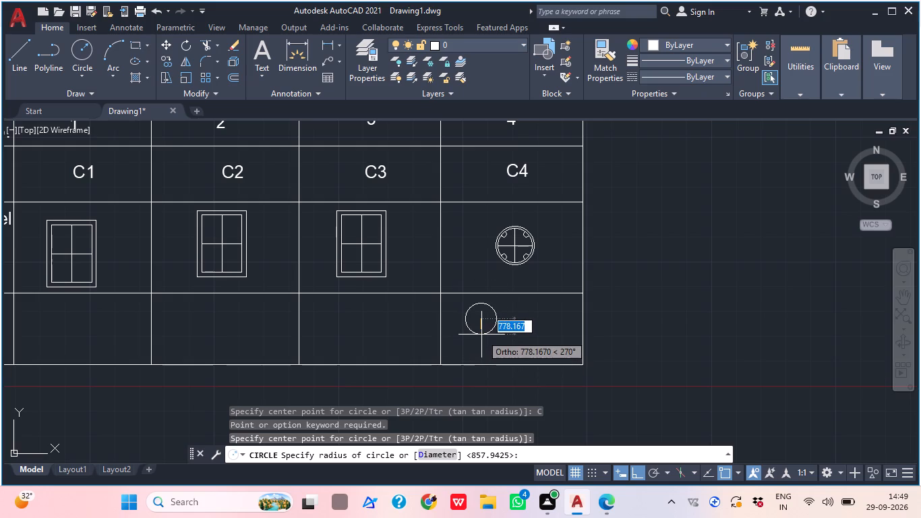
pyautogui.scroll(3, 481, 335)
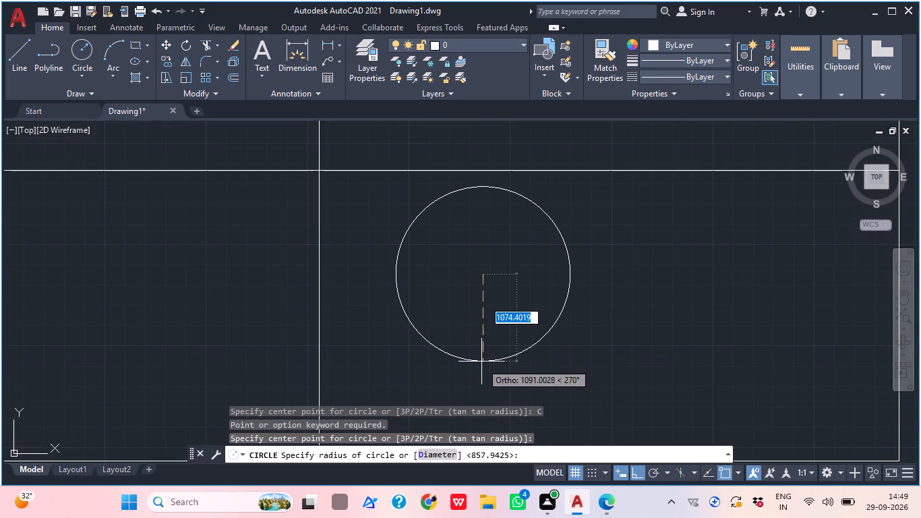
pyautogui.click(480, 362)
pyautogui.moveTo(598, 320); pyautogui.dragTo(521, 328, button='middle')
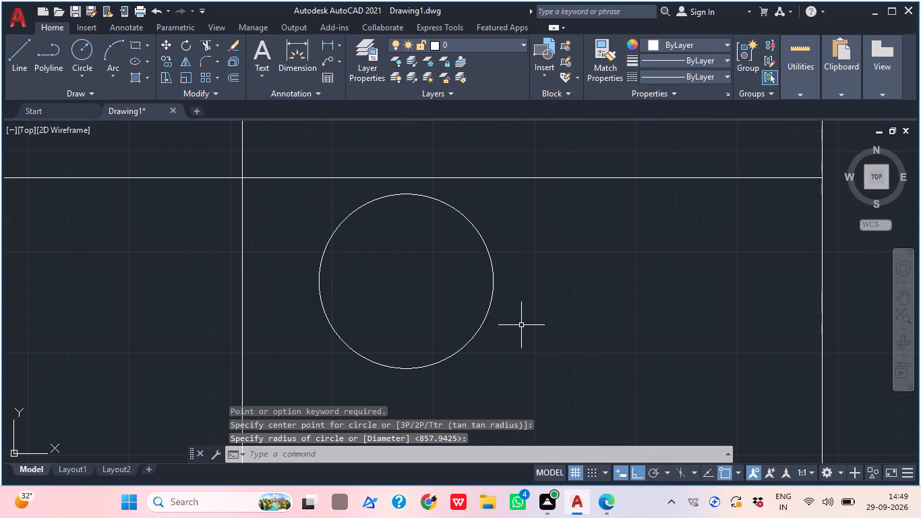
# With Ortho off, draw a short slanted line outward from the lower-right edge of the C4 ring circle.
pyautogui.press('l')
pyautogui.press('space')
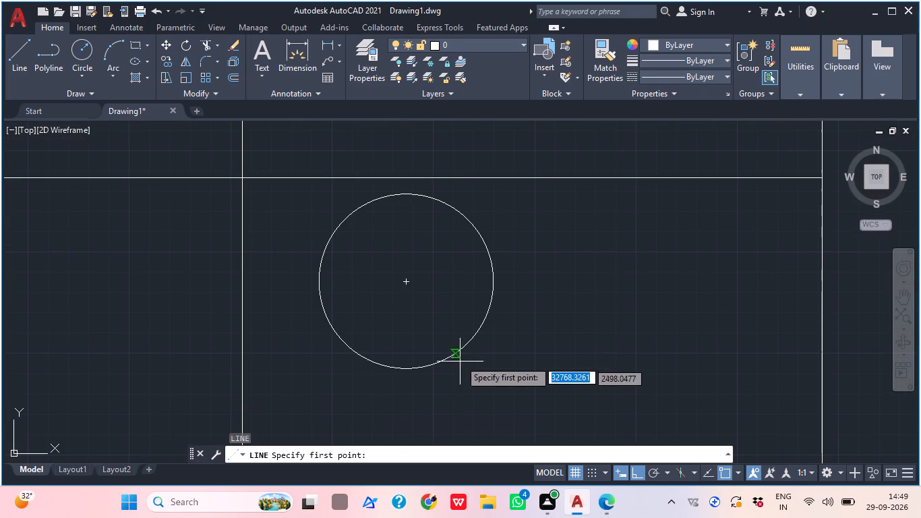
pyautogui.click(458, 355)
pyautogui.scroll(-2, 458, 355)
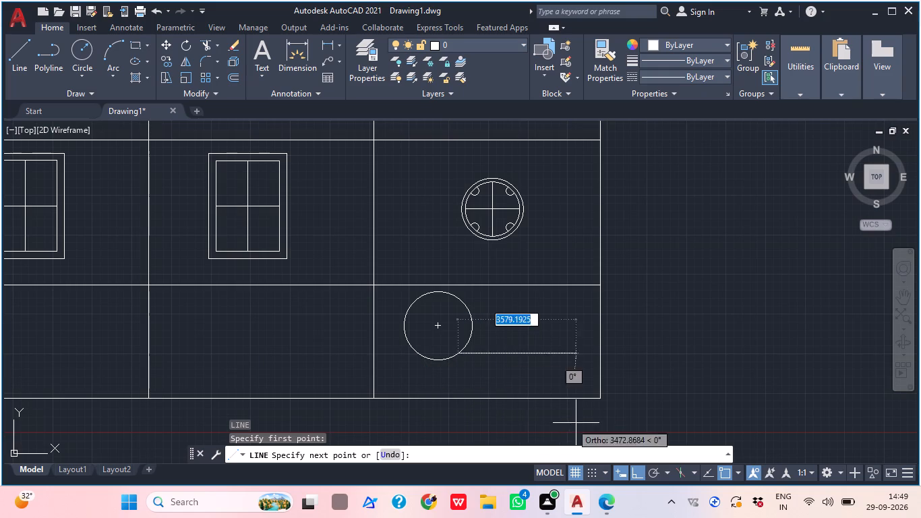
pyautogui.click(641, 466)
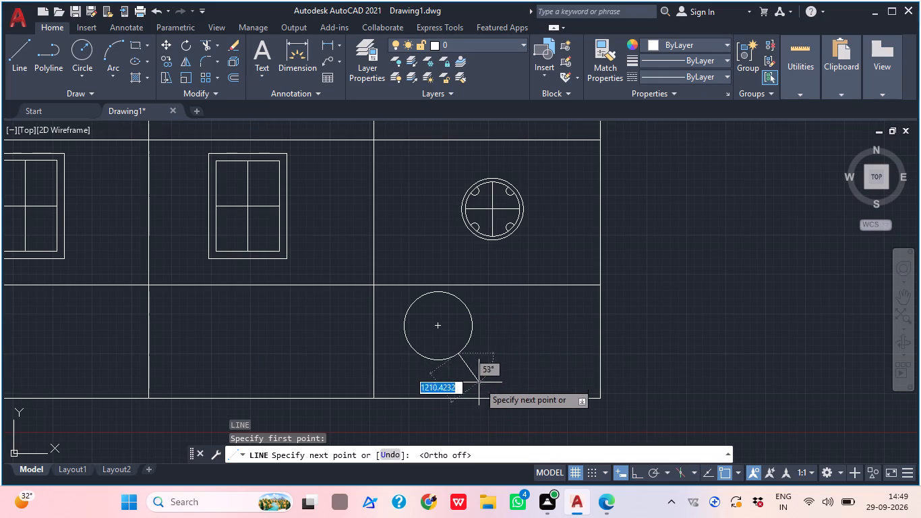
pyautogui.click(469, 380)
pyautogui.moveTo(512, 369); pyautogui.dragTo(511, 382, button='middle')
pyautogui.press('Escape')
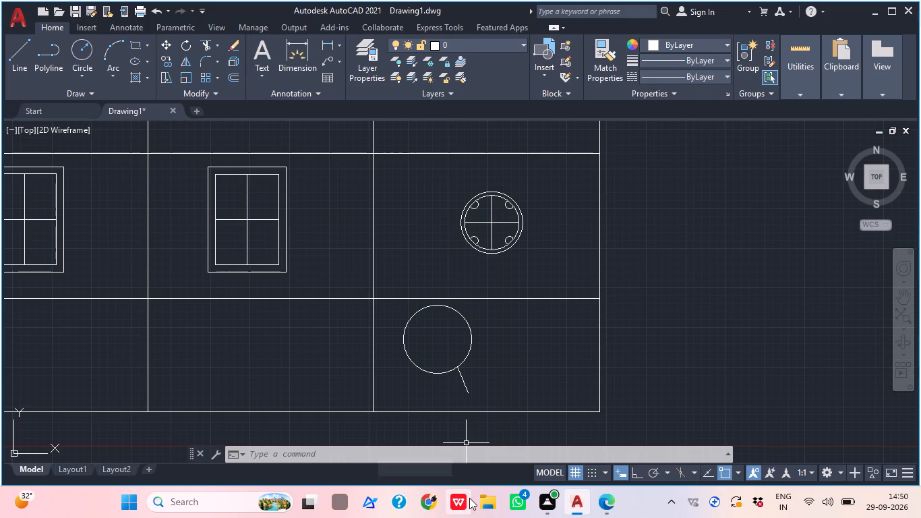
# Draw an upright rectangle about 1490 wide by 2740 high in the Rings cell under column C3.
pyautogui.moveTo(395, 365); pyautogui.dragTo(466, 360, button='middle')
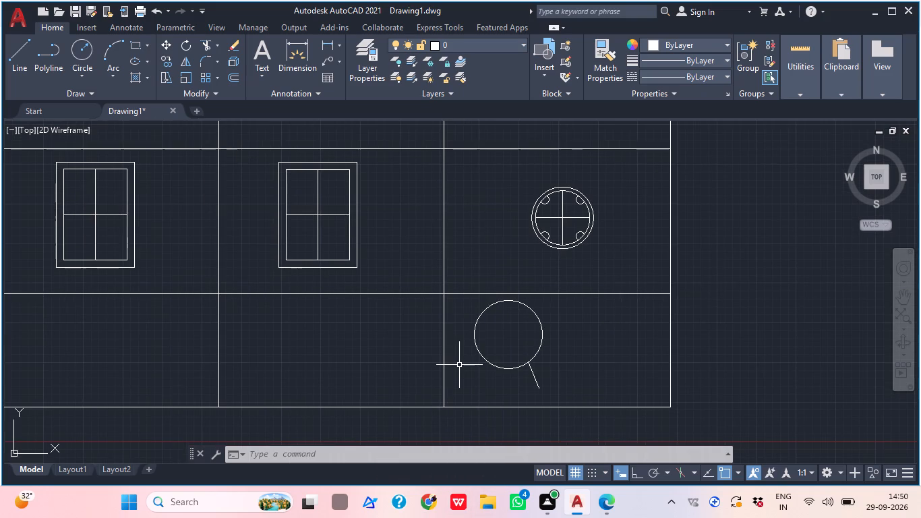
pyautogui.write('REC')
pyautogui.press('space')
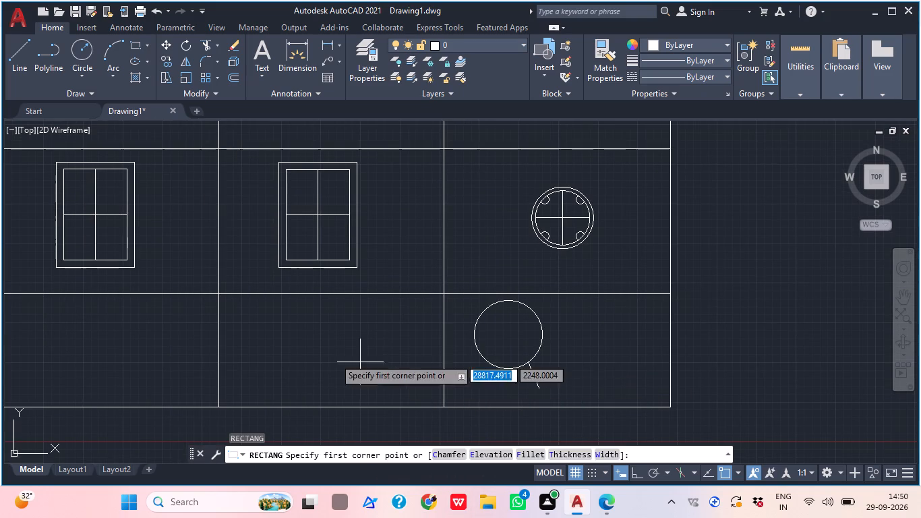
pyautogui.click(234, 310)
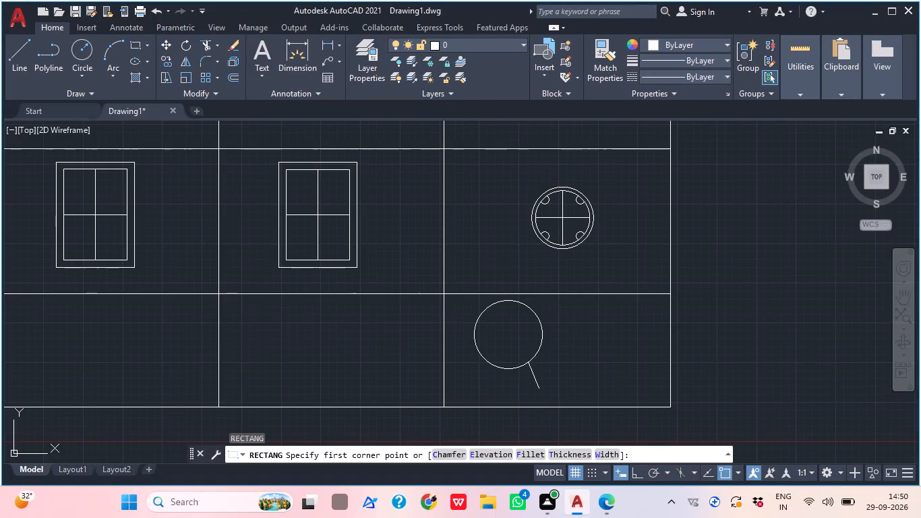
pyautogui.click(281, 397)
pyautogui.moveTo(308, 379); pyautogui.dragTo(324, 379, button='middle')
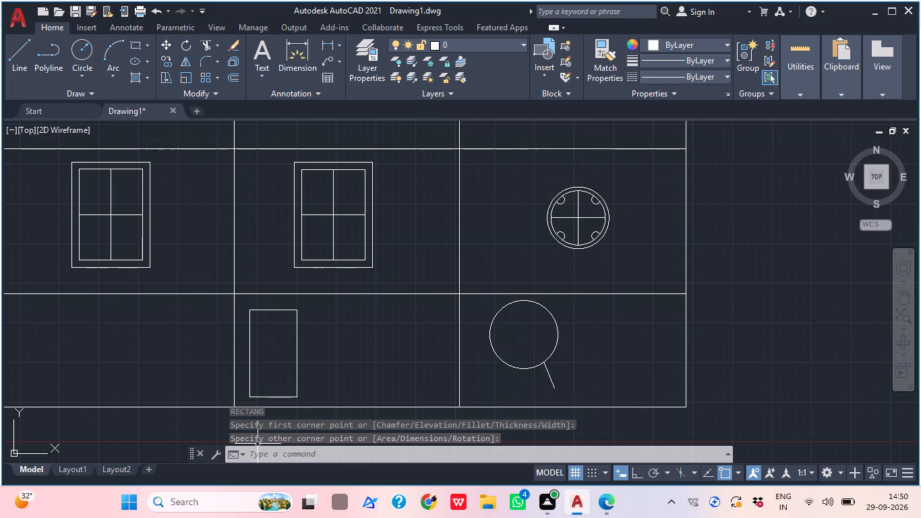
# With Ortho on, draw a bracket line across the C3 ring rectangle, about 1869 long with short downward ends beyond both sides.
pyautogui.write('L')
pyautogui.press('space')
pyautogui.scroll(1, 239, 366)
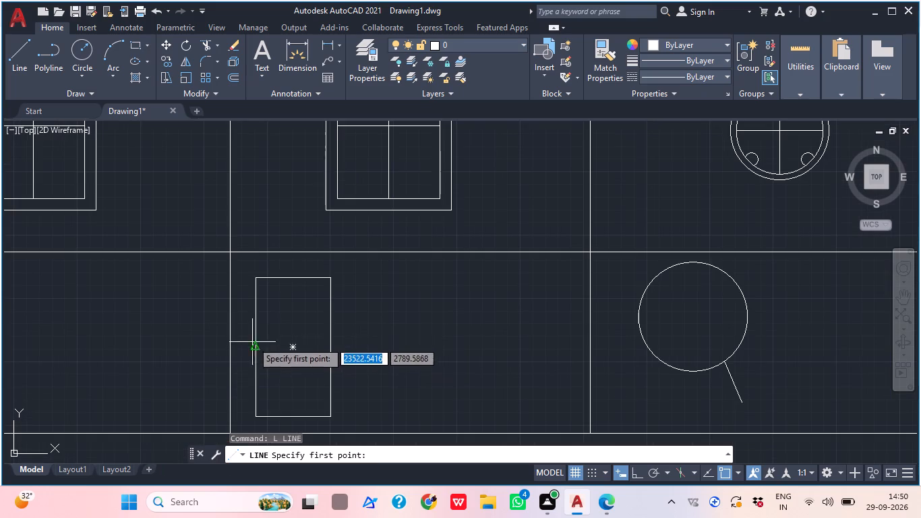
pyautogui.click(241, 334)
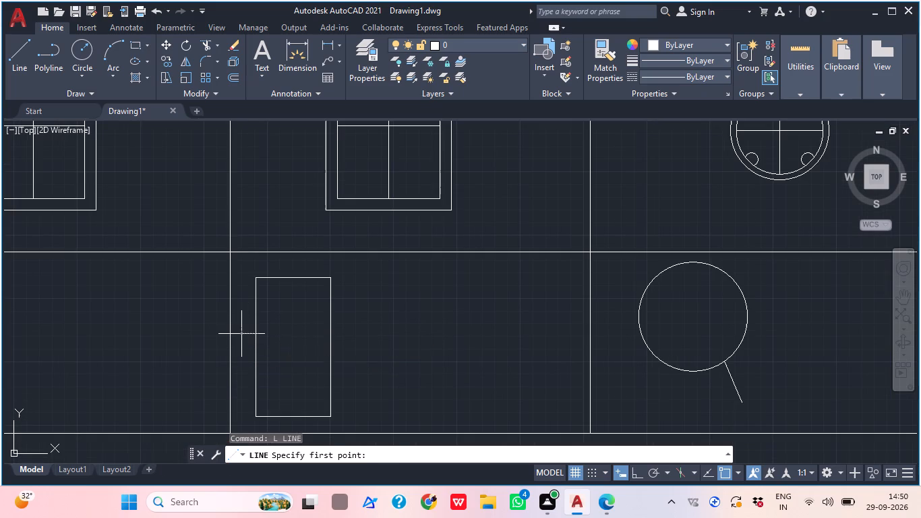
pyautogui.scroll(2, 243, 320)
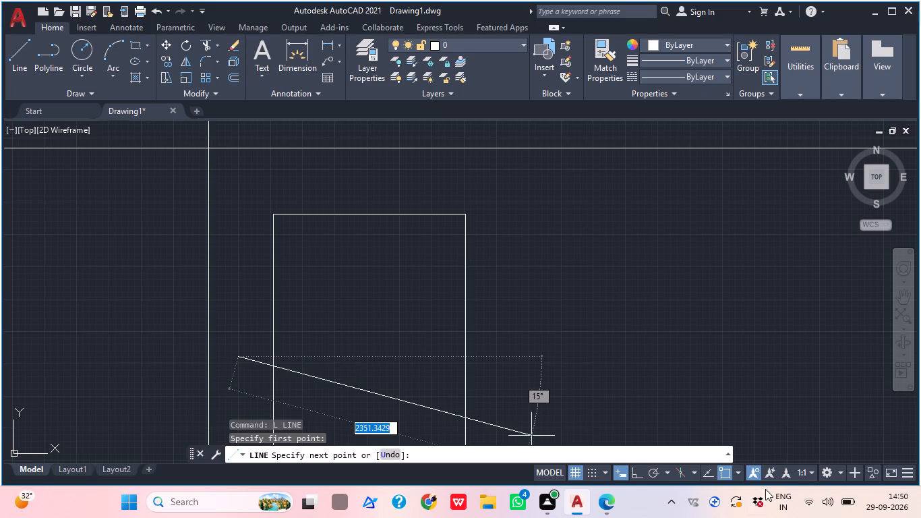
pyautogui.click(640, 469)
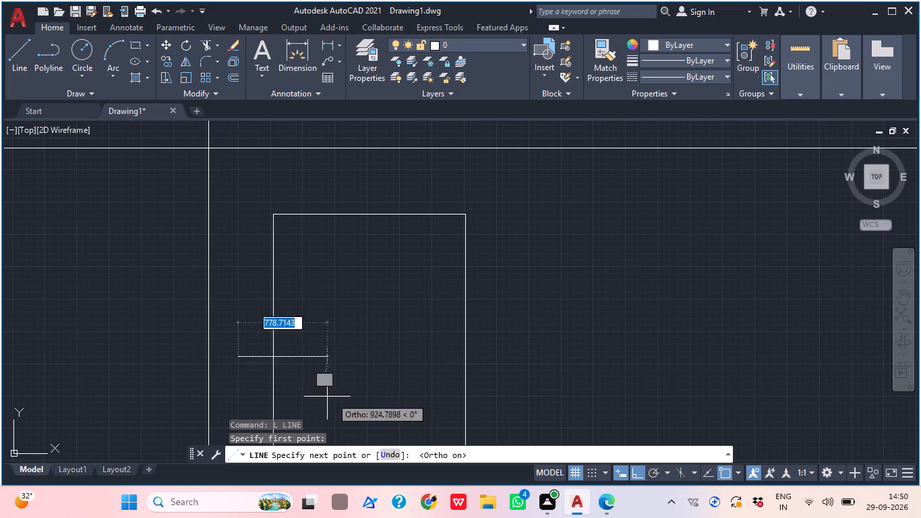
pyautogui.click(240, 341)
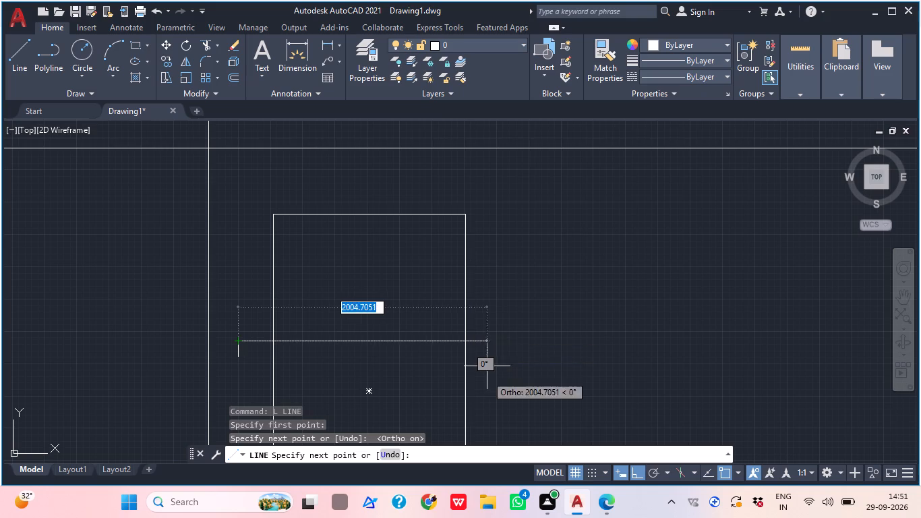
pyautogui.scroll(4, 491, 368)
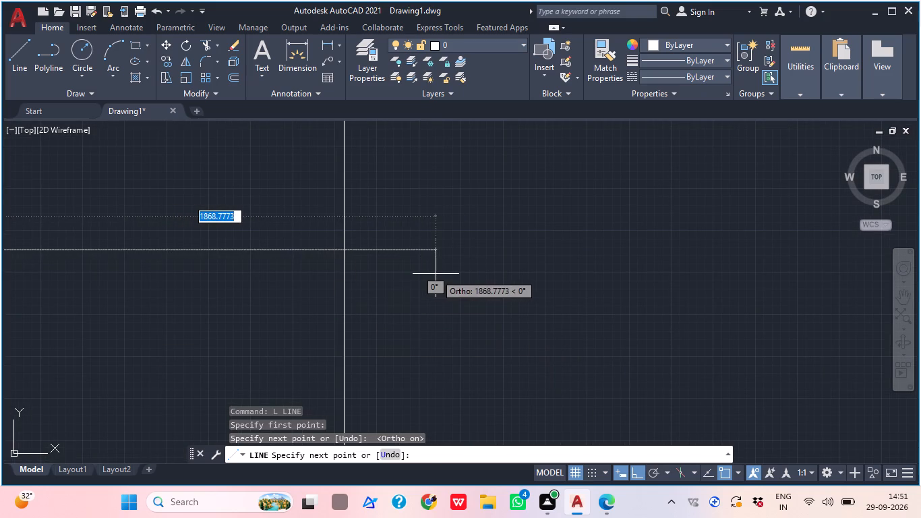
pyautogui.click(434, 272)
pyautogui.click(436, 341)
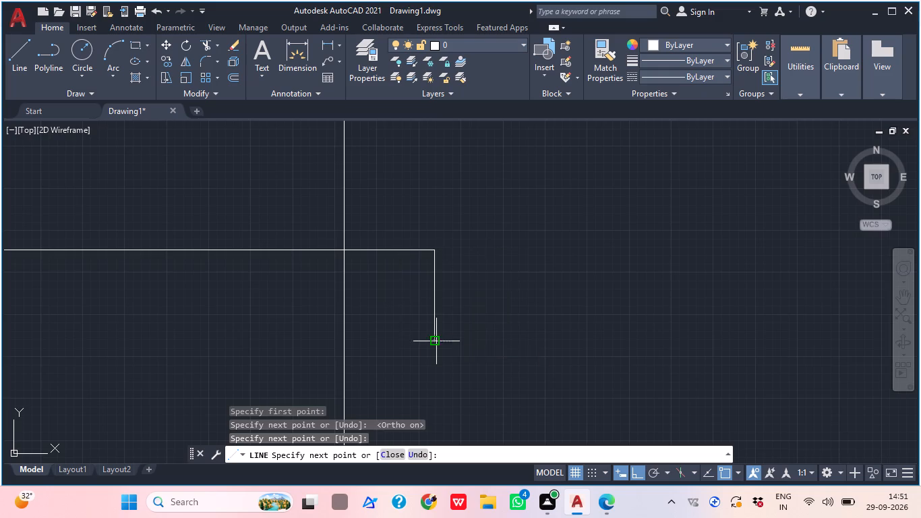
pyautogui.scroll(-1, 500, 312)
pyautogui.moveTo(479, 315); pyautogui.dragTo(597, 319, button='middle')
pyautogui.scroll(-3, 463, 348)
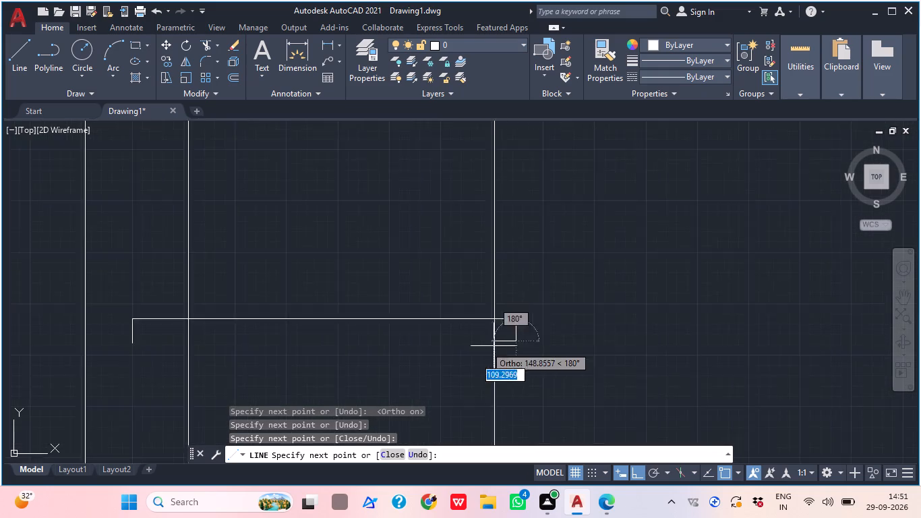
pyautogui.press('Escape')
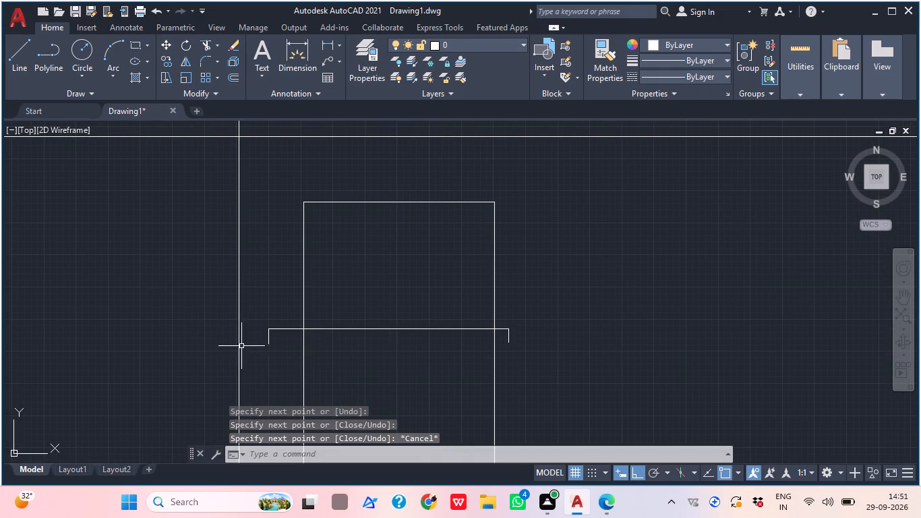
pyautogui.moveTo(521, 372); pyautogui.dragTo(500, 372, button='middle')
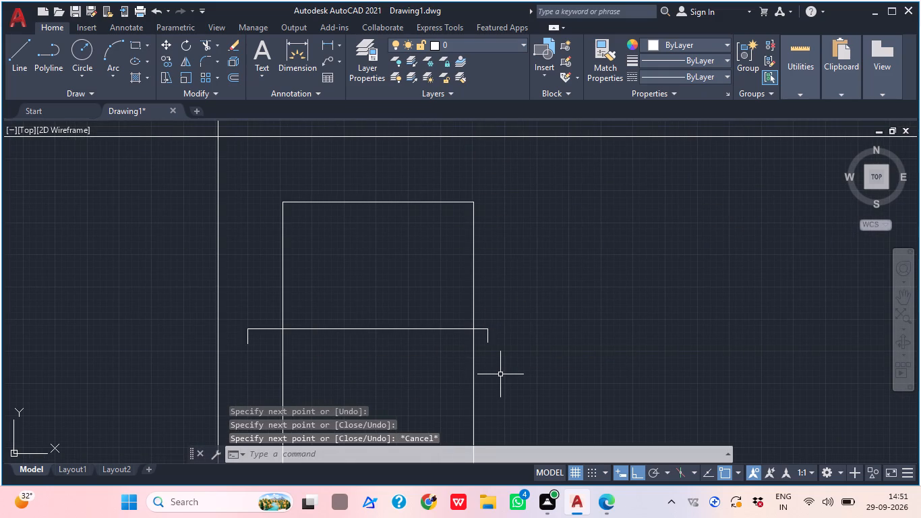
pyautogui.scroll(-4, 497, 378)
pyautogui.moveTo(607, 366); pyautogui.dragTo(545, 366, button='middle')
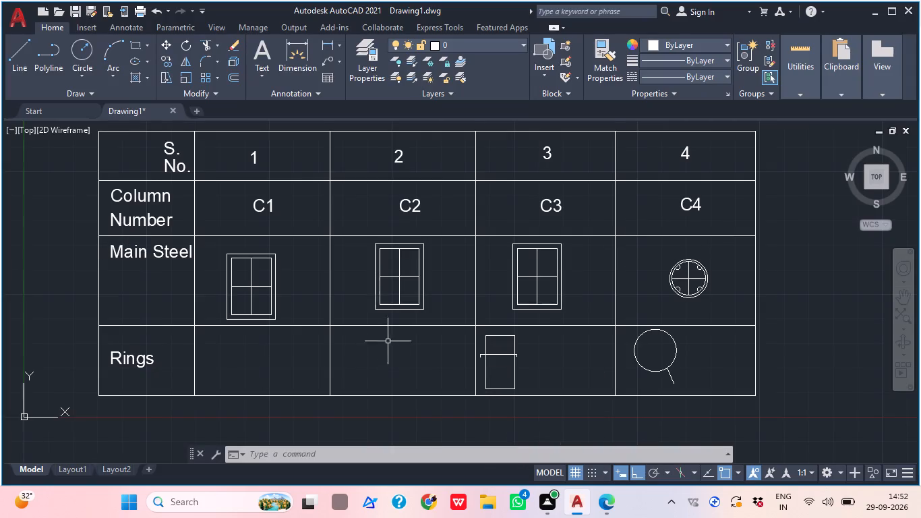
# With Ortho off, draw two connected slanted lines from the C3 ring rectangle's lower-right corner, about 1977 and 1763 long, ending at the bracket's right end.
pyautogui.moveTo(363, 330); pyautogui.dragTo(328, 334, button='middle')
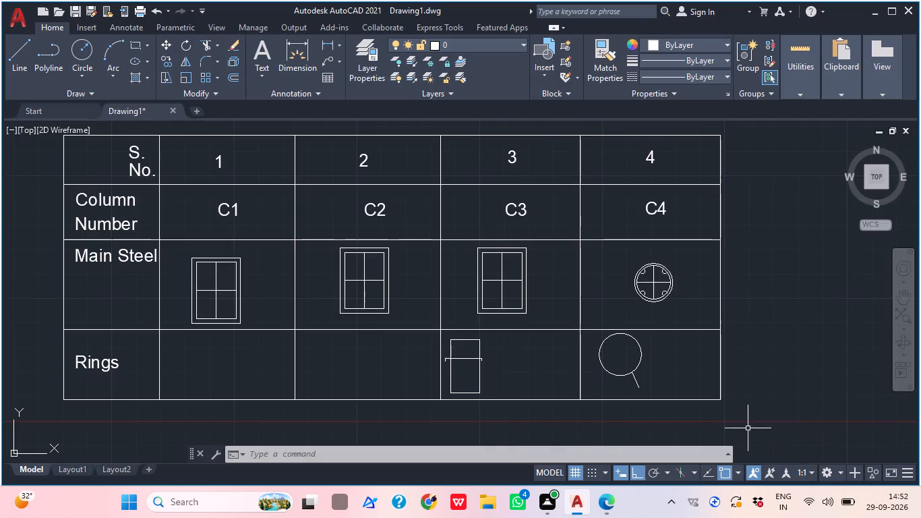
pyautogui.moveTo(746, 428); pyautogui.dragTo(708, 424, button='middle')
pyautogui.scroll(1, 708, 424)
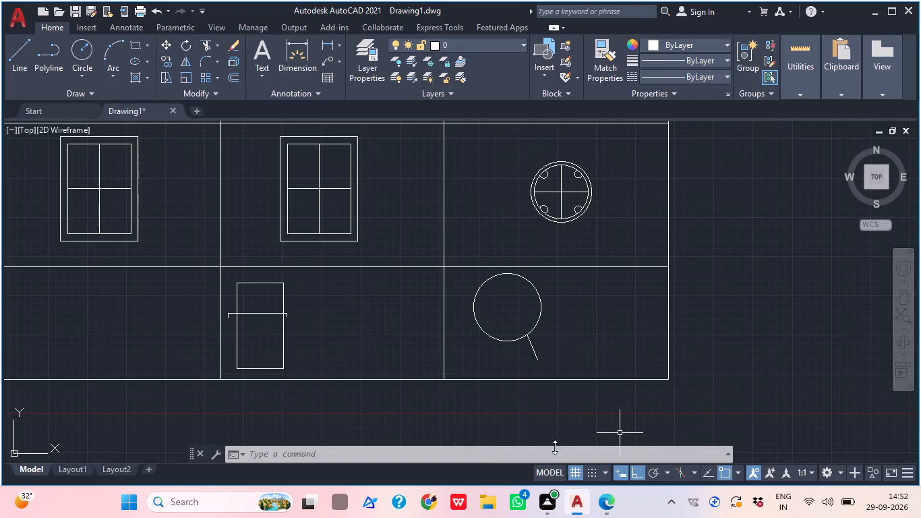
pyautogui.moveTo(318, 355); pyautogui.dragTo(299, 389, button='middle')
pyautogui.moveTo(289, 388); pyautogui.dragTo(363, 385, button='middle')
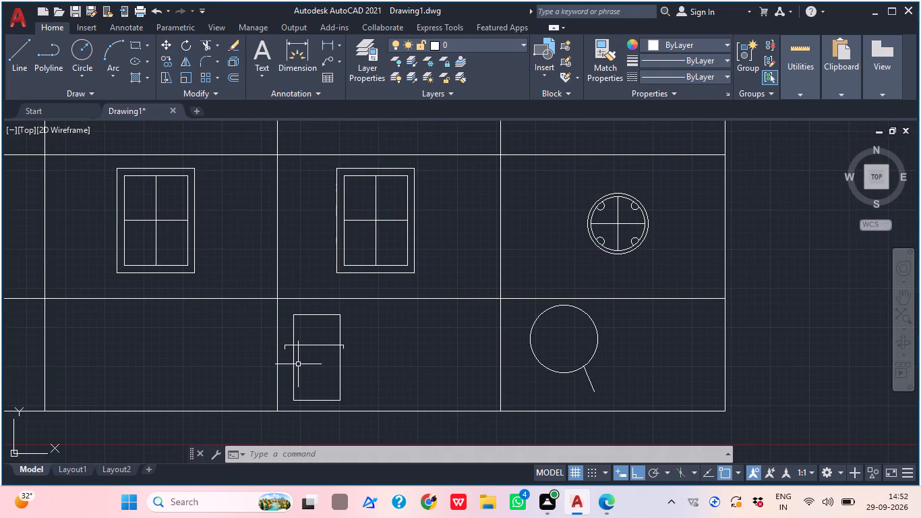
pyautogui.press('l')
pyautogui.press('space')
pyautogui.scroll(1, 355, 338)
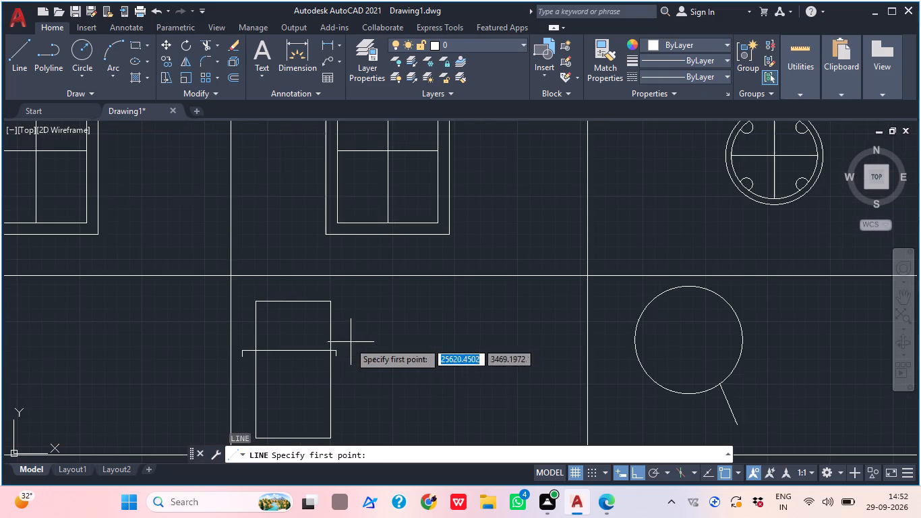
pyautogui.moveTo(341, 385); pyautogui.dragTo(341, 352, button='middle')
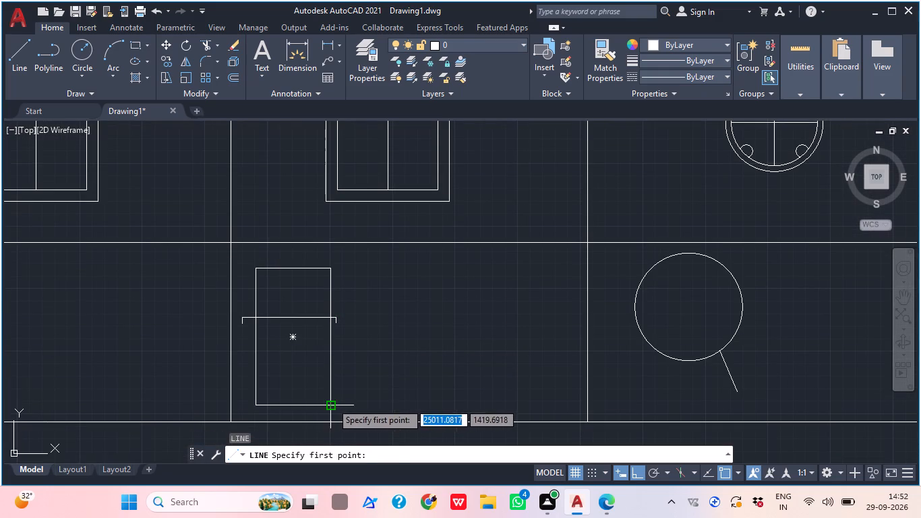
pyautogui.click(332, 403)
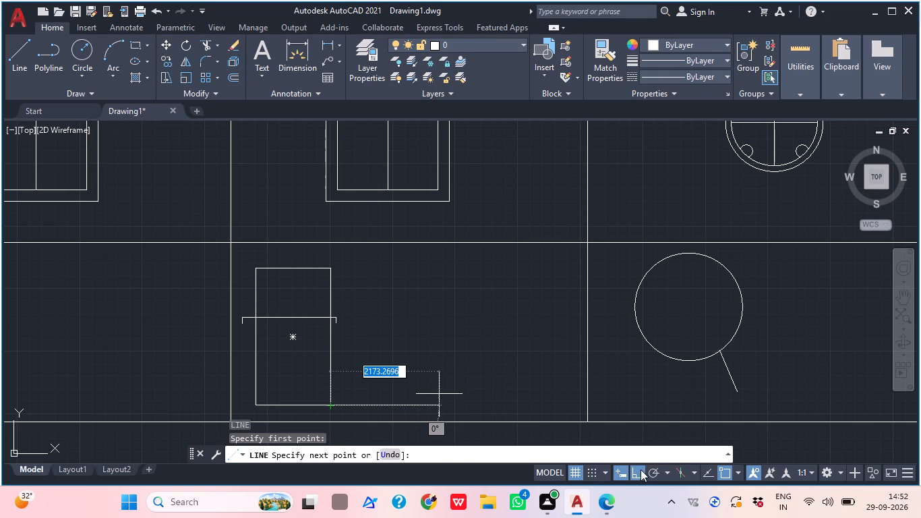
pyautogui.click(641, 469)
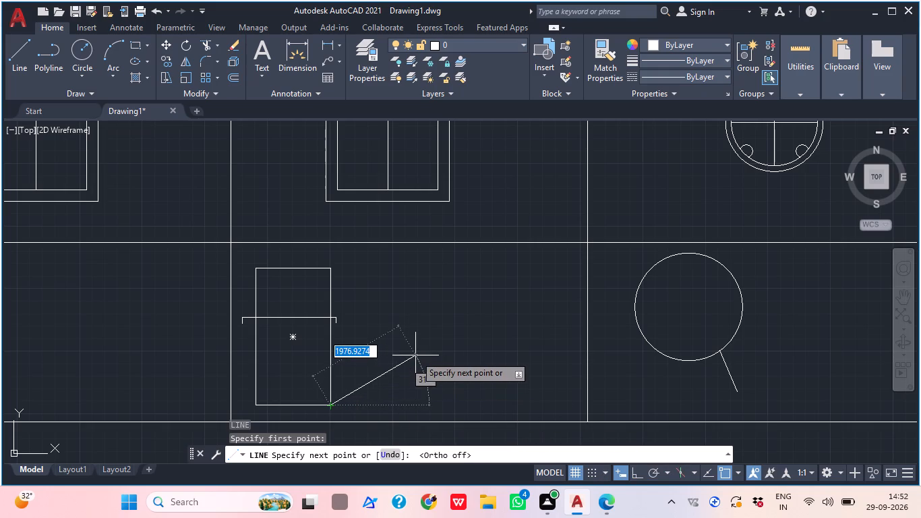
pyautogui.click(415, 355)
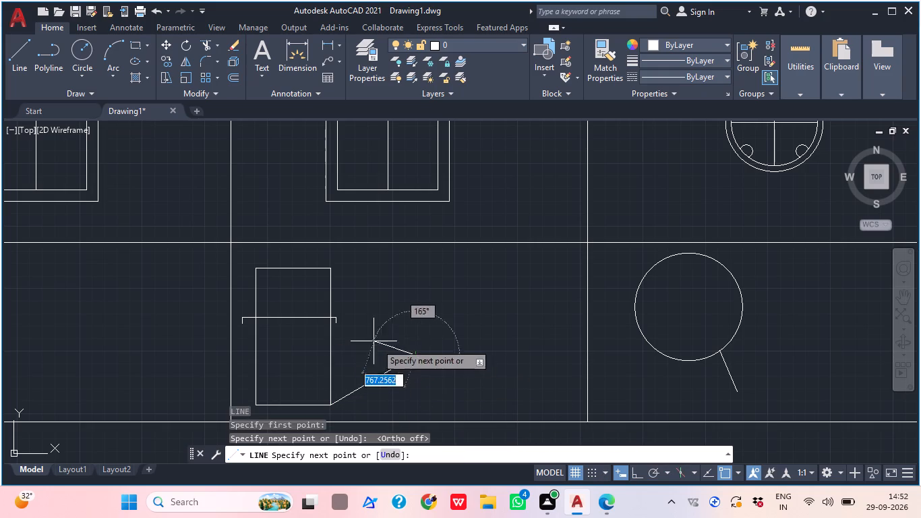
pyautogui.scroll(3, 336, 317)
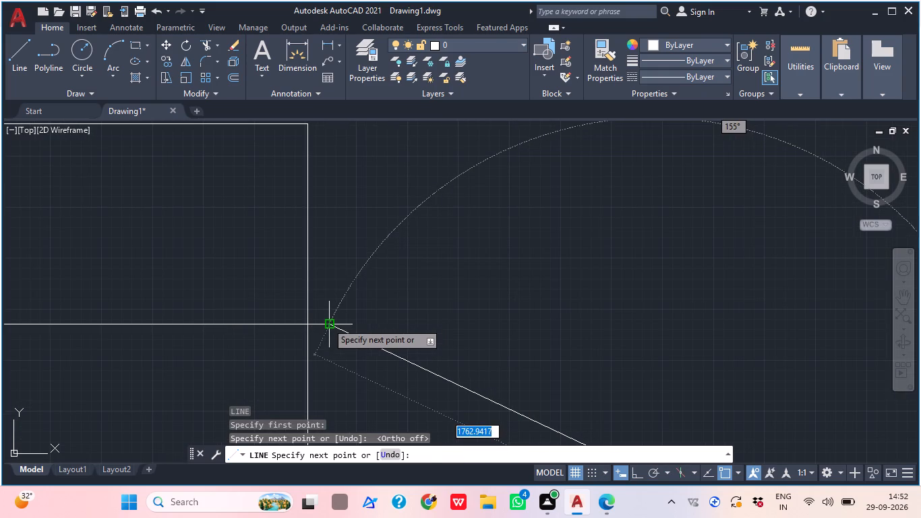
pyautogui.click(327, 322)
pyautogui.middleClick(369, 307)
pyautogui.scroll(-2, 369, 307)
pyautogui.moveTo(436, 318); pyautogui.dragTo(405, 318, button='middle')
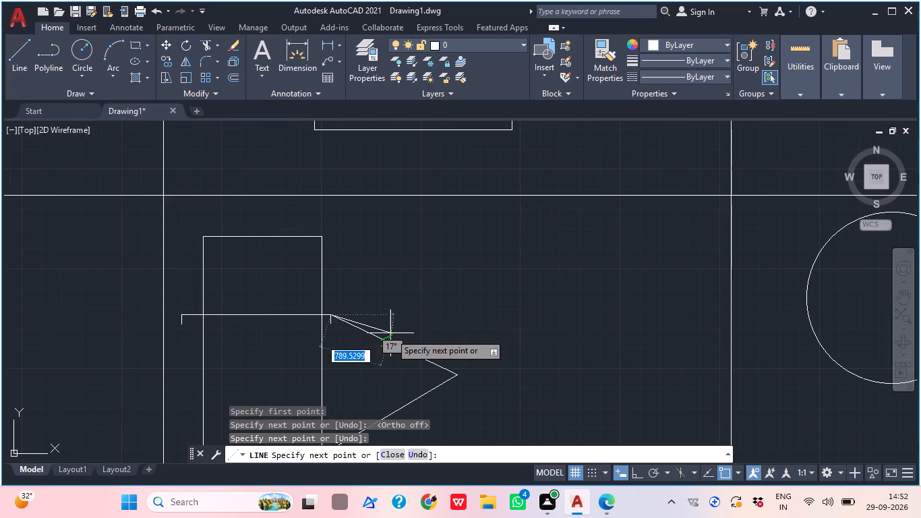
pyautogui.press('Escape')
pyautogui.scroll(-1, 436, 335)
pyautogui.moveTo(456, 425); pyautogui.dragTo(420, 418, button='middle')
pyautogui.scroll(-1, 438, 388)
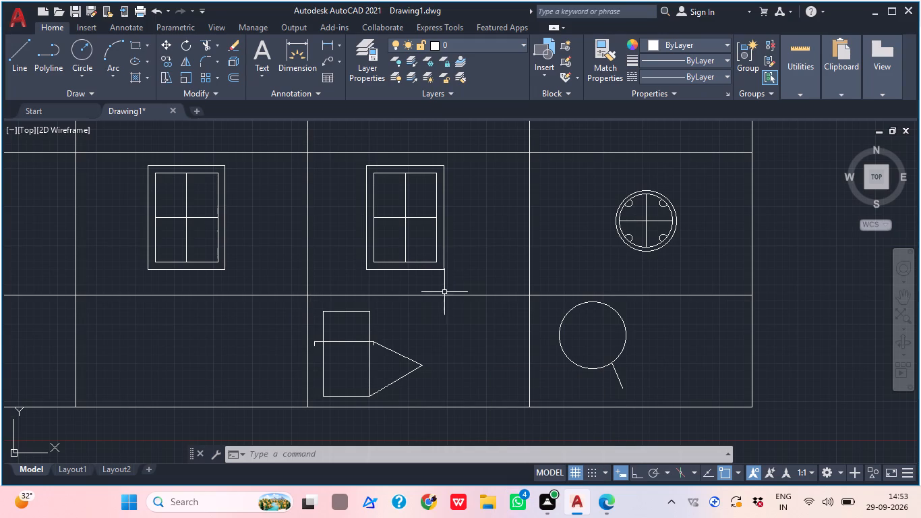
# Review the column schedule table and the plinth beam plan above it, including its beam labels and grid dimensions.
pyautogui.moveTo(442, 313); pyautogui.dragTo(435, 317, button='middle')
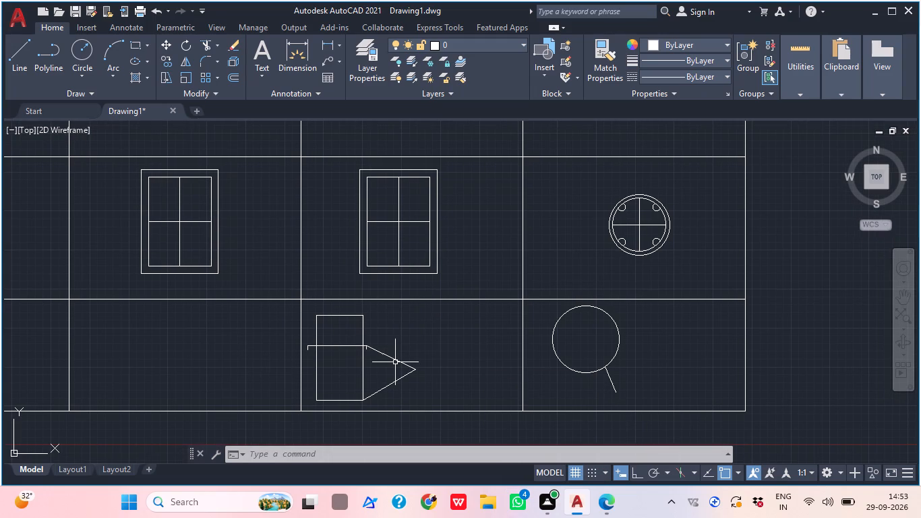
pyautogui.moveTo(398, 362); pyautogui.dragTo(445, 358, button='middle')
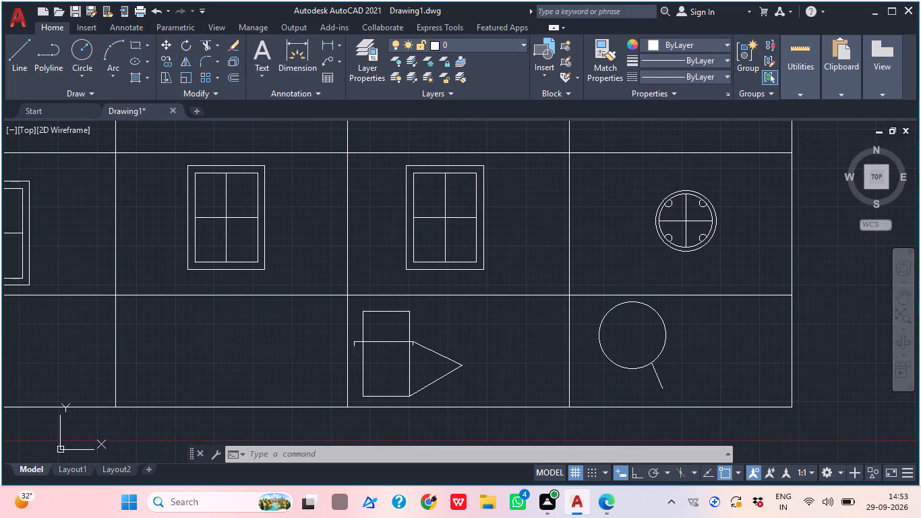
pyautogui.scroll(-1, 387, 360)
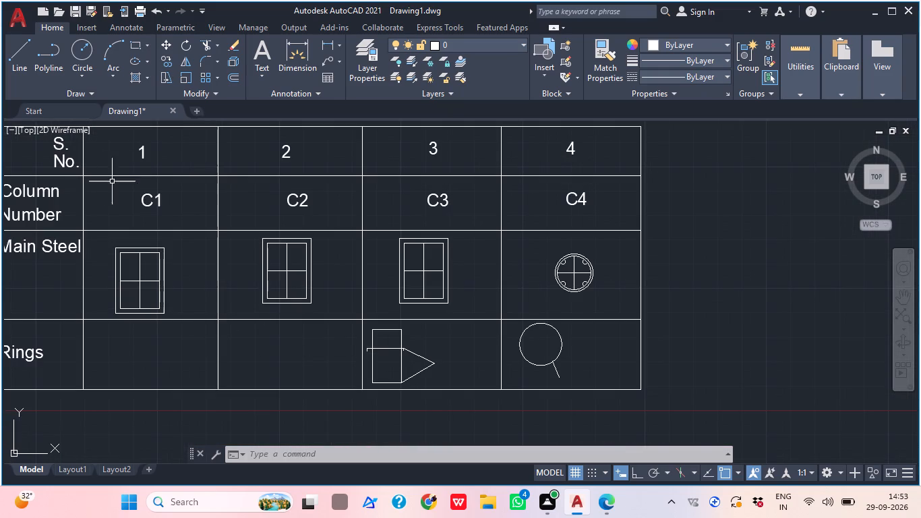
pyautogui.moveTo(220, 229); pyautogui.dragTo(237, 231, button='middle')
pyautogui.scroll(-3, 247, 243)
pyautogui.moveTo(275, 237); pyautogui.dragTo(275, 249, button='middle')
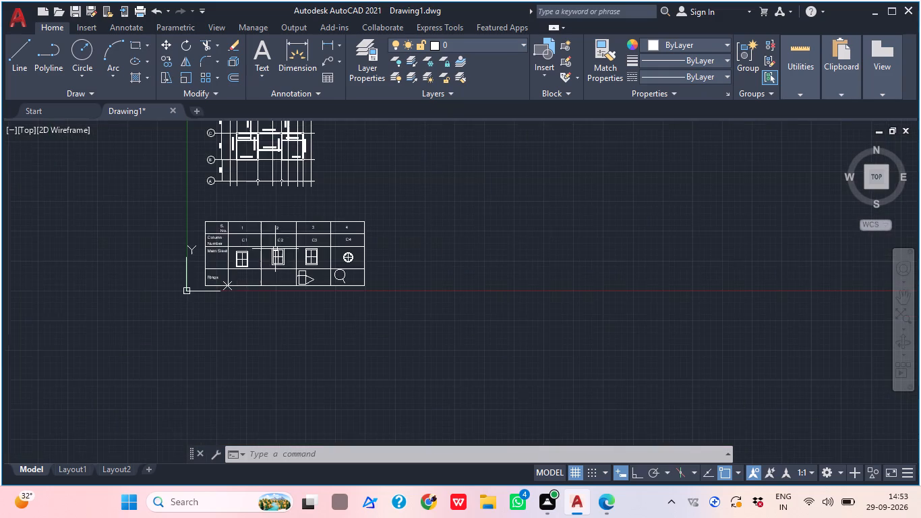
pyautogui.moveTo(264, 274); pyautogui.dragTo(254, 402, button='middle')
pyautogui.scroll(2, 248, 329)
pyautogui.moveTo(246, 328); pyautogui.dragTo(227, 469, button='middle')
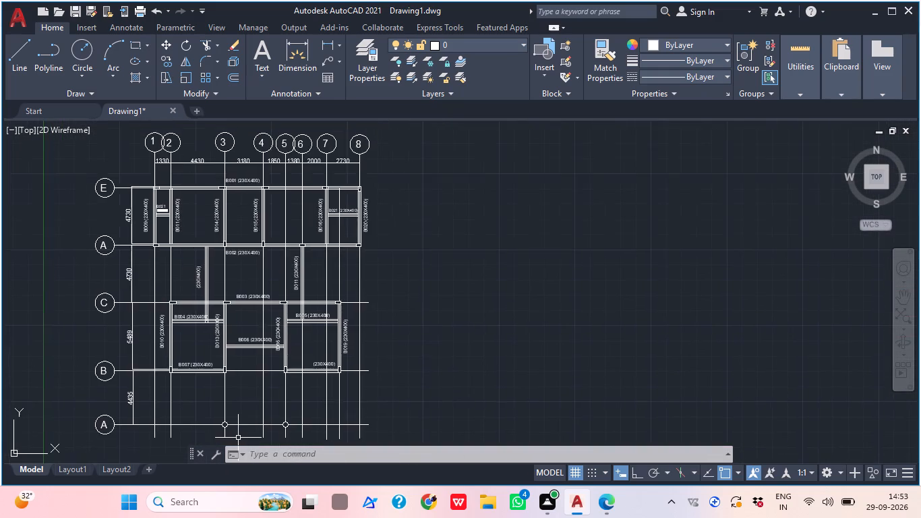
pyautogui.scroll(-1, 238, 438)
pyautogui.moveTo(249, 411); pyautogui.dragTo(249, 369, button='middle')
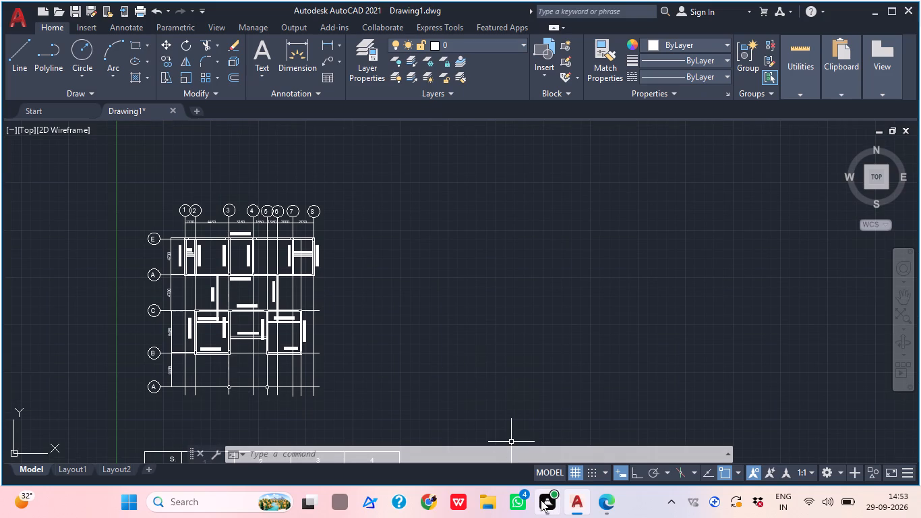
pyautogui.moveTo(480, 329); pyautogui.dragTo(490, 265, button='middle')
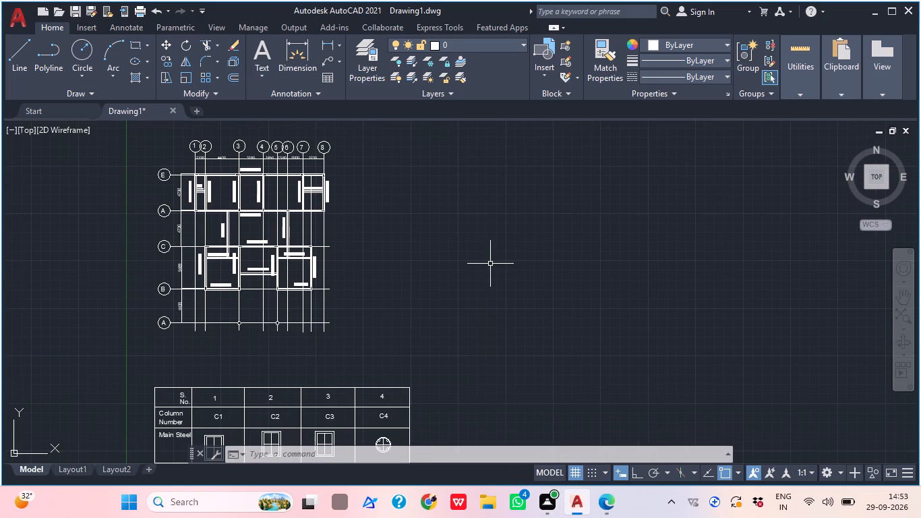
pyautogui.moveTo(404, 317); pyautogui.dragTo(457, 204, button='middle')
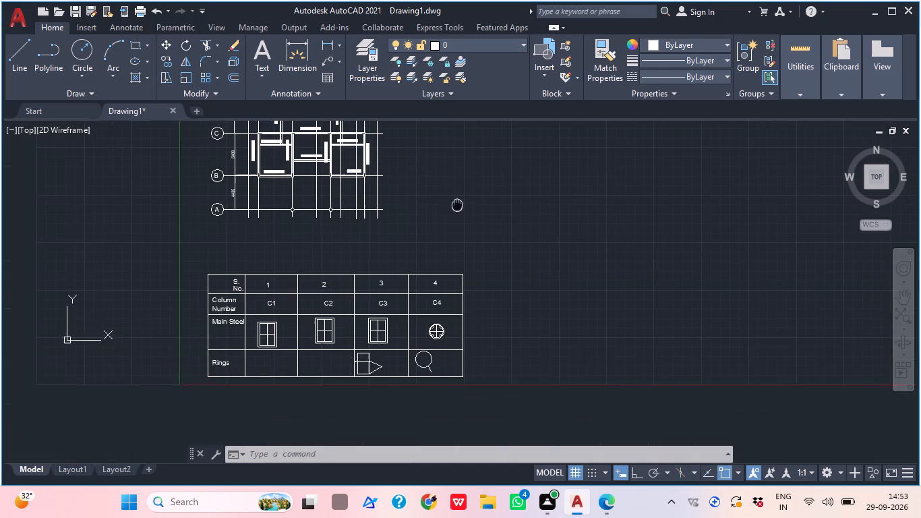
pyautogui.moveTo(446, 210); pyautogui.dragTo(396, 471, button='middle')
pyautogui.moveTo(396, 471); pyautogui.dragTo(407, 422, button='middle')
pyautogui.moveTo(397, 422); pyautogui.dragTo(425, 401, button='middle')
pyautogui.moveTo(448, 364); pyautogui.dragTo(477, 333, button='middle')
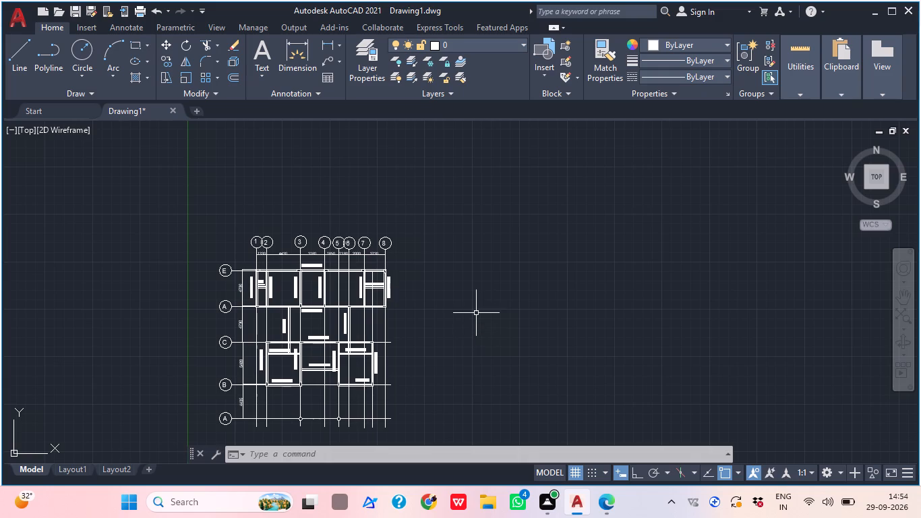
pyautogui.moveTo(391, 397); pyautogui.dragTo(333, 313, button='middle')
pyautogui.moveTo(324, 357); pyautogui.dragTo(342, 330, button='middle')
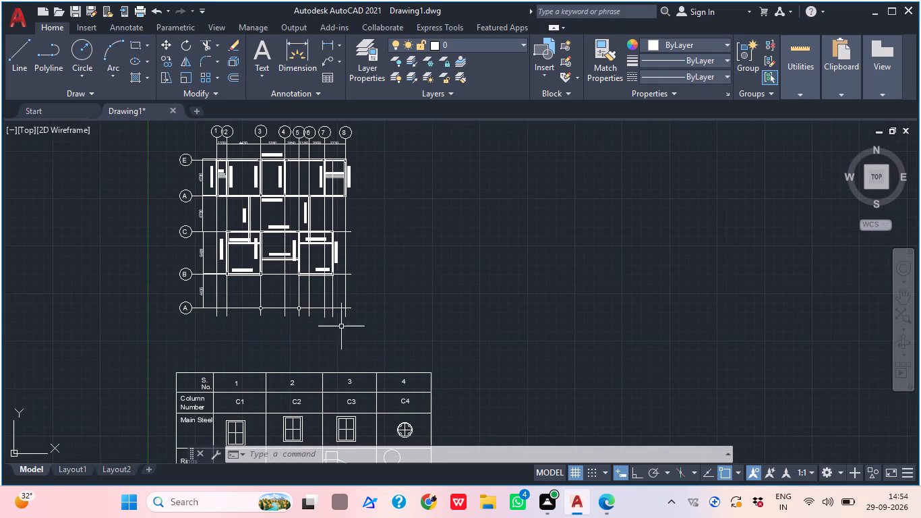
pyautogui.moveTo(278, 297); pyautogui.dragTo(278, 337, button='middle')
pyautogui.scroll(1, 277, 291)
pyautogui.moveTo(277, 291); pyautogui.dragTo(277, 344, button='middle')
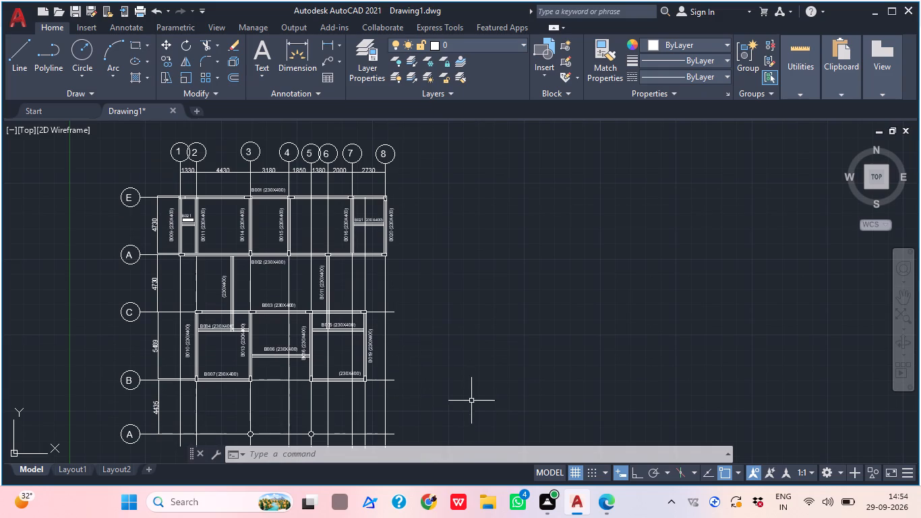
pyautogui.moveTo(470, 397); pyautogui.dragTo(461, 333, button='middle')
pyautogui.moveTo(442, 348); pyautogui.dragTo(432, 345, button='middle')
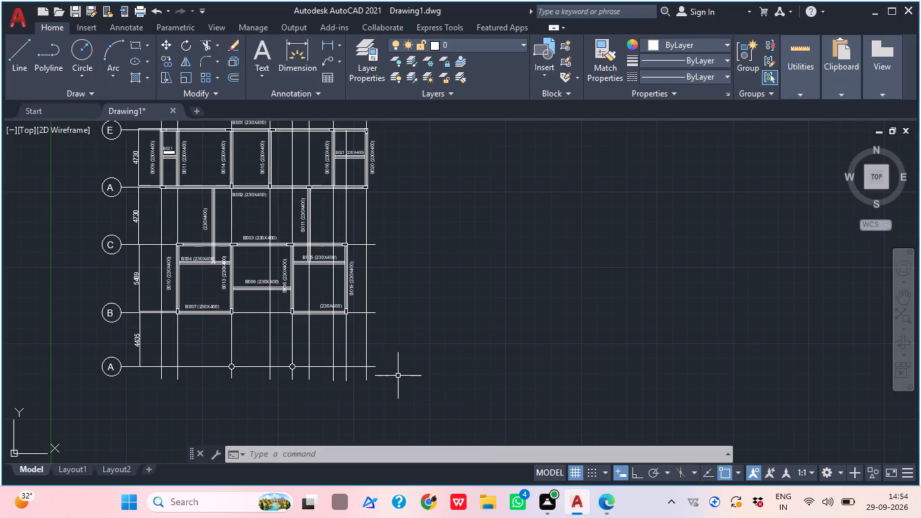
pyautogui.moveTo(394, 369); pyautogui.dragTo(394, 420, button='middle')
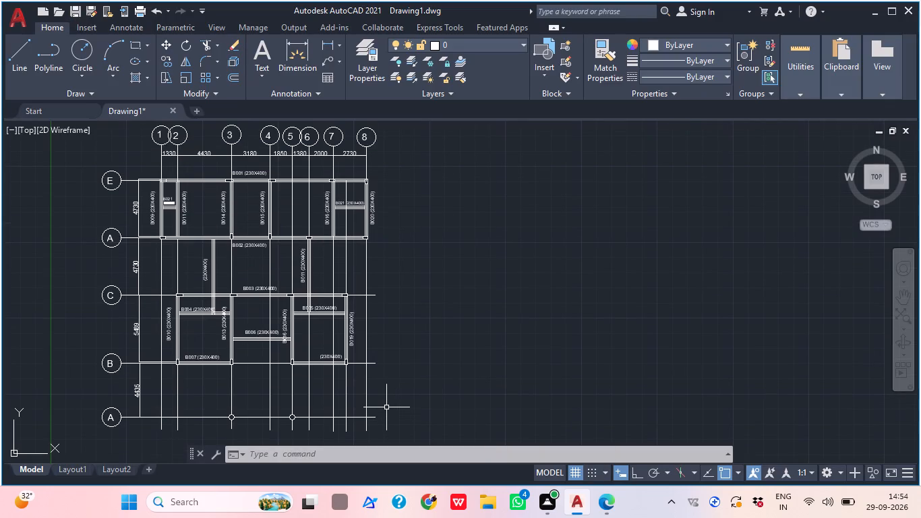
pyautogui.middleClick(308, 393)
pyautogui.moveTo(196, 393); pyautogui.dragTo(269, 372, button='middle')
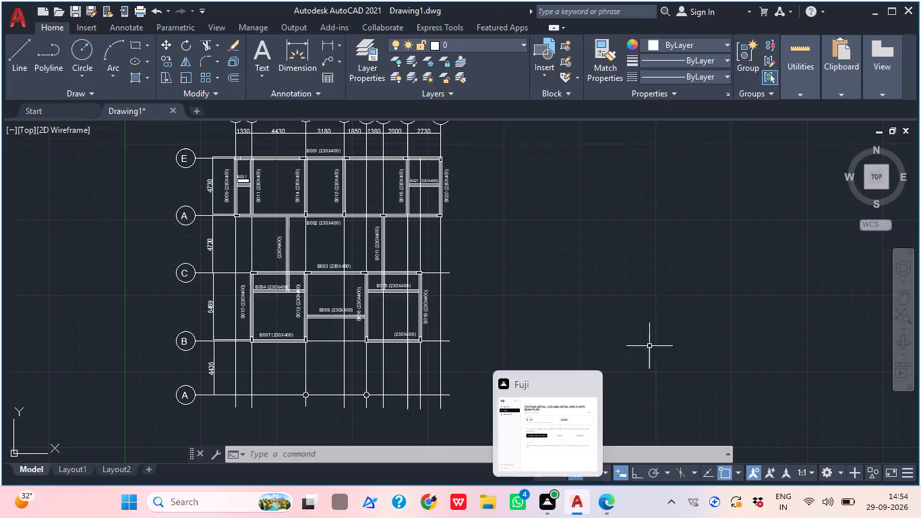
pyautogui.moveTo(436, 314); pyautogui.dragTo(394, 416, button='middle')
pyautogui.scroll(1, 394, 416)
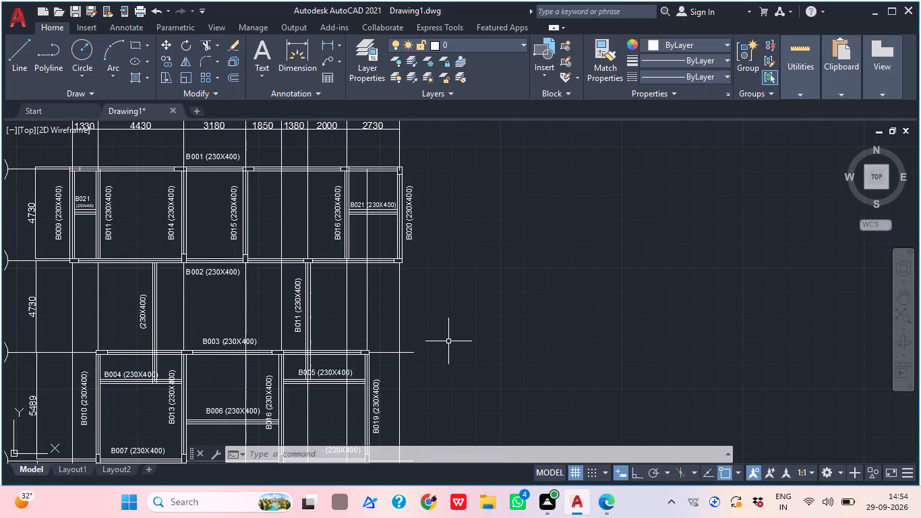
pyautogui.scroll(-1, 450, 341)
pyautogui.moveTo(438, 341); pyautogui.dragTo(409, 337, button='middle')
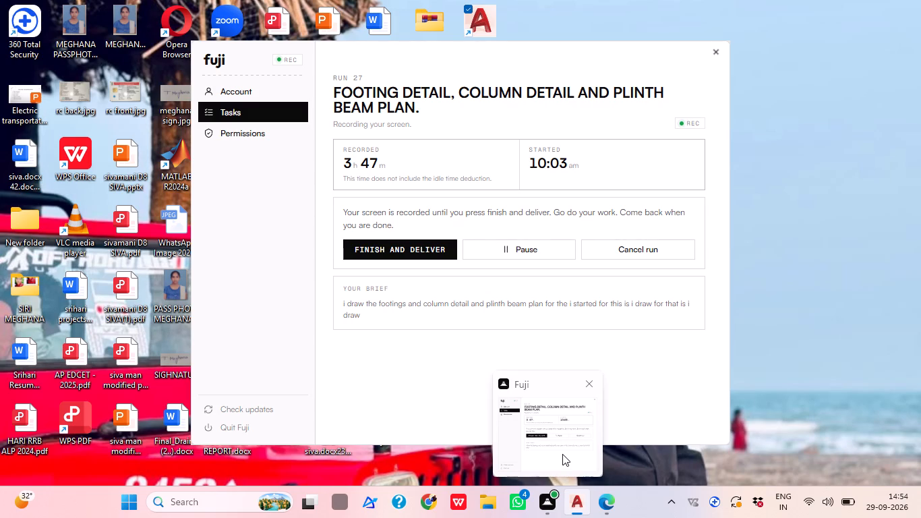
pyautogui.middleClick(263, 244)
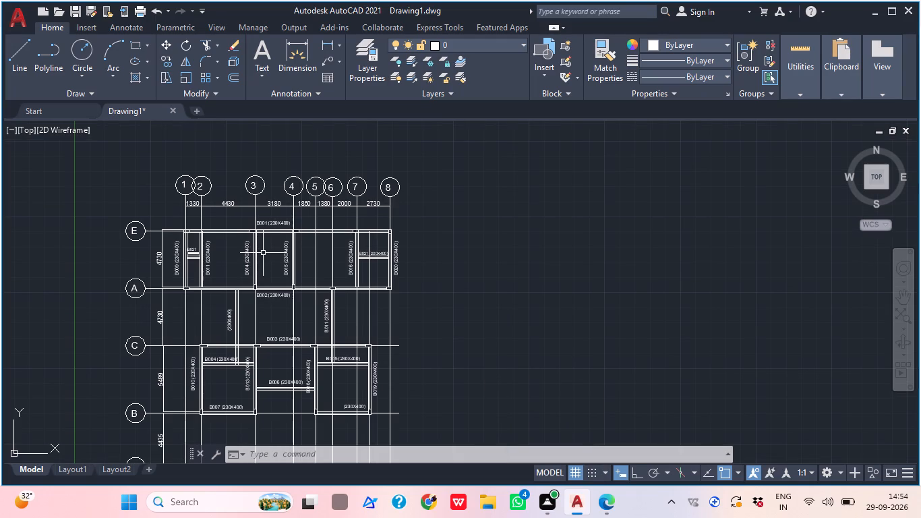
pyautogui.moveTo(305, 236); pyautogui.dragTo(233, 229, button='middle')
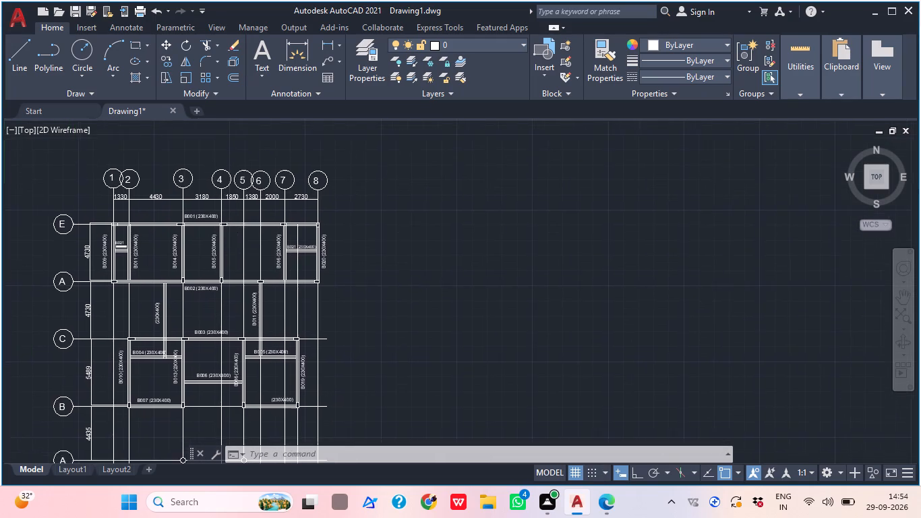
# Draw an upright rectangle about 1487 wide by 2620 high in the Rings cell under column C2.
pyautogui.moveTo(233, 378); pyautogui.dragTo(246, 235, button='middle')
pyautogui.moveTo(255, 289); pyautogui.dragTo(256, 236, button='middle')
pyautogui.moveTo(262, 353); pyautogui.dragTo(262, 307, button='middle')
pyautogui.moveTo(262, 364); pyautogui.dragTo(260, 266, button='middle')
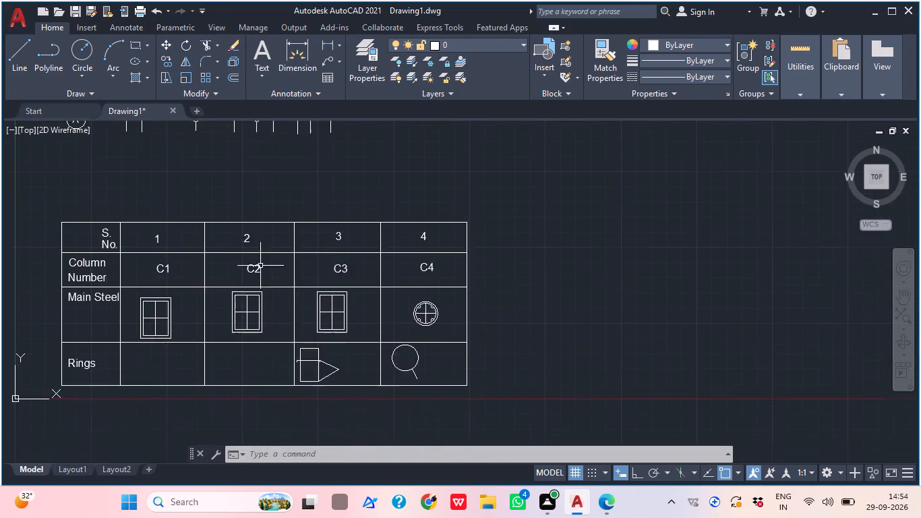
pyautogui.moveTo(249, 359); pyautogui.dragTo(249, 324, button='middle')
pyautogui.scroll(1, 264, 333)
pyautogui.press('r')
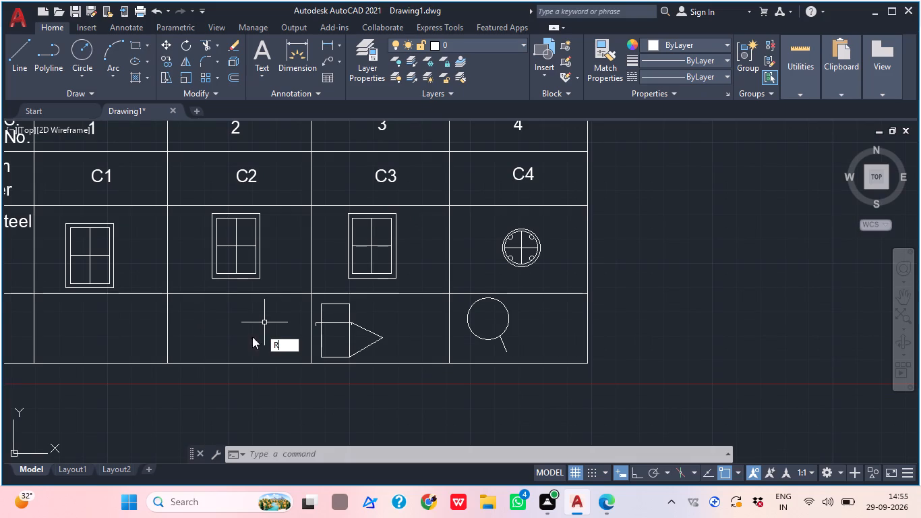
pyautogui.press('e')
pyautogui.press('c')
pyautogui.press('space')
pyautogui.scroll(2, 174, 312)
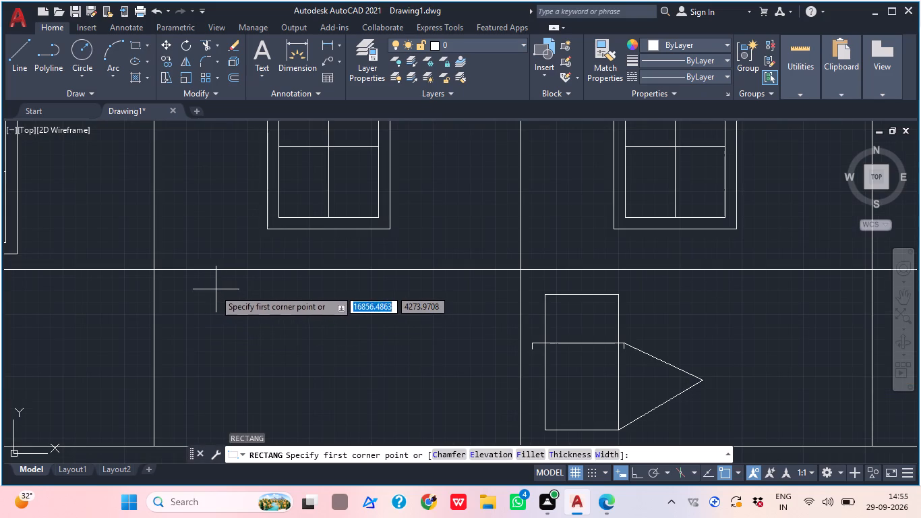
pyautogui.click(197, 293)
pyautogui.scroll(-1, 279, 347)
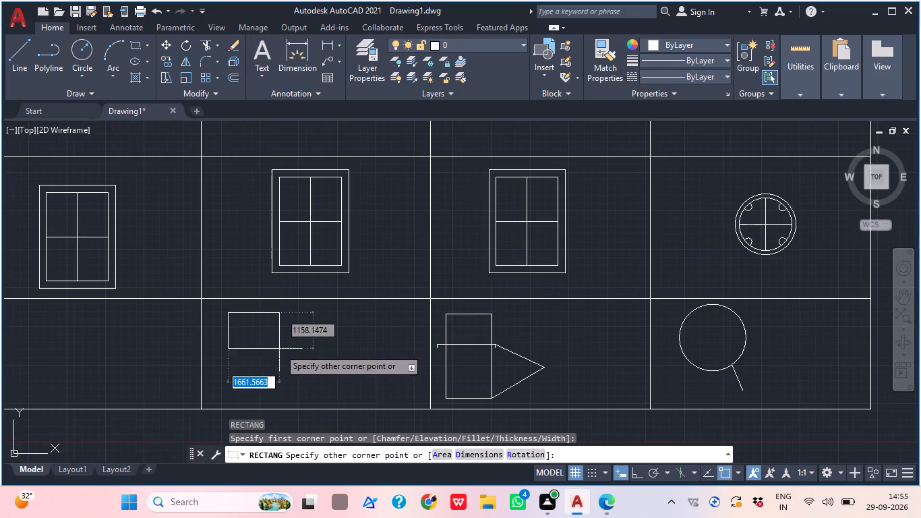
pyautogui.moveTo(271, 386); pyautogui.dragTo(272, 376, button='middle')
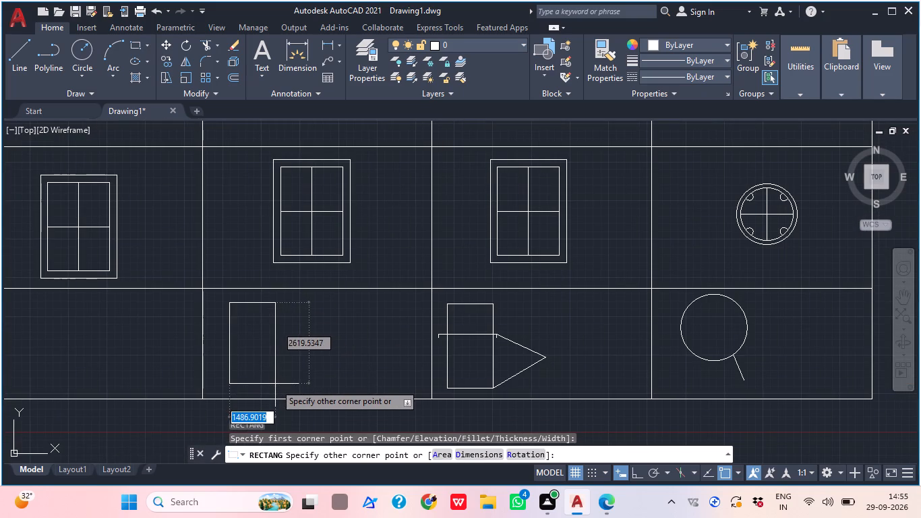
pyautogui.click(275, 384)
pyautogui.middleClick(313, 360)
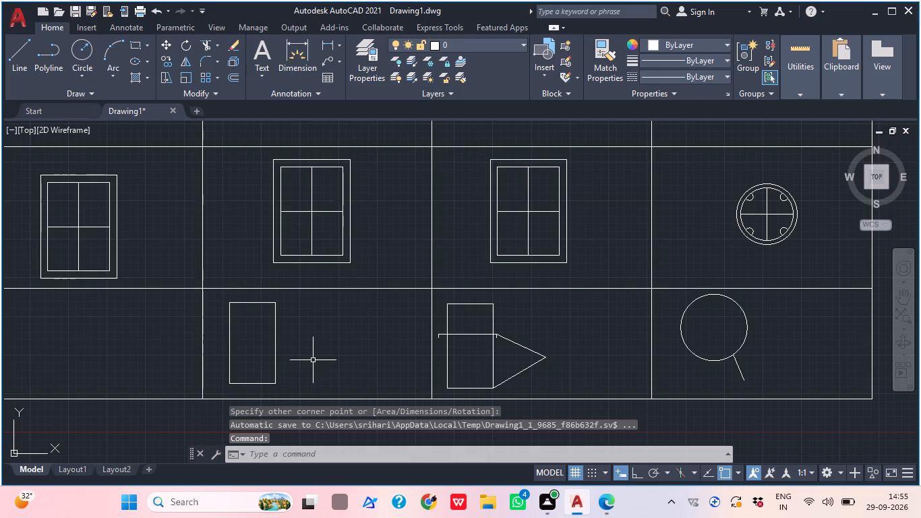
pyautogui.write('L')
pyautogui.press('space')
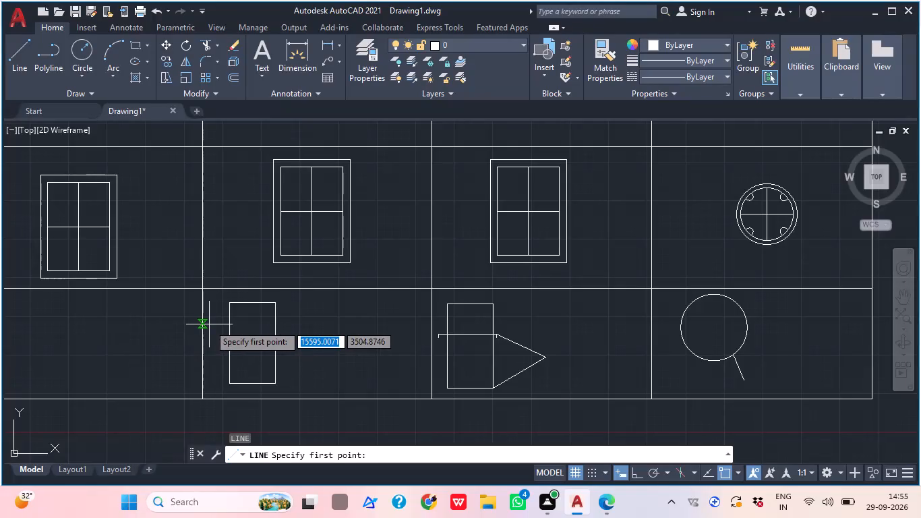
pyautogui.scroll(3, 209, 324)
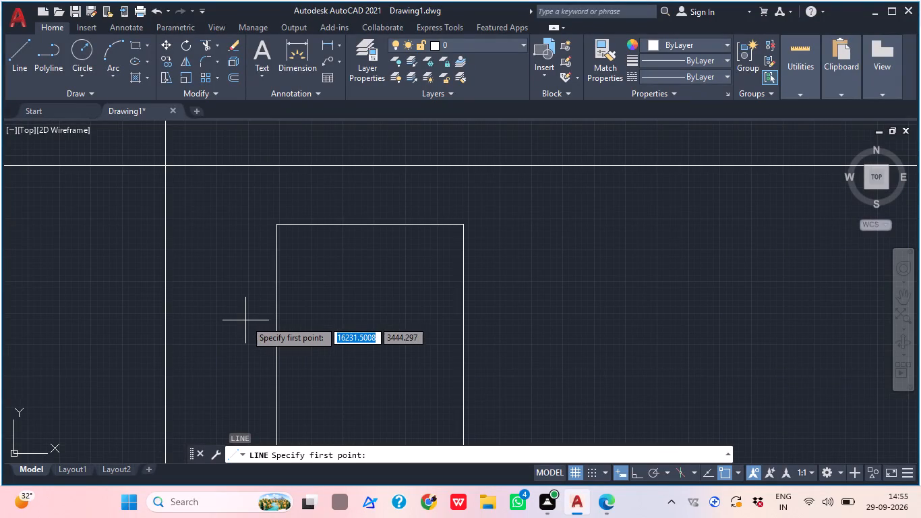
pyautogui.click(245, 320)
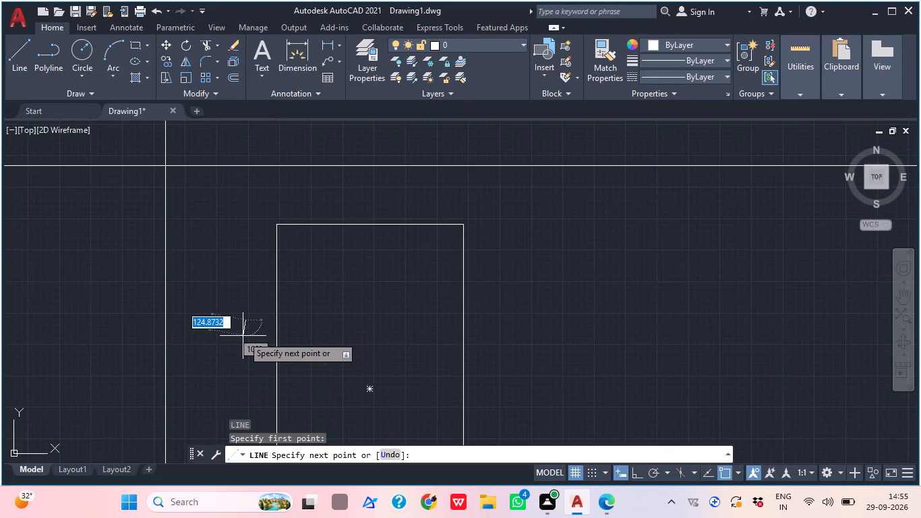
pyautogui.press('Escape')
# With Ortho on, draw a bracket line across the C2 ring rectangle, extending past both sides with short downward ends.
pyautogui.write('L')
pyautogui.press('space')
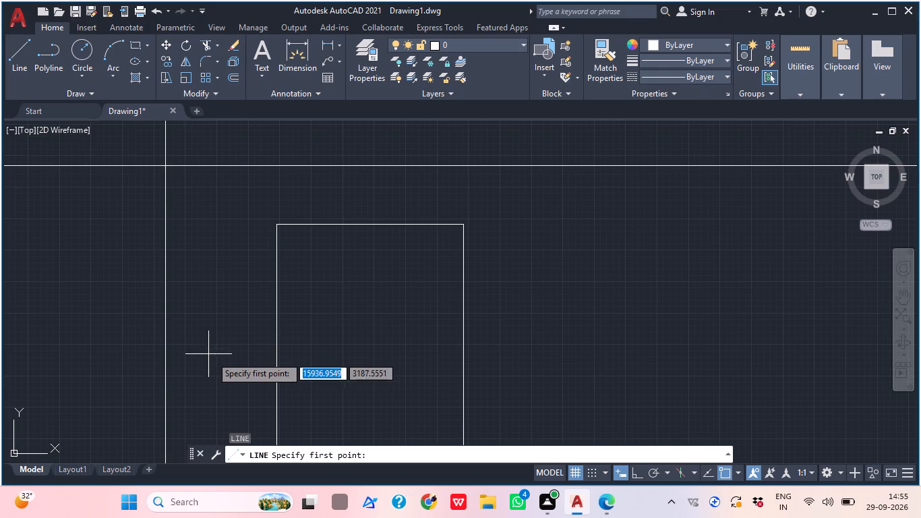
pyautogui.click(244, 347)
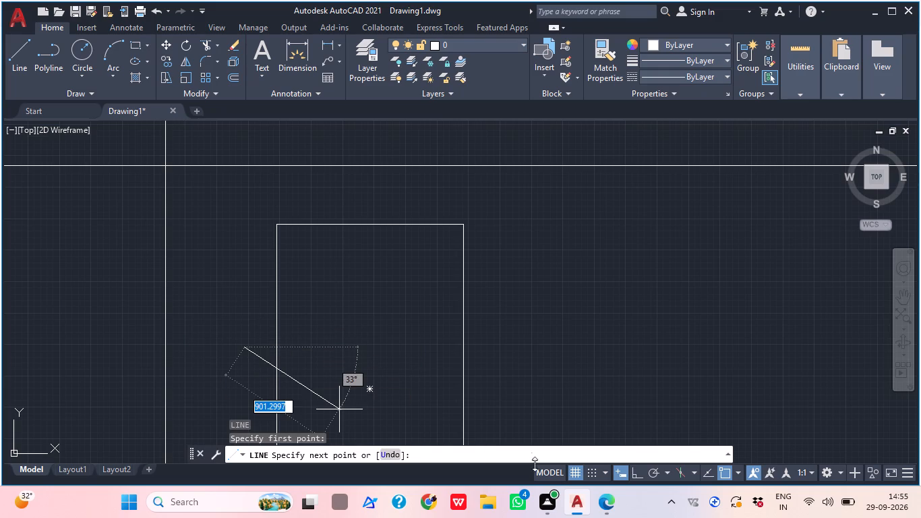
pyautogui.click(634, 472)
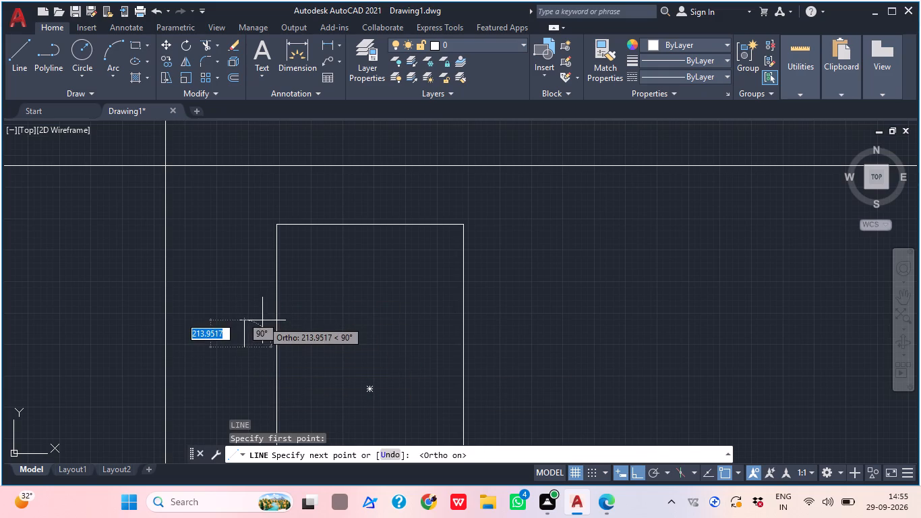
pyautogui.click(248, 324)
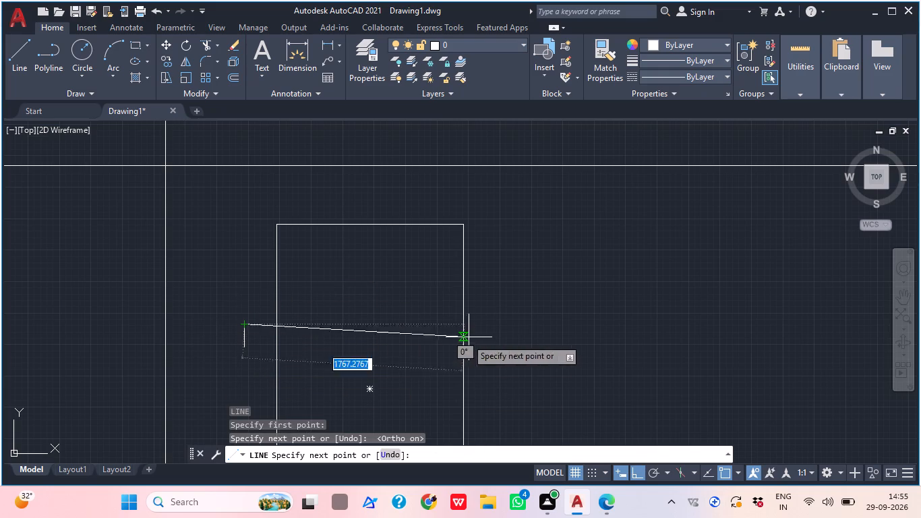
pyautogui.click(498, 328)
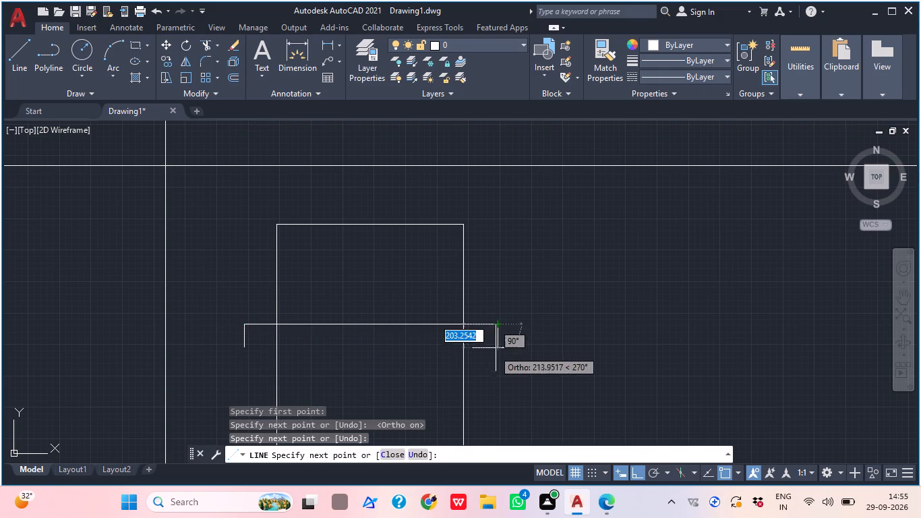
pyautogui.click(499, 342)
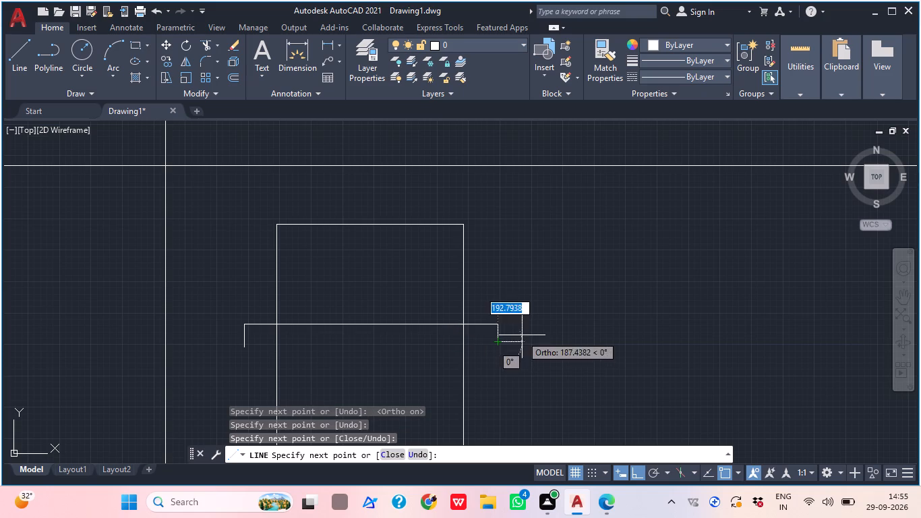
pyautogui.moveTo(522, 335); pyautogui.dragTo(446, 343, button='middle')
pyautogui.press('Escape')
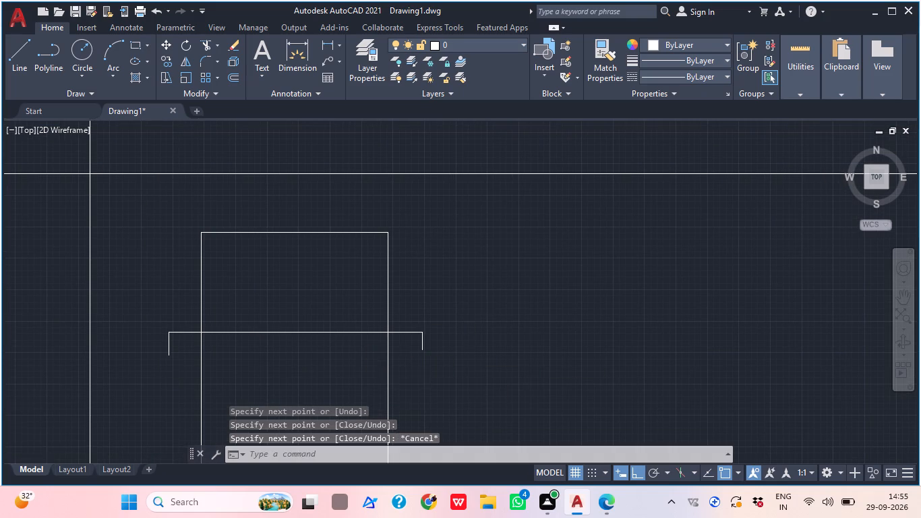
# With Ortho off, draw two connected slanted lines from the C2 ring rectangle's lower-right corner, ending at the bracket's right end.
pyautogui.scroll(-1, 413, 388)
pyautogui.moveTo(448, 384); pyautogui.dragTo(410, 387, button='middle')
pyautogui.scroll(-1, 410, 387)
pyautogui.moveTo(403, 405); pyautogui.dragTo(347, 388, button='middle')
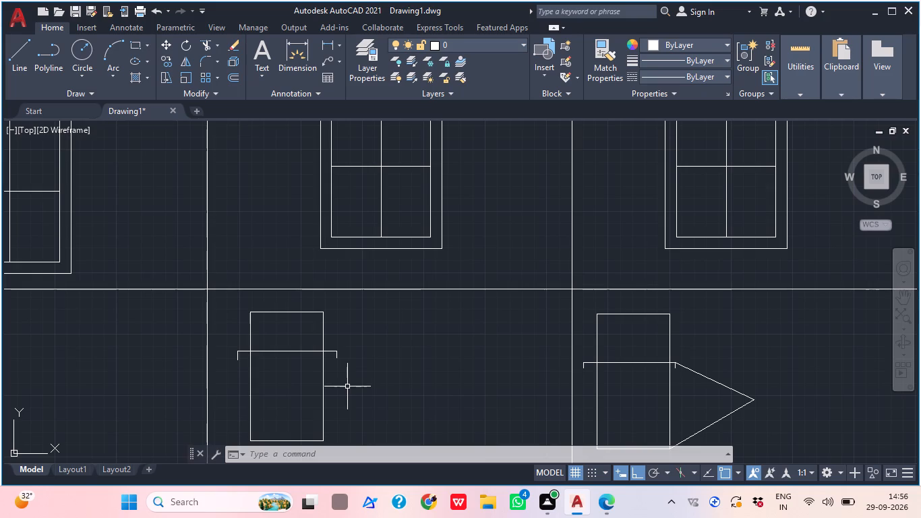
pyautogui.moveTo(326, 428); pyautogui.dragTo(322, 428, button='middle')
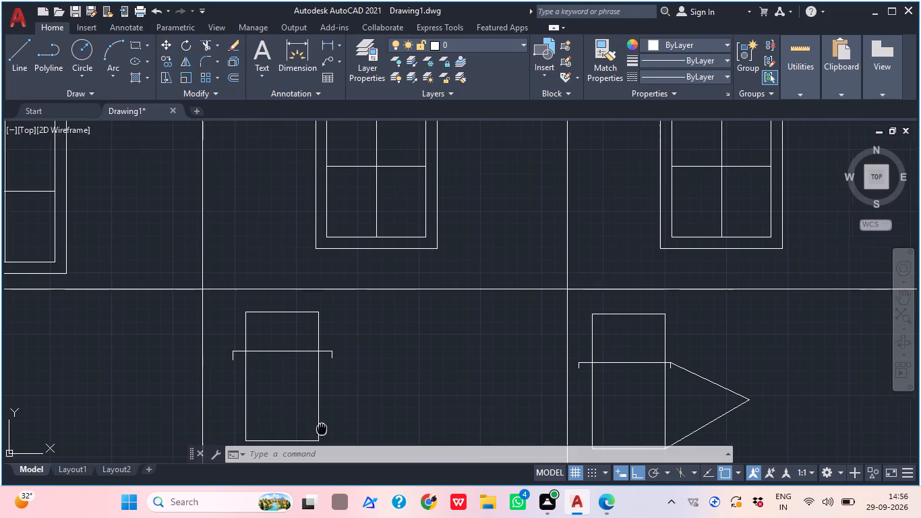
pyautogui.moveTo(322, 428); pyautogui.dragTo(311, 422, button='middle')
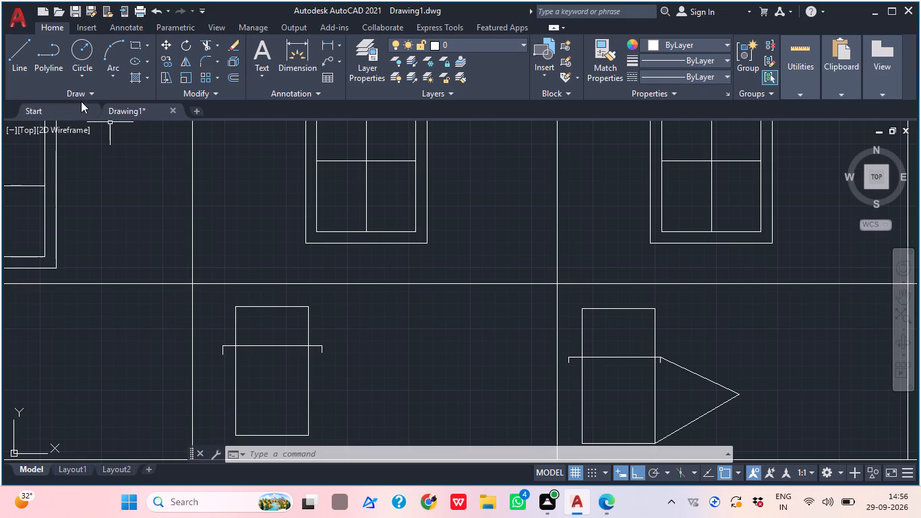
pyautogui.click(30, 49)
pyautogui.moveTo(318, 360); pyautogui.dragTo(314, 359, button='middle')
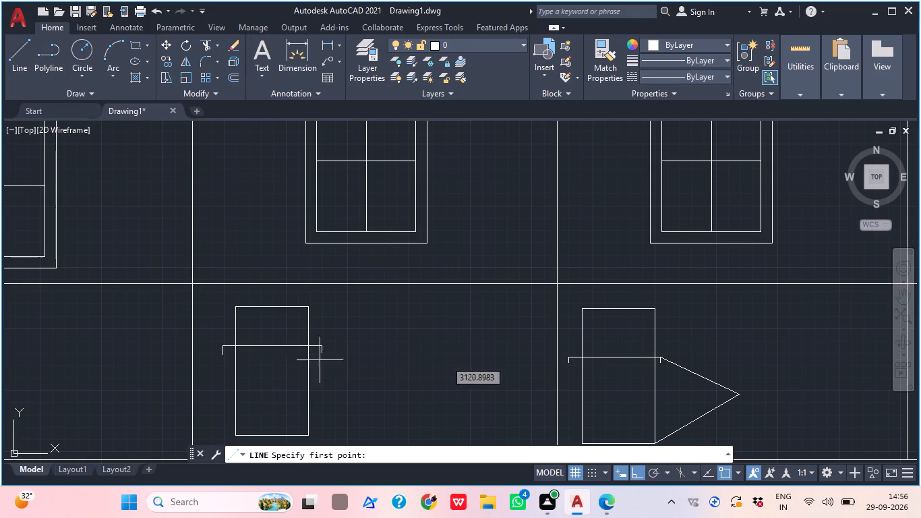
pyautogui.moveTo(314, 359); pyautogui.dragTo(275, 337, button='middle')
pyautogui.click(268, 416)
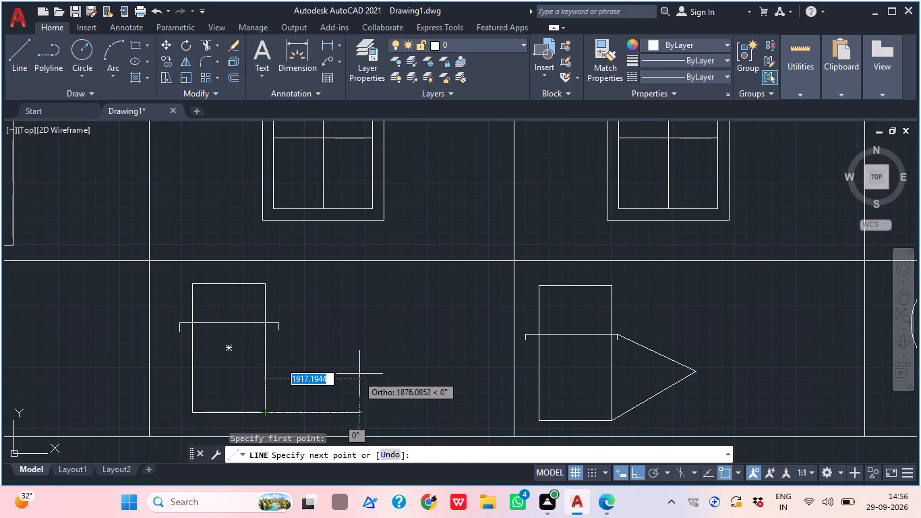
pyautogui.click(636, 473)
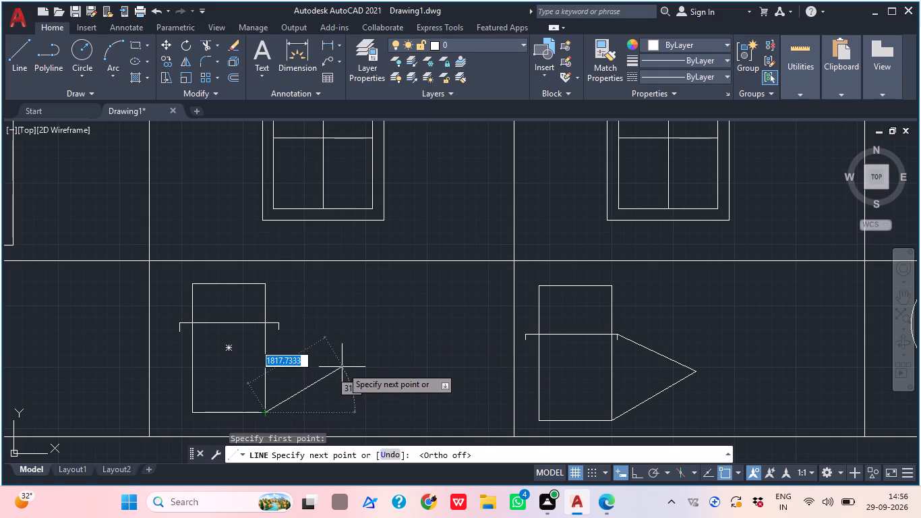
pyautogui.click(358, 367)
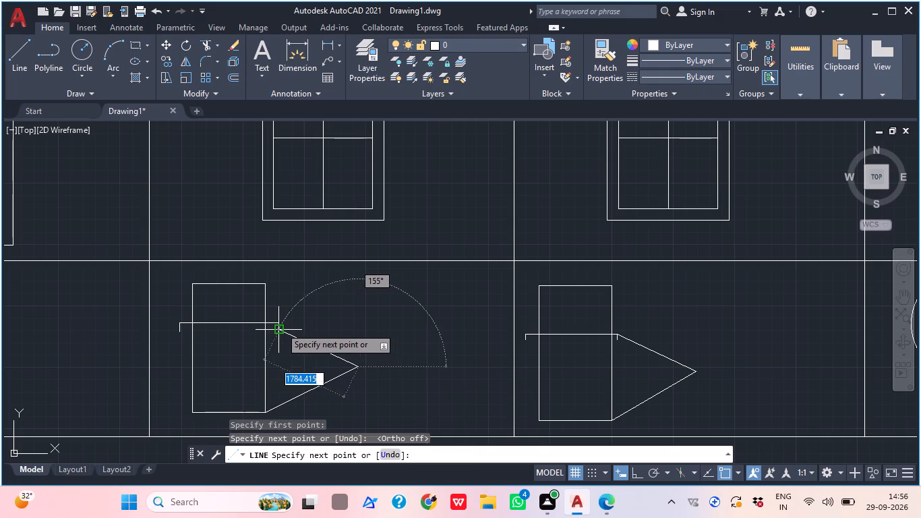
pyautogui.click(277, 325)
pyautogui.press('Escape')
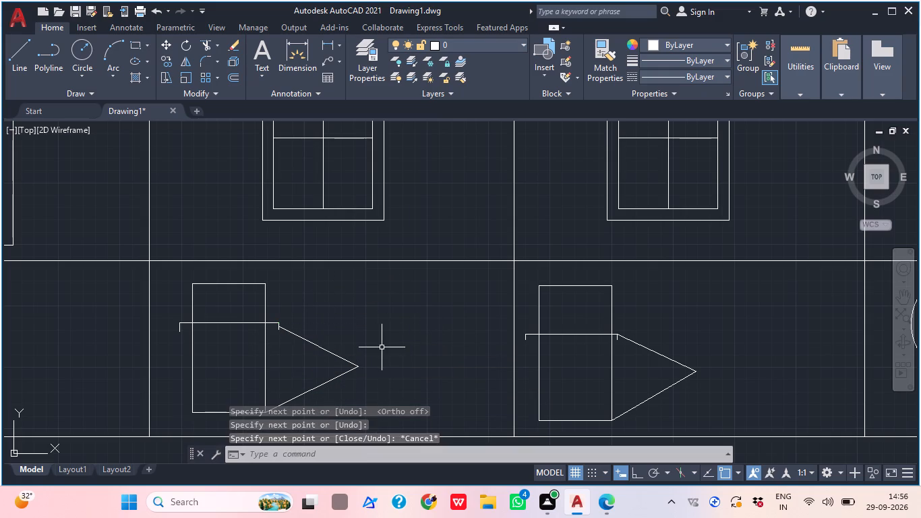
# Review the Main Steel and Rings rows of the column schedule, including the Rings cell under column C1.
pyautogui.moveTo(377, 353); pyautogui.dragTo(318, 357, button='middle')
pyautogui.scroll(-1, 328, 356)
pyautogui.moveTo(433, 399); pyautogui.dragTo(391, 378, button='middle')
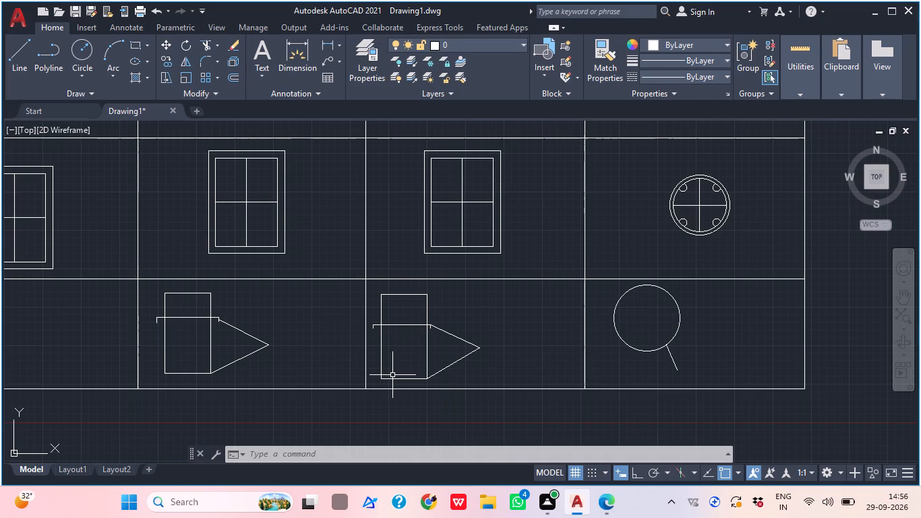
pyautogui.middleClick(254, 374)
pyautogui.moveTo(235, 364); pyautogui.dragTo(398, 355, button='middle')
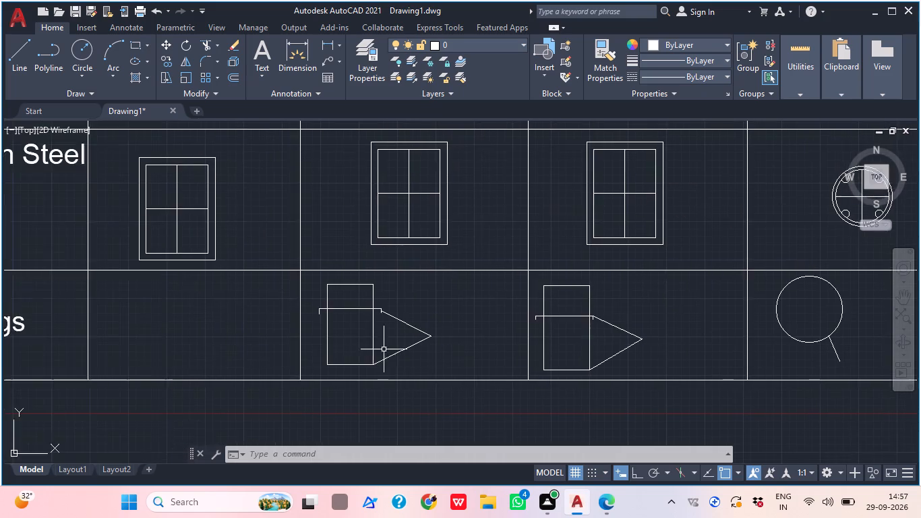
pyautogui.moveTo(194, 343); pyautogui.dragTo(380, 370, button='middle')
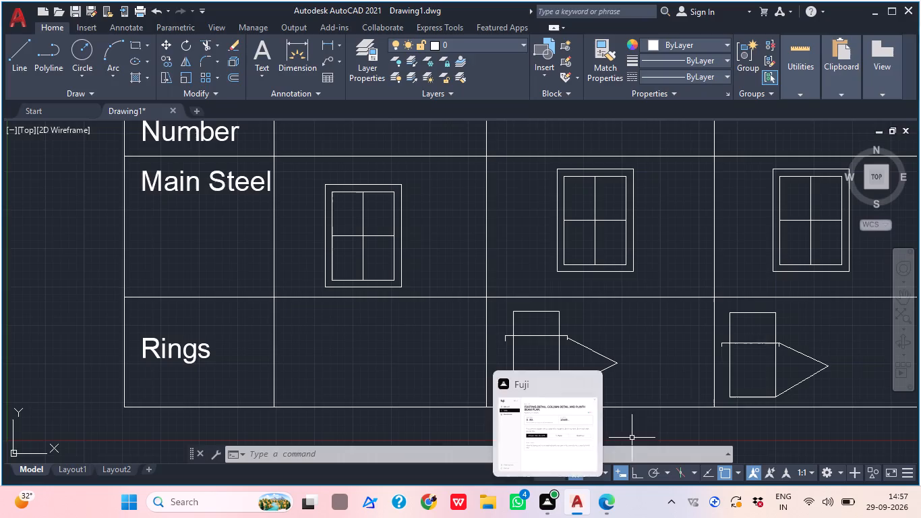
pyautogui.middleClick(380, 405)
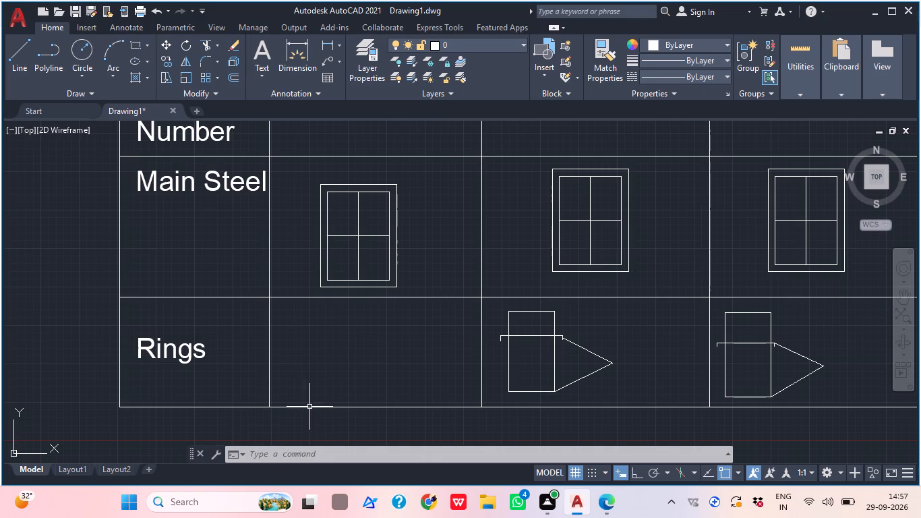
pyautogui.moveTo(326, 405); pyautogui.dragTo(302, 405, button='middle')
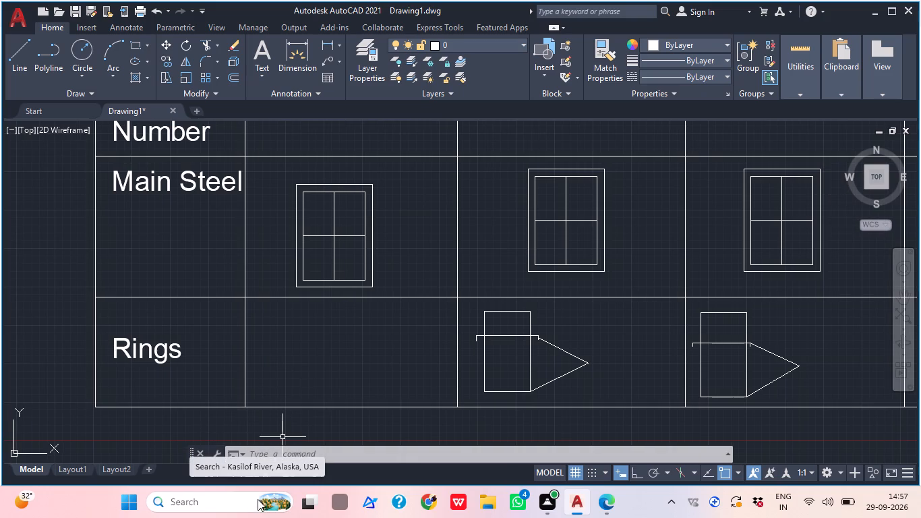
pyautogui.moveTo(343, 411); pyautogui.dragTo(267, 362, button='middle')
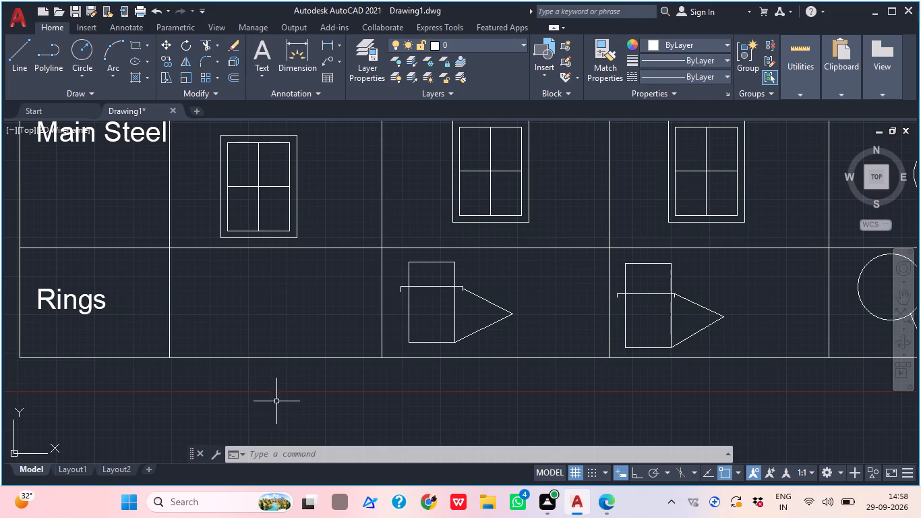
pyautogui.middleClick(206, 375)
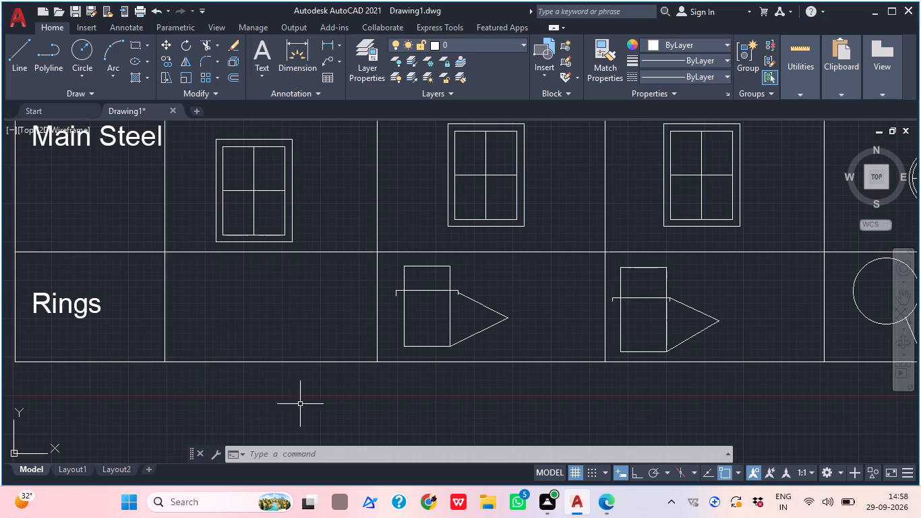
pyautogui.moveTo(331, 517); pyautogui.dragTo(352, 517, button='middle')
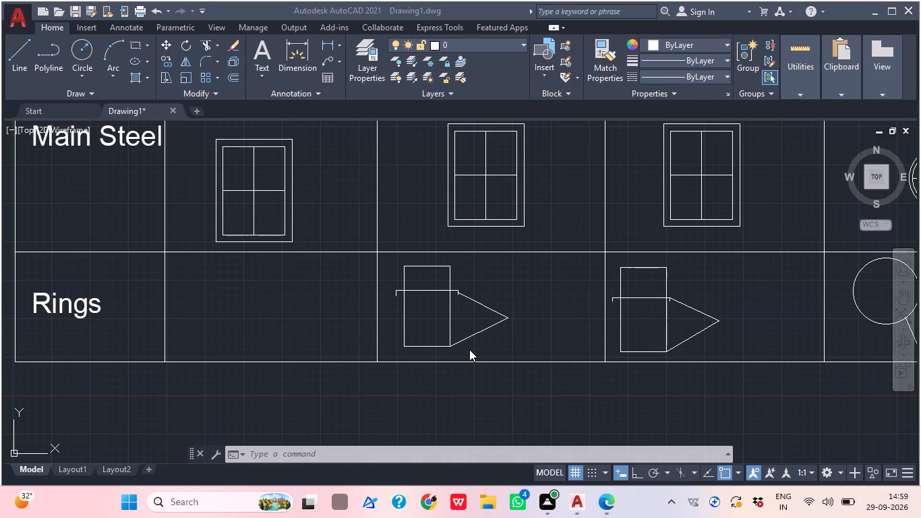
pyautogui.press('Escape')
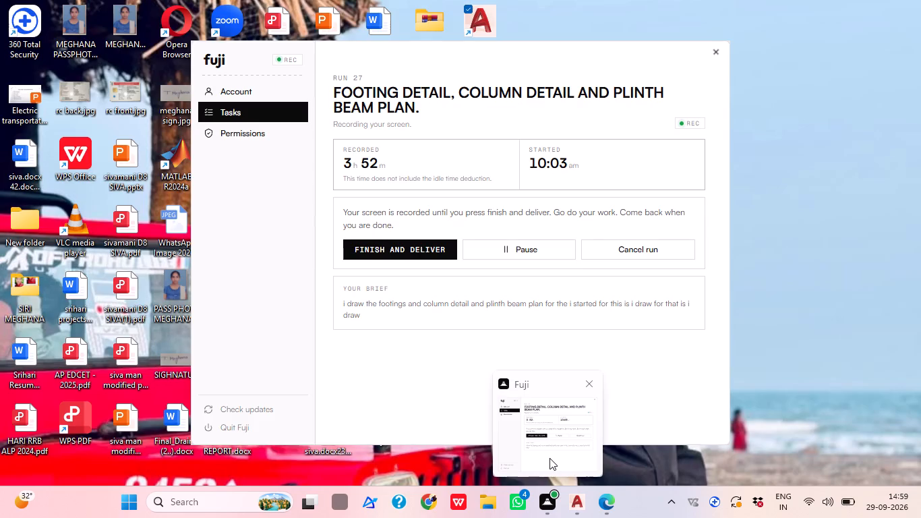
pyautogui.click(477, 348)
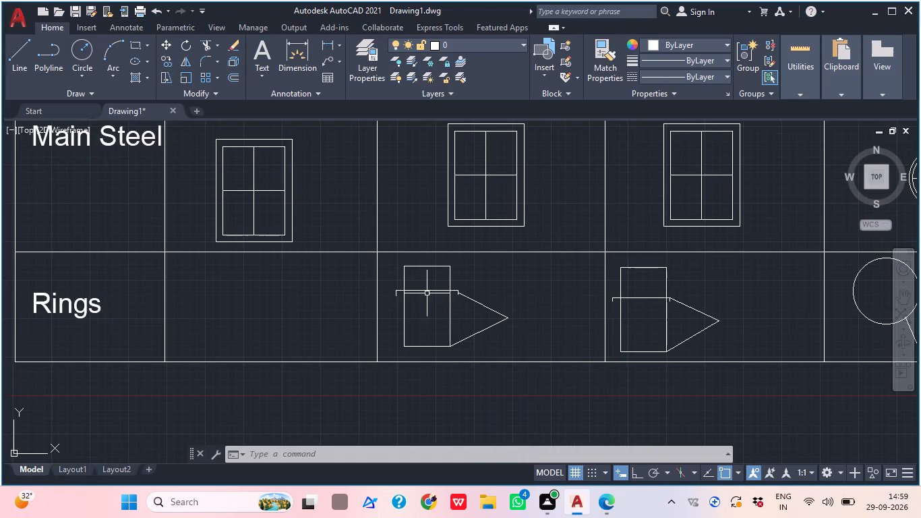
# Copy the complete C2 ring shape, including its bracket and slanted lines, into the Rings cell under column C1.
pyautogui.click(502, 353)
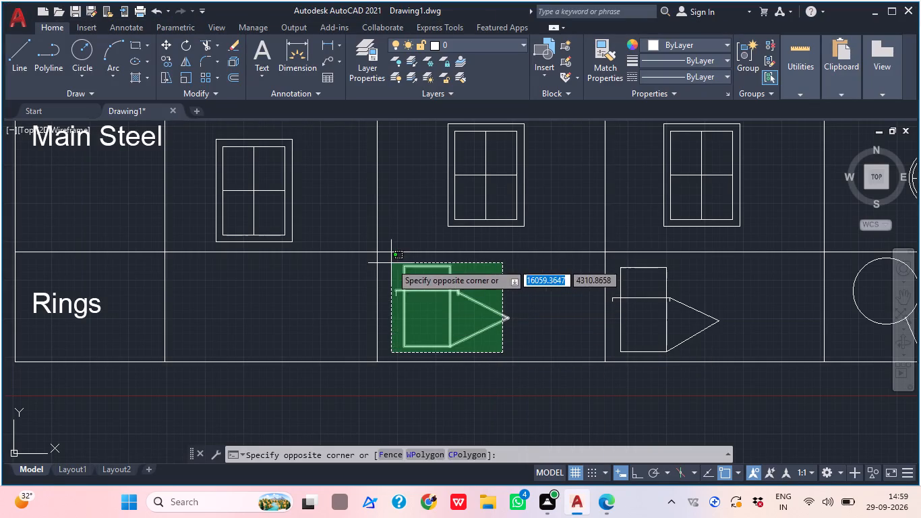
pyautogui.click(391, 263)
pyautogui.write('CO')
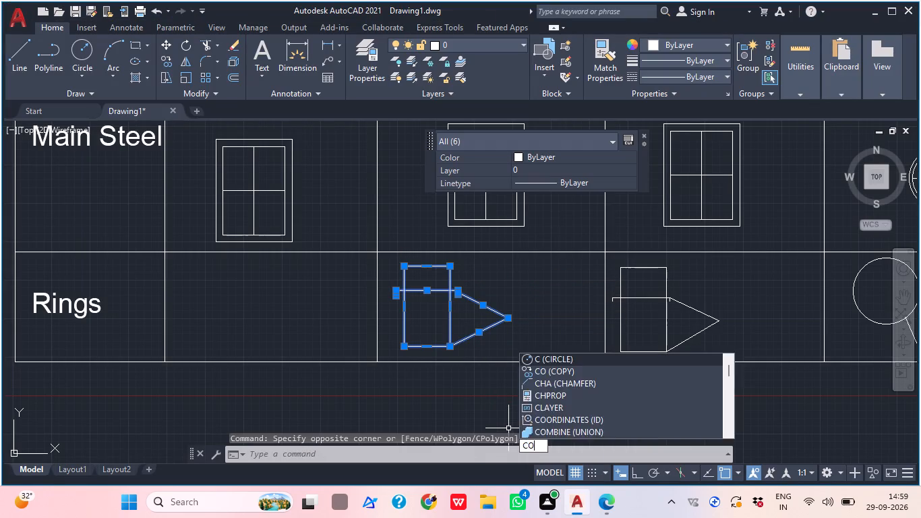
pyautogui.press('space')
pyautogui.click(453, 353)
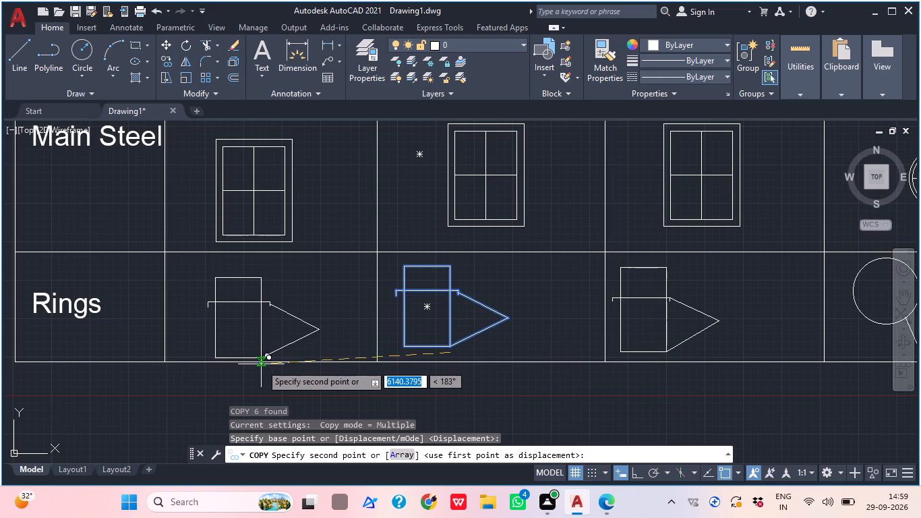
pyautogui.click(249, 352)
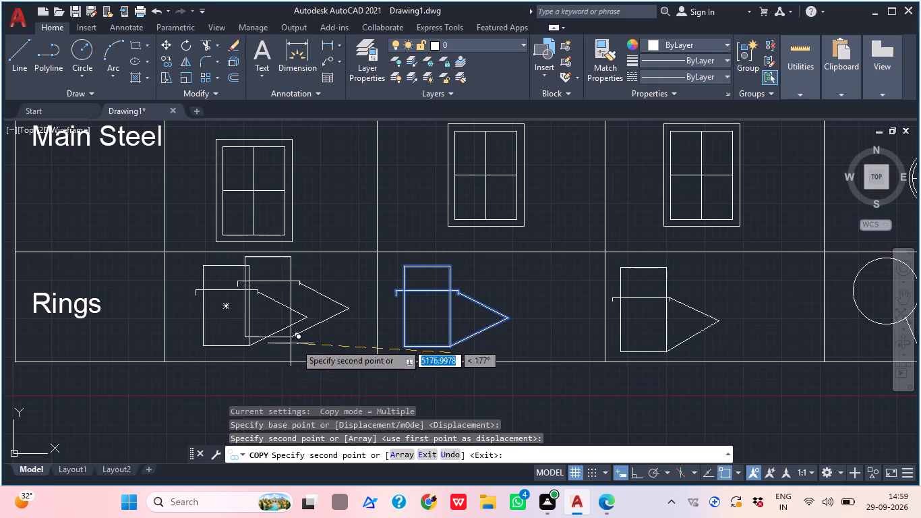
pyautogui.moveTo(320, 343); pyautogui.dragTo(316, 361, button='middle')
pyautogui.press('Escape')
# Review the whole drawing, with the plinth beam plan and the column schedule table below it.
pyautogui.scroll(-1, 316, 361)
pyautogui.moveTo(350, 380); pyautogui.dragTo(328, 393, button='middle')
pyautogui.scroll(-1, 438, 393)
pyautogui.moveTo(469, 394); pyautogui.dragTo(328, 394, button='middle')
pyautogui.scroll(-3, 446, 368)
pyautogui.moveTo(549, 347); pyautogui.dragTo(506, 348, button='middle')
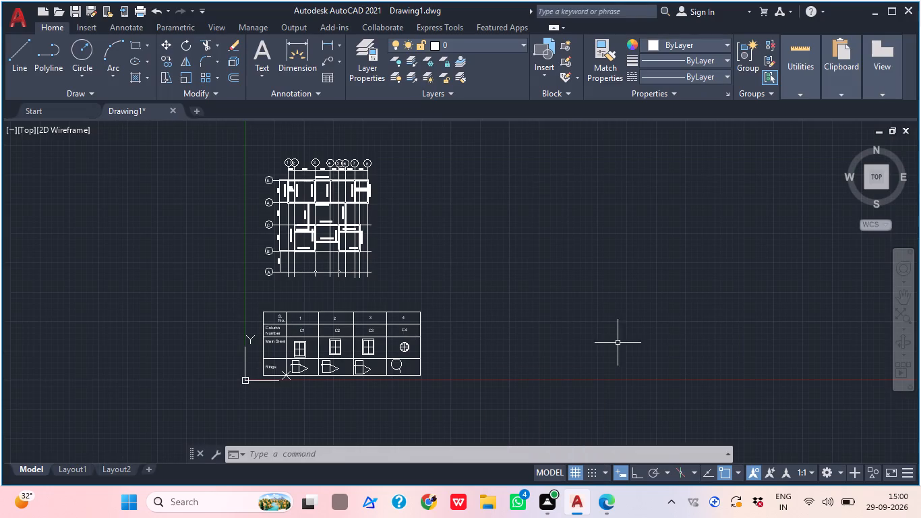
pyautogui.moveTo(576, 347); pyautogui.dragTo(564, 357, button='middle')
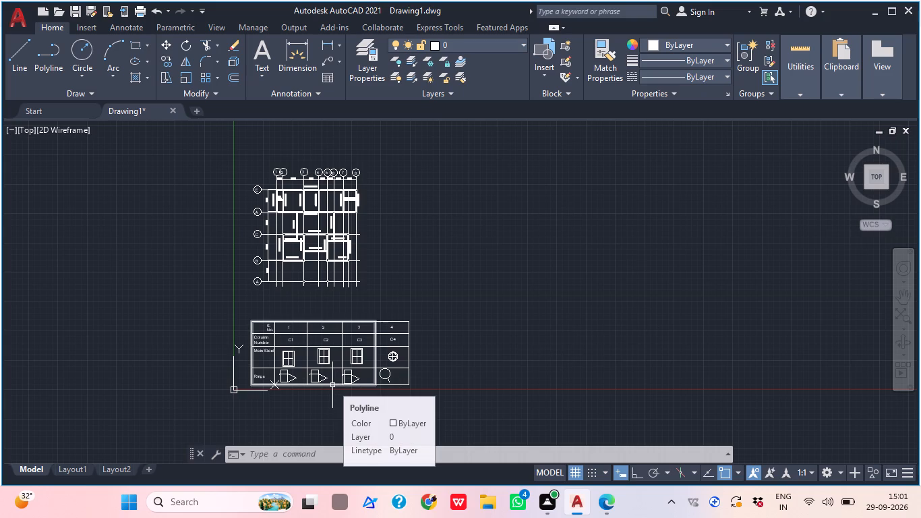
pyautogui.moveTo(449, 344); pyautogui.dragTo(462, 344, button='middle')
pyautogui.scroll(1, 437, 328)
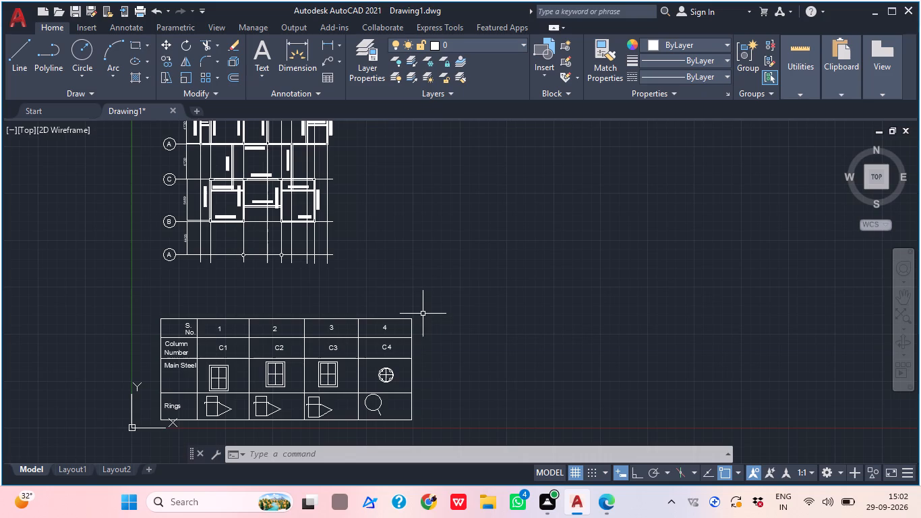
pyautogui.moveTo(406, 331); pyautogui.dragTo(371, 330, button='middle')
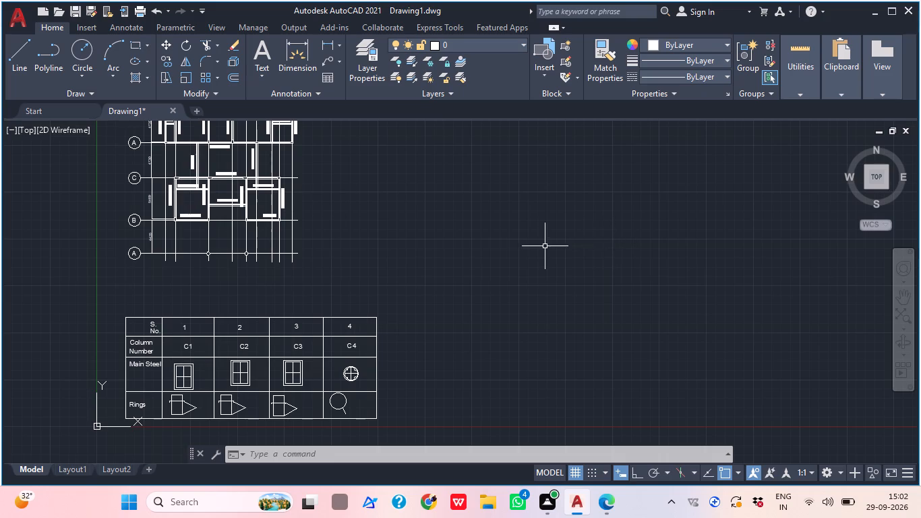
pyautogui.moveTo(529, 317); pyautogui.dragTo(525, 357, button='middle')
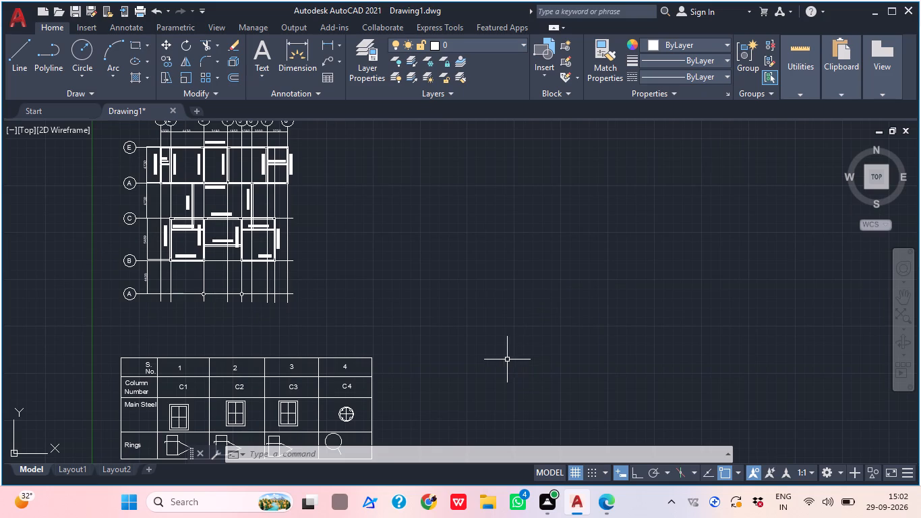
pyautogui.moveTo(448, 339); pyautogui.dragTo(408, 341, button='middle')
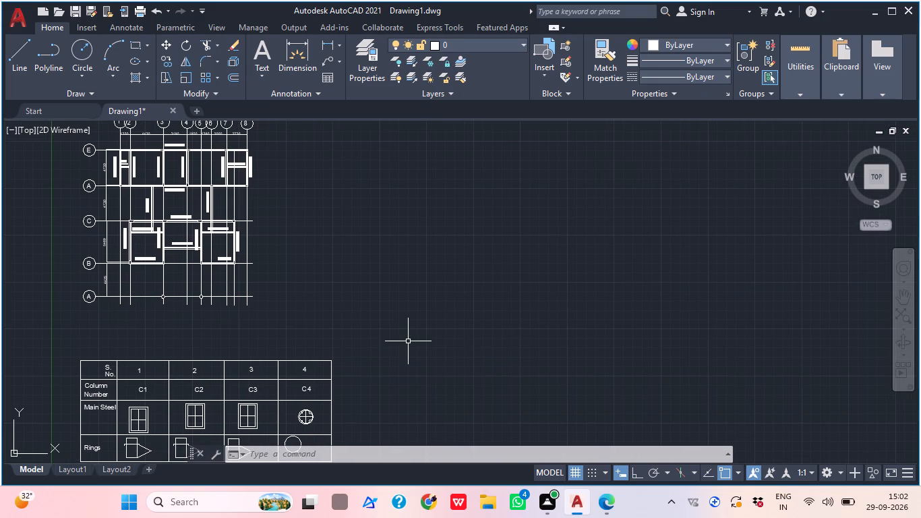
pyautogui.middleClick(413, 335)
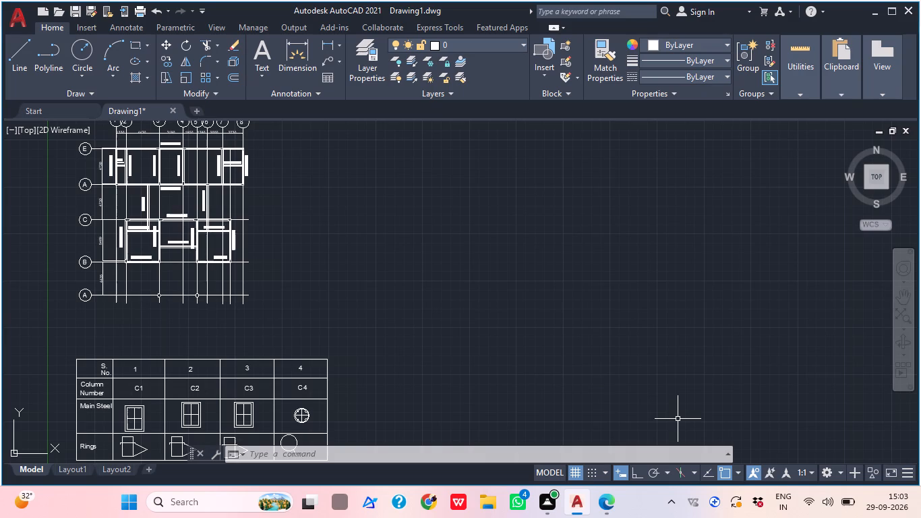
# Draw a large, roughly square rectangle in the empty space to the right of the plinth beam plan and column schedule table.
pyautogui.scroll(-1, 354, 317)
pyautogui.moveTo(354, 317); pyautogui.dragTo(368, 342, button='middle')
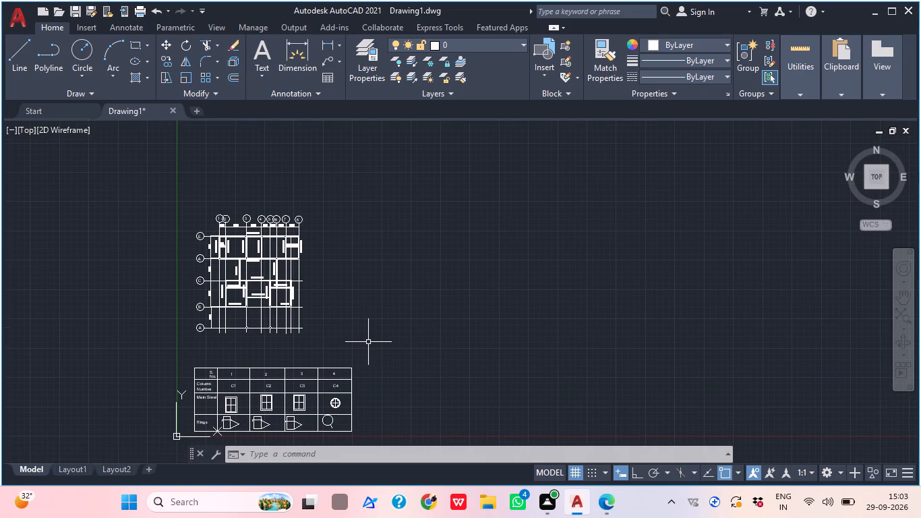
pyautogui.middleClick(406, 341)
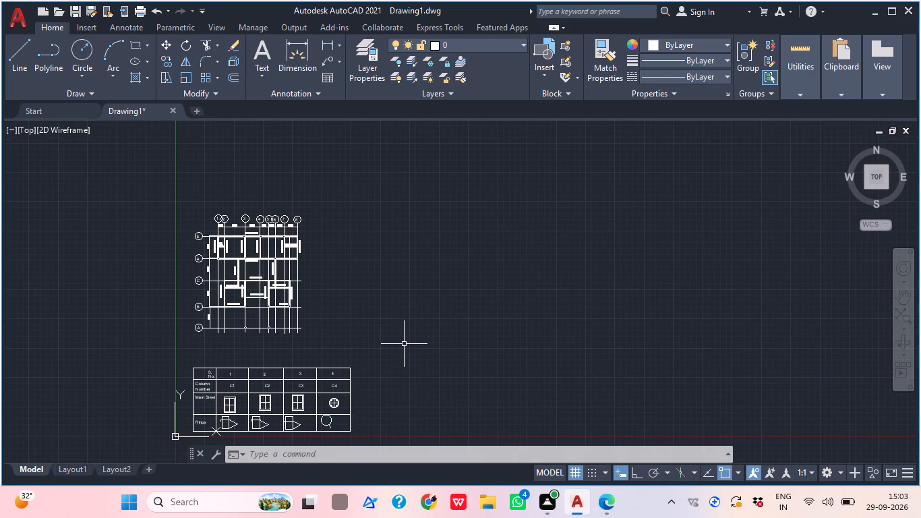
pyautogui.press('r')
pyautogui.press('e')
pyautogui.write('C')
pyautogui.press('space')
pyautogui.moveTo(415, 356); pyautogui.dragTo(384, 343, button='middle')
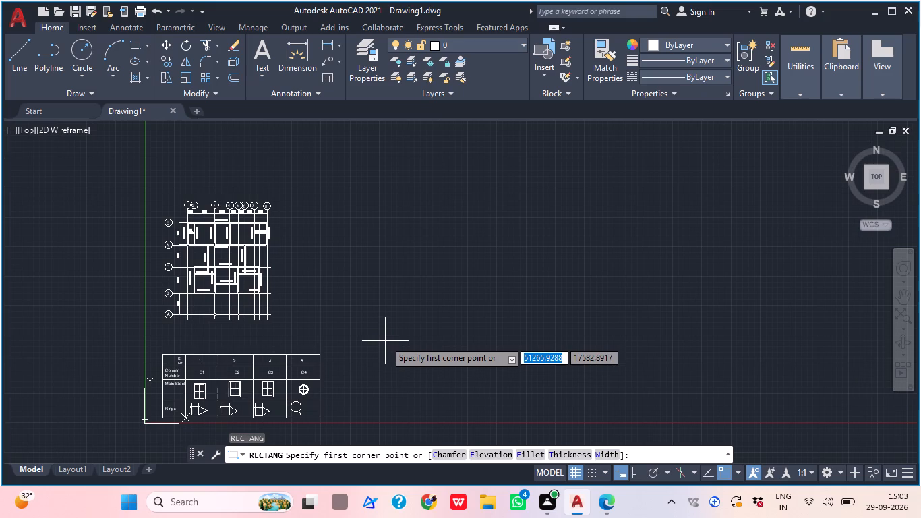
pyautogui.moveTo(481, 359); pyautogui.dragTo(419, 322, button='middle')
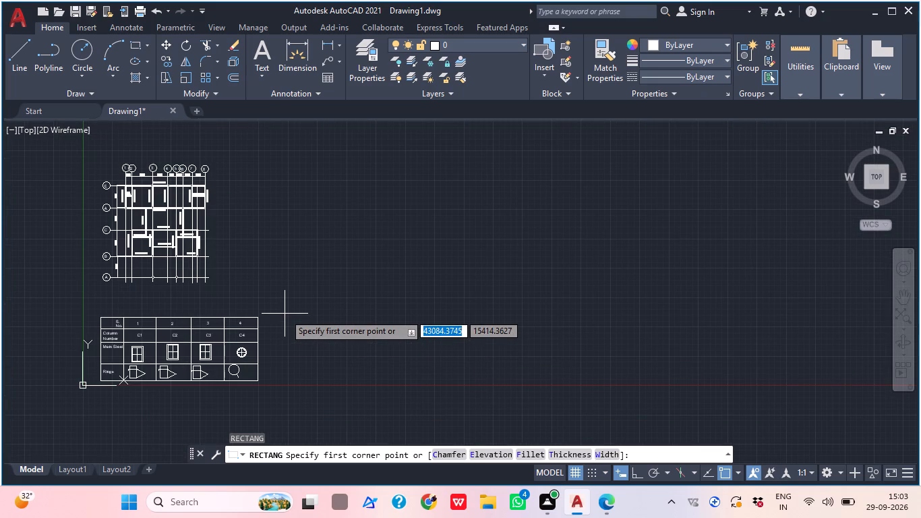
pyautogui.click(334, 282)
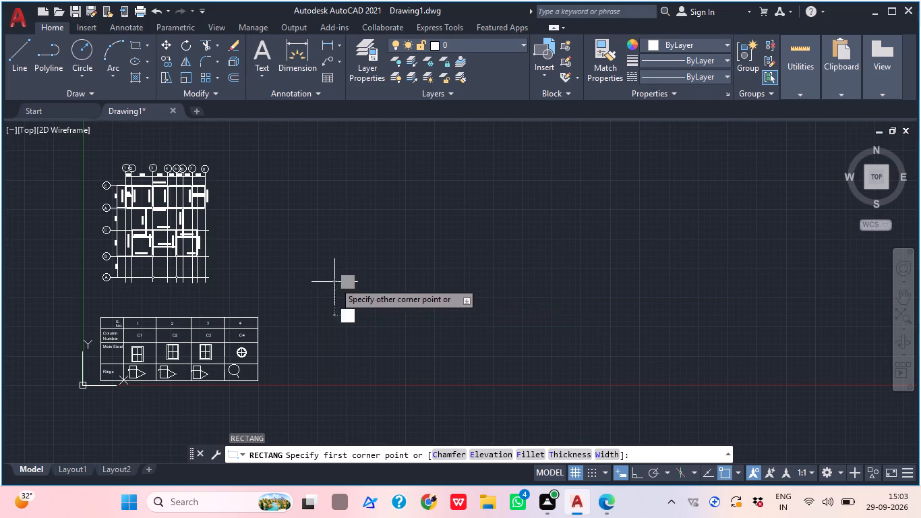
pyautogui.click(425, 370)
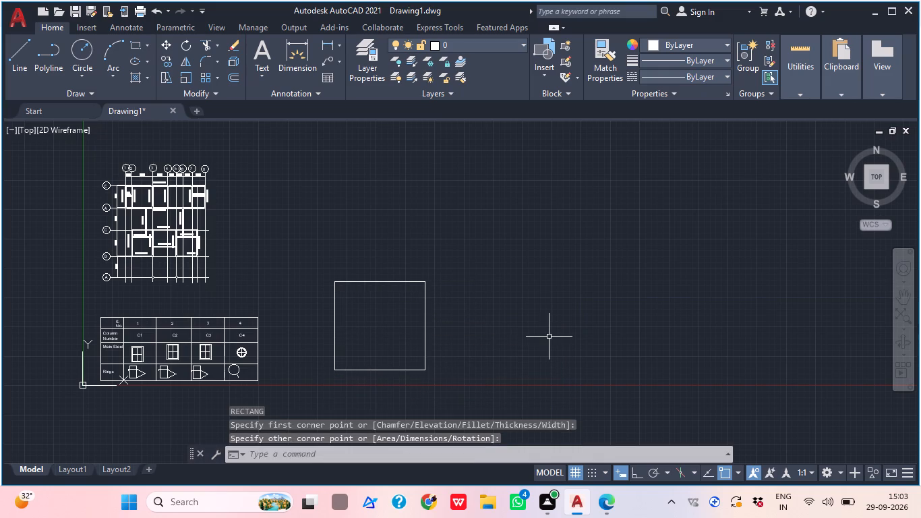
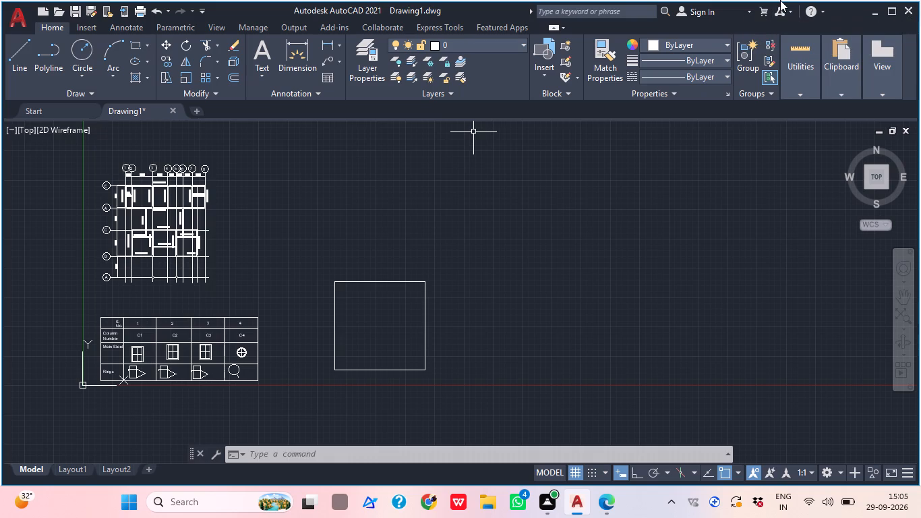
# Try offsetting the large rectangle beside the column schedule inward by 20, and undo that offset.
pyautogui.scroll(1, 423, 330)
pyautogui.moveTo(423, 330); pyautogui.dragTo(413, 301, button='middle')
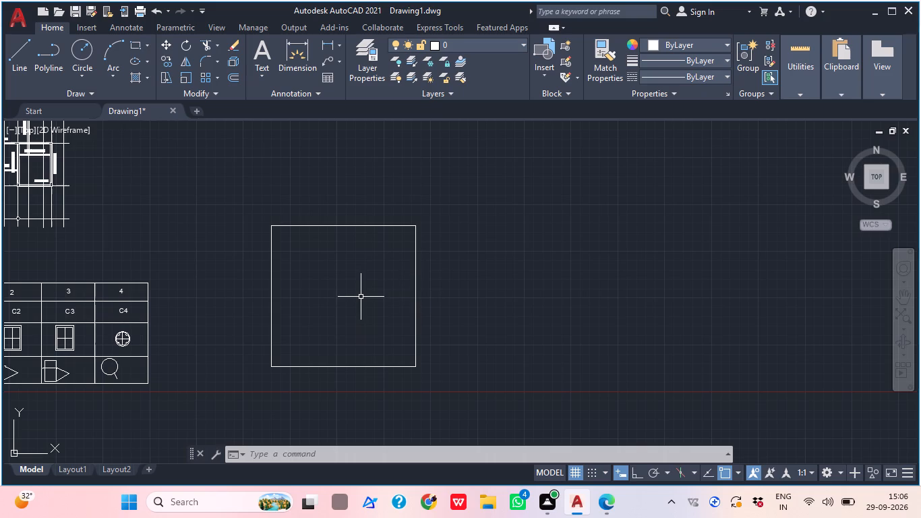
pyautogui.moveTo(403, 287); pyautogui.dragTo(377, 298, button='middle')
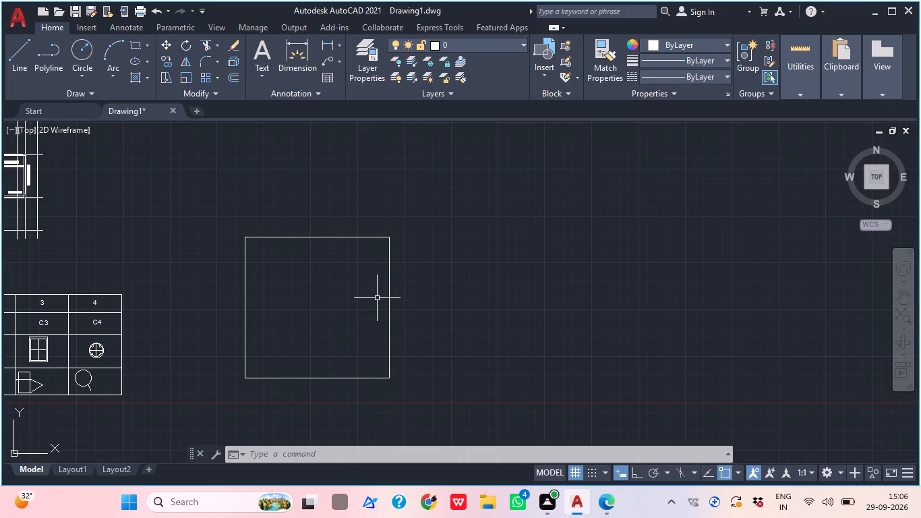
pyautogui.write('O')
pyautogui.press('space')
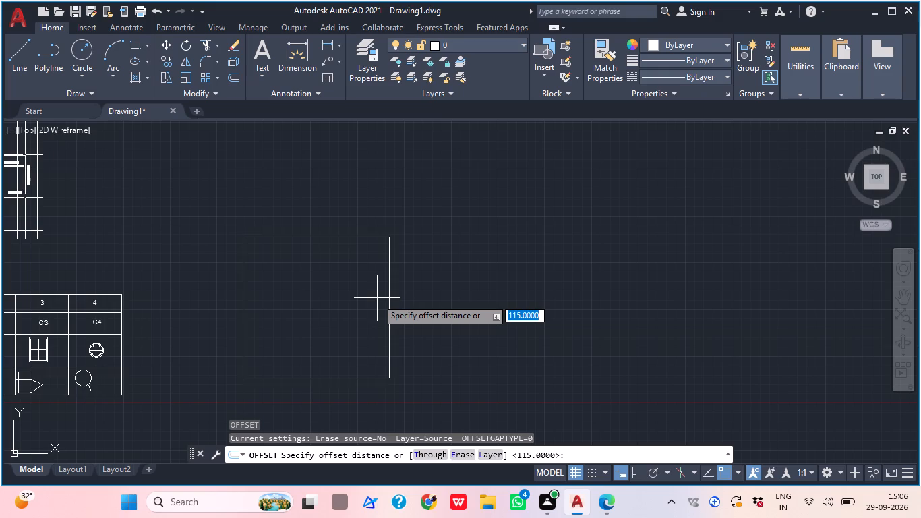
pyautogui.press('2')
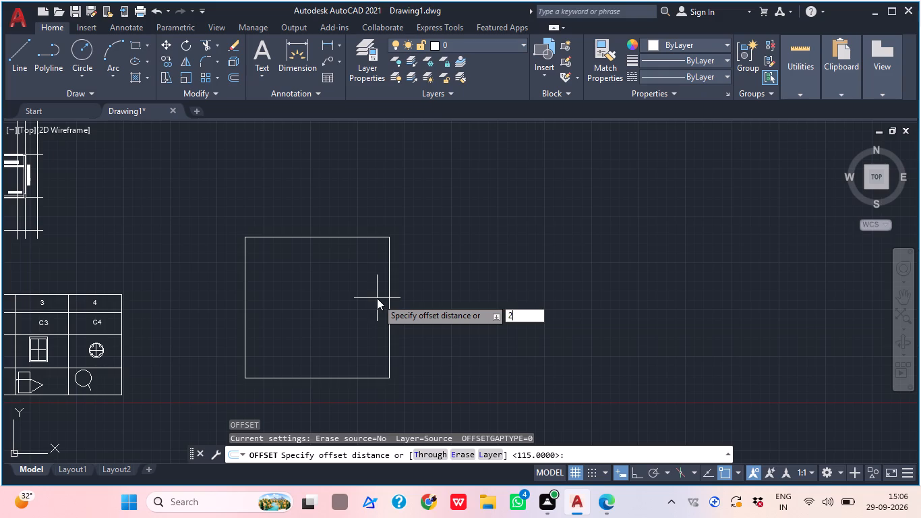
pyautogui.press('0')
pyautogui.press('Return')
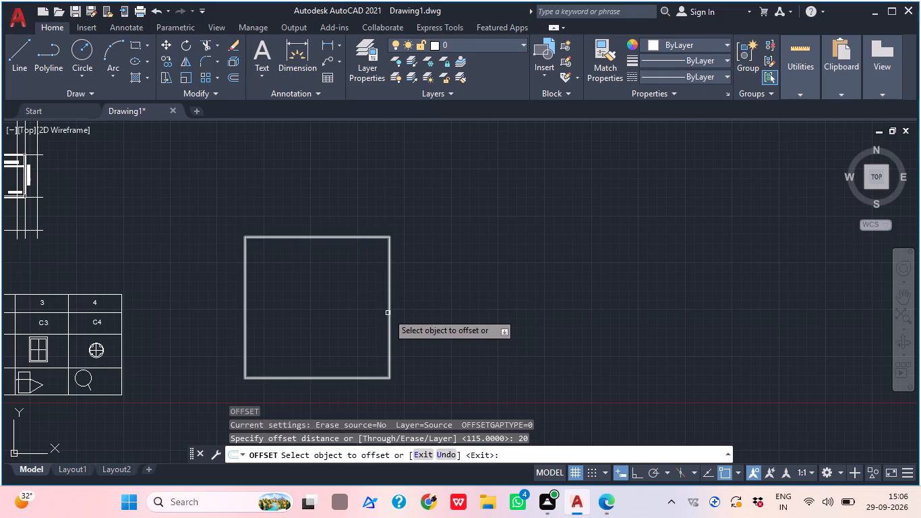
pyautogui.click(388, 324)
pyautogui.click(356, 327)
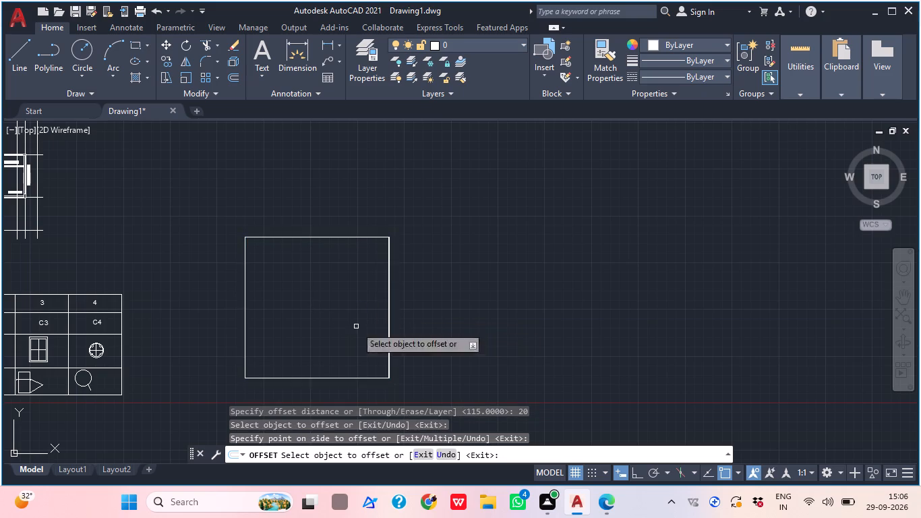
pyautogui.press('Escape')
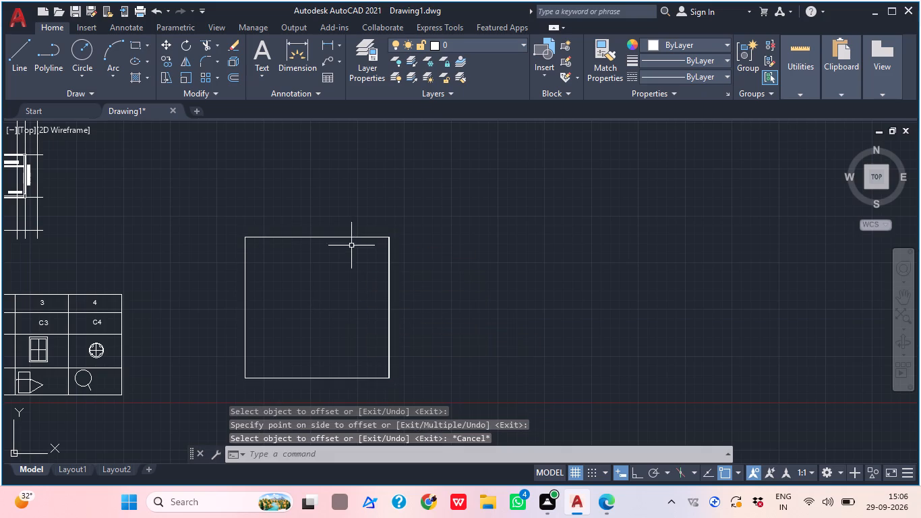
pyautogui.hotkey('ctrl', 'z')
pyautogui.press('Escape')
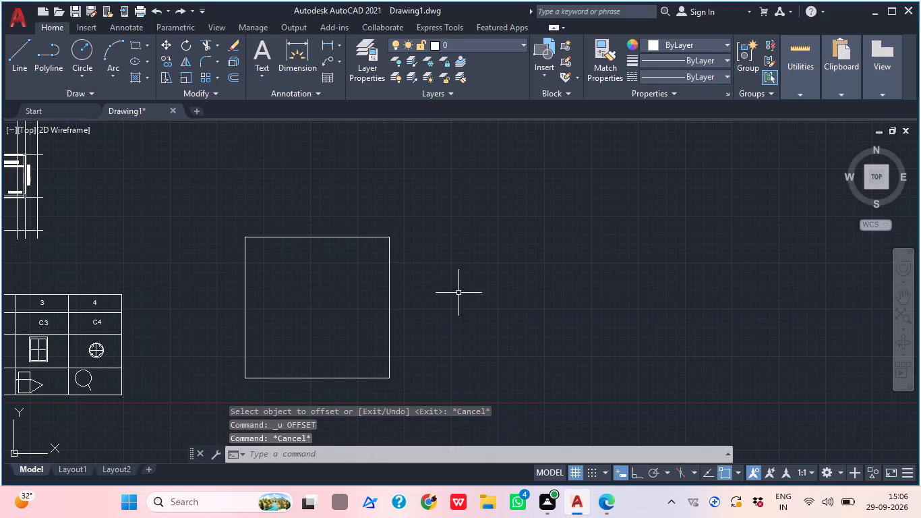
# Explode the large rectangle into separate lines.
pyautogui.click(435, 312)
pyautogui.click(229, 243)
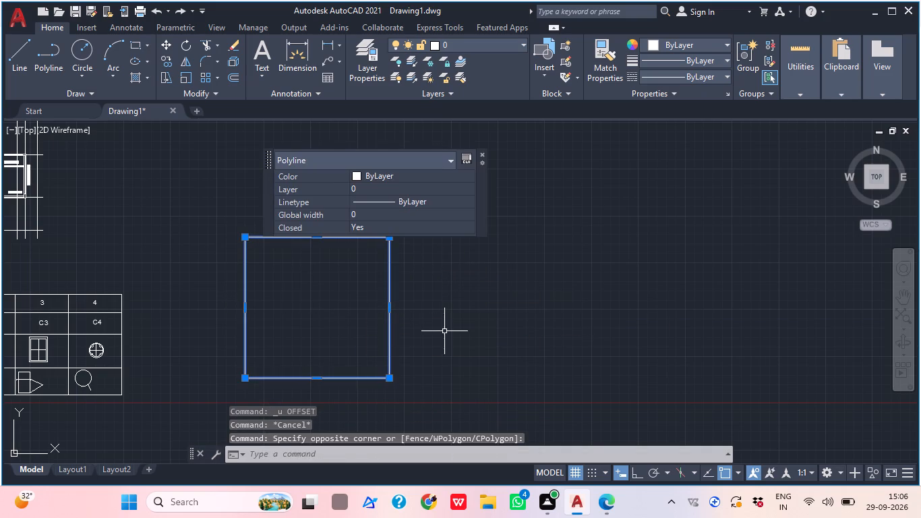
pyautogui.write('EX')
pyautogui.press('0')
pyautogui.write('LO')
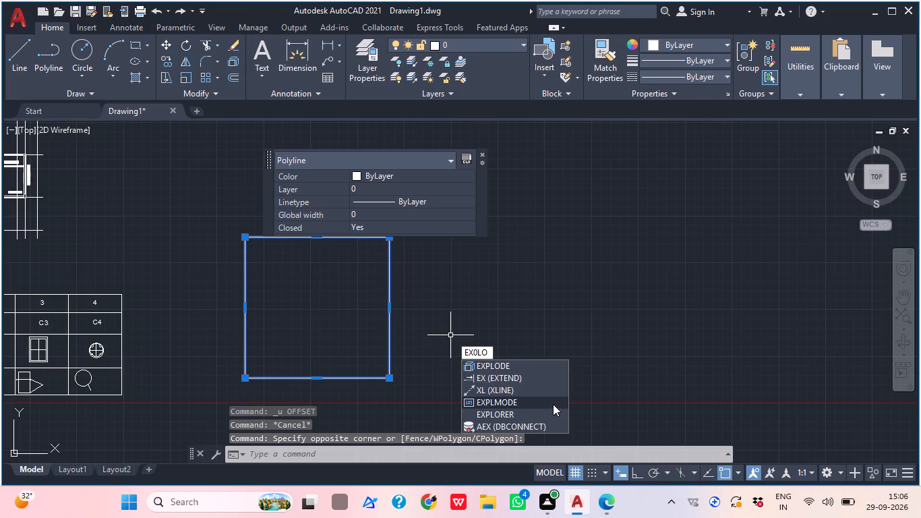
pyautogui.click(518, 365)
pyautogui.press('Escape')
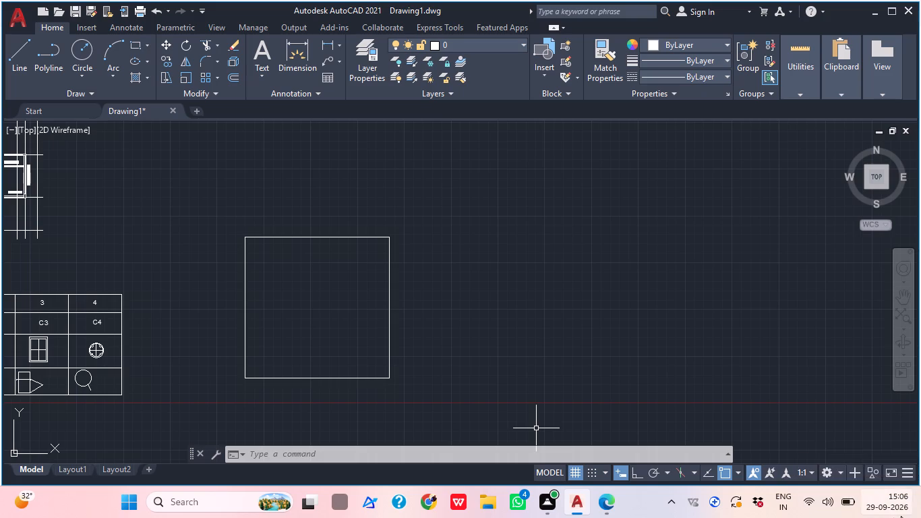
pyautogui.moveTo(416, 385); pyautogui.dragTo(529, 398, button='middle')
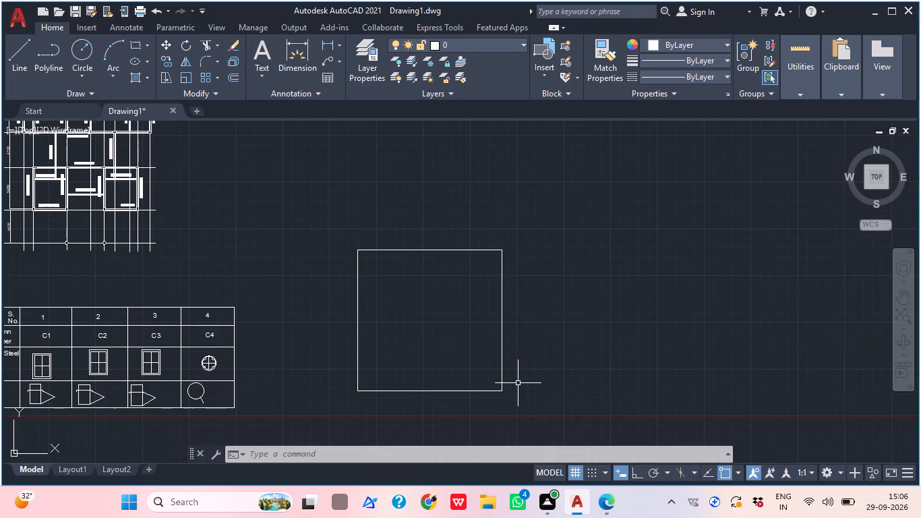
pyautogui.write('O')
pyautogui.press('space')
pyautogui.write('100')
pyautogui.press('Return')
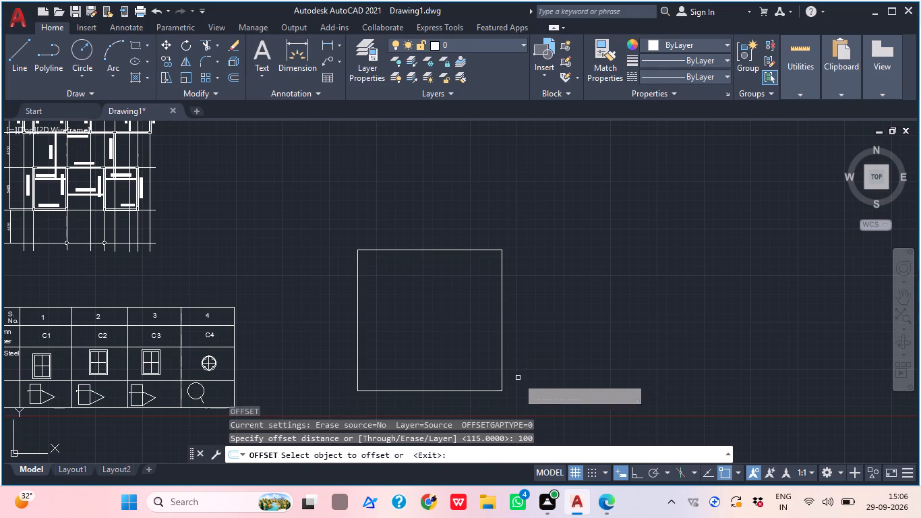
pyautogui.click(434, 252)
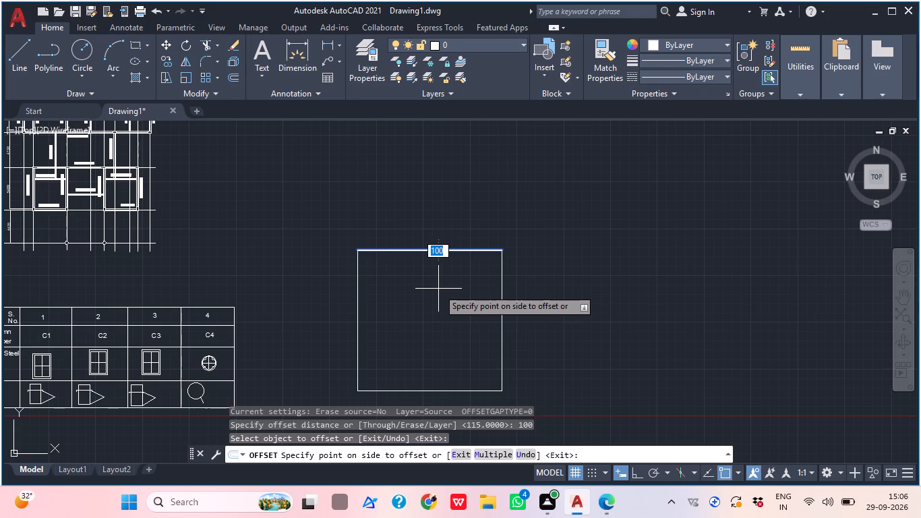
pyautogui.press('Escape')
# Offset the exploded rectangle's top and right edges inward by 1000.
pyautogui.write('O')
pyautogui.press('space')
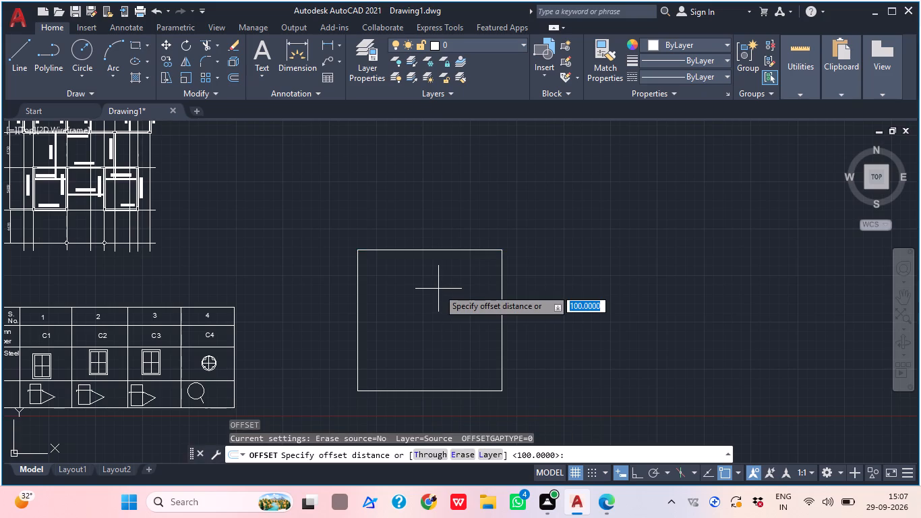
pyautogui.write('1000')
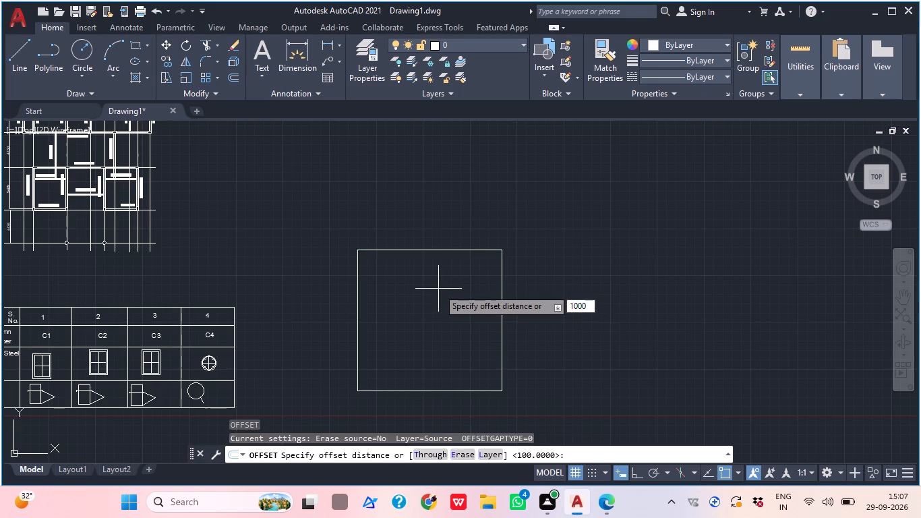
pyautogui.press('Return')
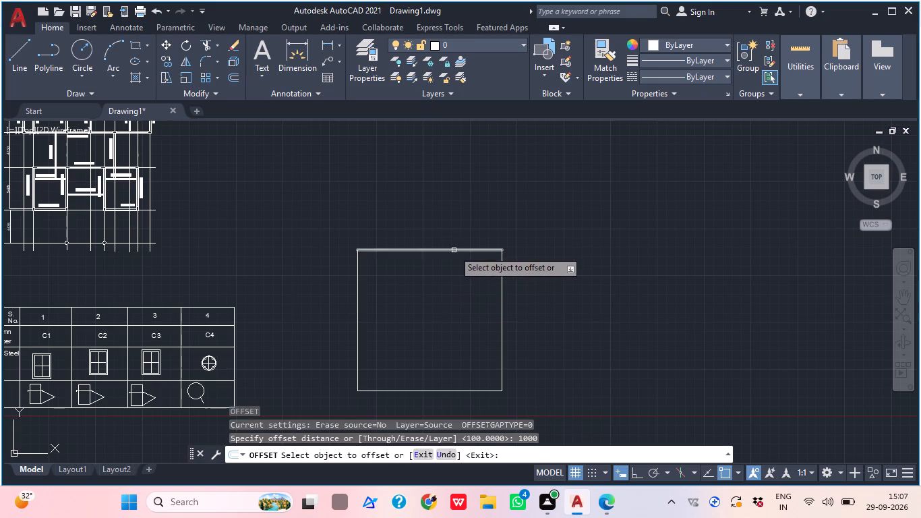
pyautogui.click(454, 250)
pyautogui.click(454, 308)
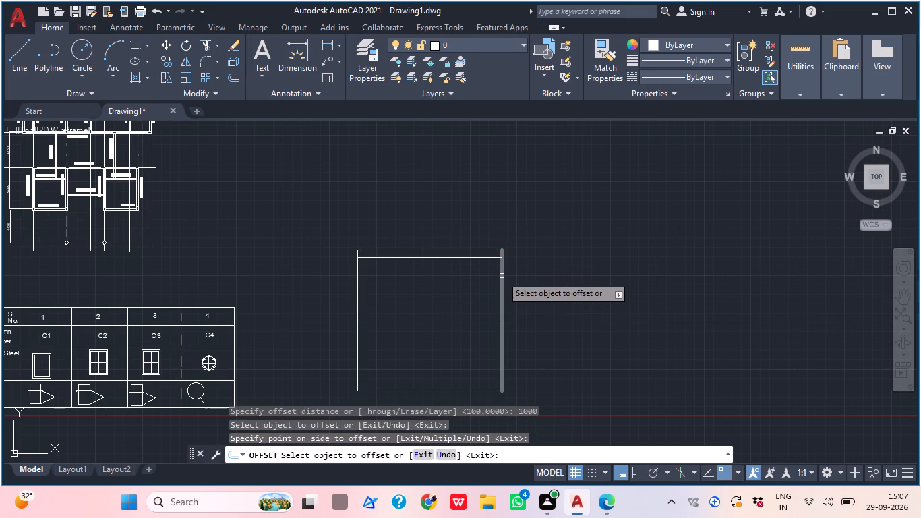
pyautogui.click(502, 276)
pyautogui.click(463, 281)
# Offset the new inner right and inner top lines a further 1000 toward the rectangle's interior.
pyautogui.click(450, 256)
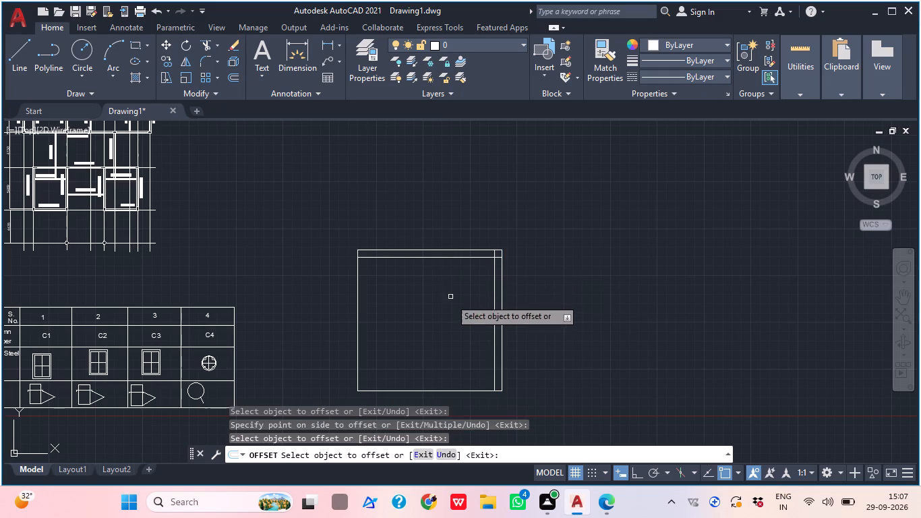
pyautogui.click(451, 260)
pyautogui.click(455, 293)
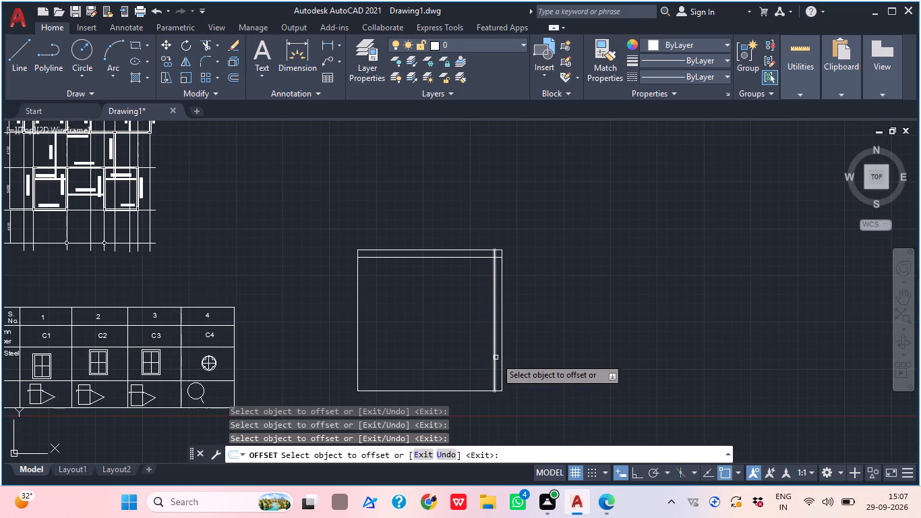
pyautogui.scroll(2, 494, 345)
pyautogui.click(496, 331)
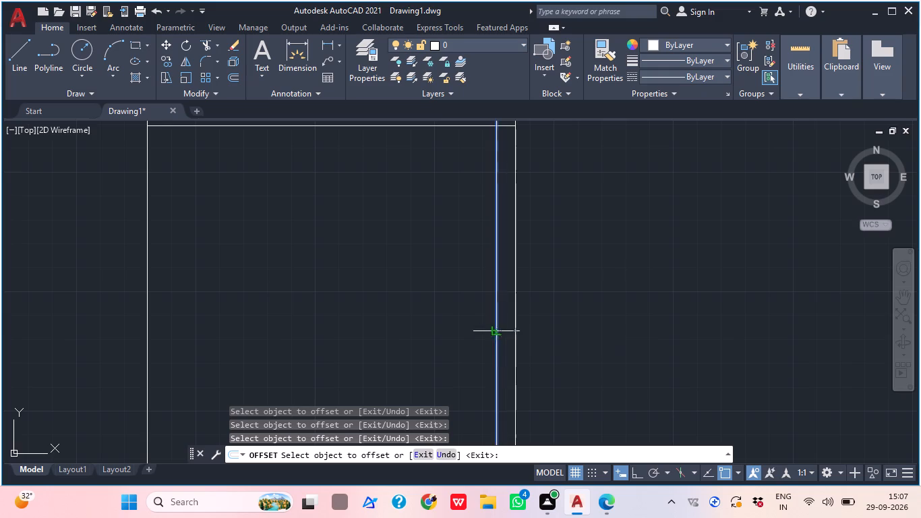
pyautogui.click(451, 328)
pyautogui.scroll(-2, 384, 173)
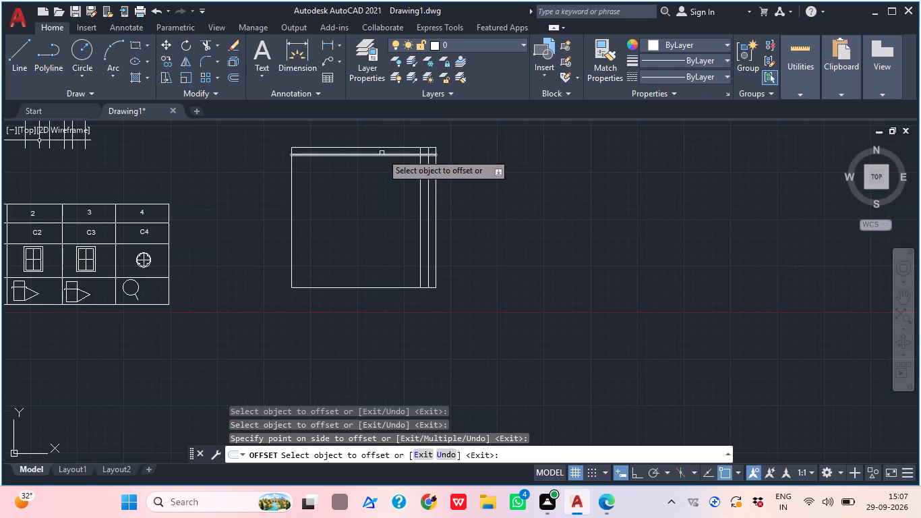
pyautogui.click(382, 154)
pyautogui.click(380, 181)
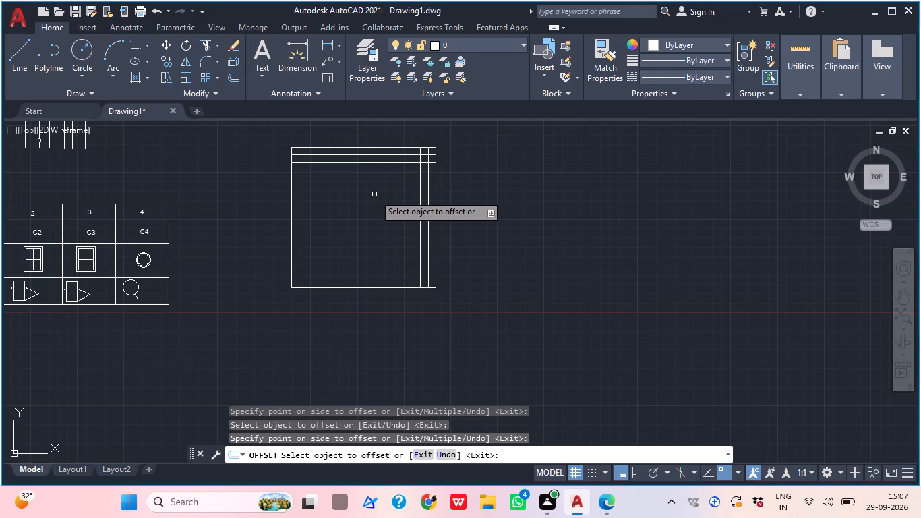
pyautogui.moveTo(429, 197); pyautogui.dragTo(396, 210, button='middle')
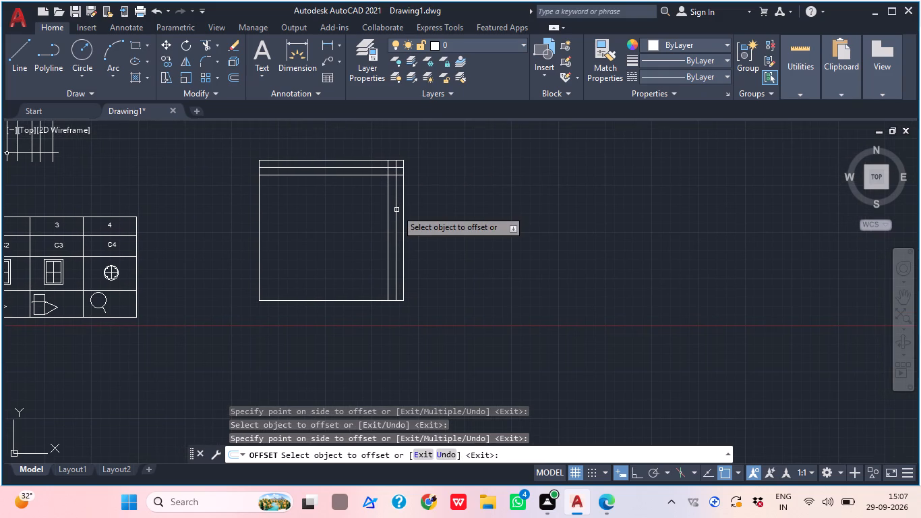
pyautogui.press('Escape')
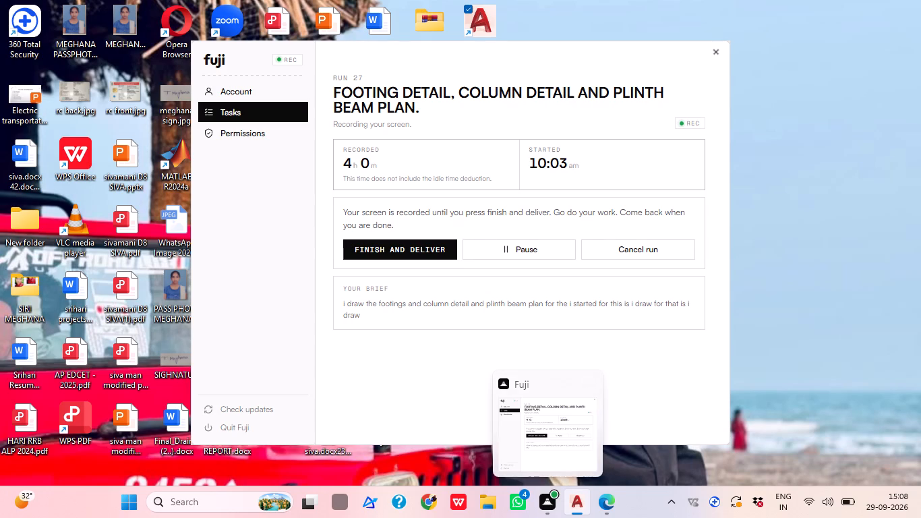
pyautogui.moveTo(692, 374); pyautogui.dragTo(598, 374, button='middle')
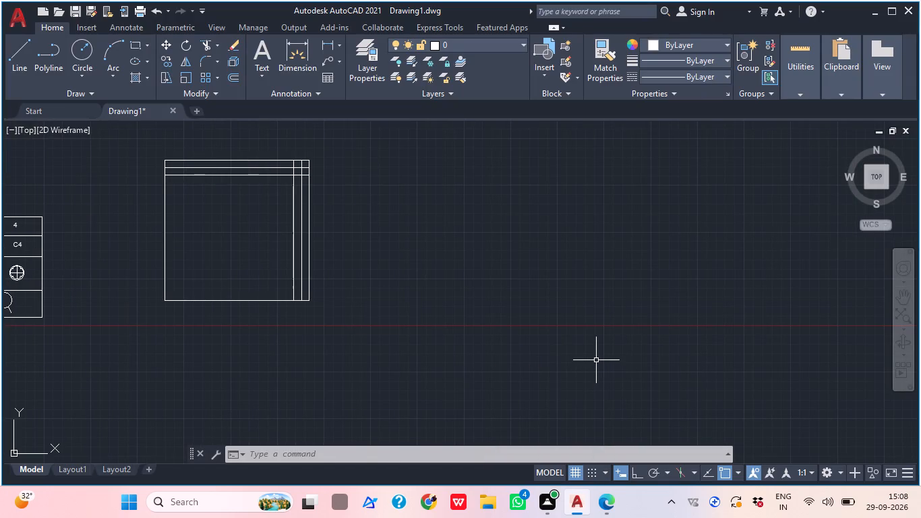
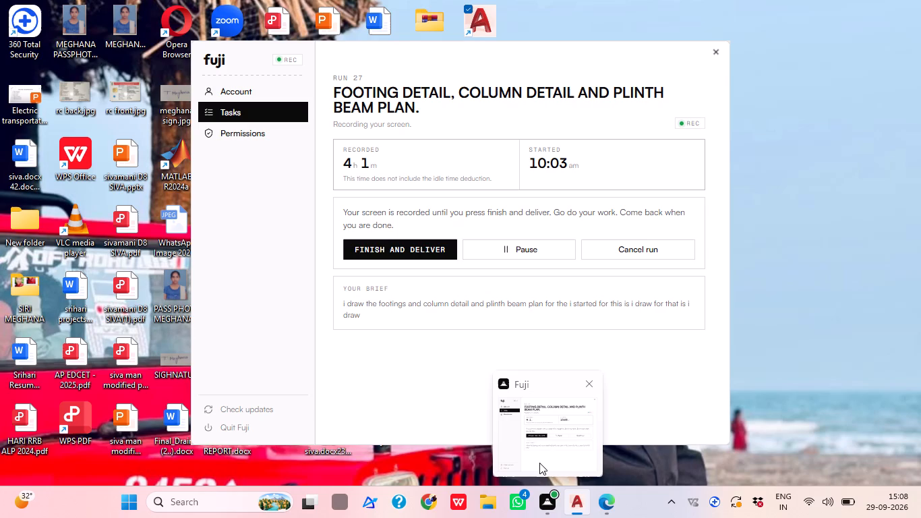
# Draw a small upright rectangle about 4235 wide near the middle of the large rectangle.
pyautogui.moveTo(224, 287); pyautogui.dragTo(256, 301, button='middle')
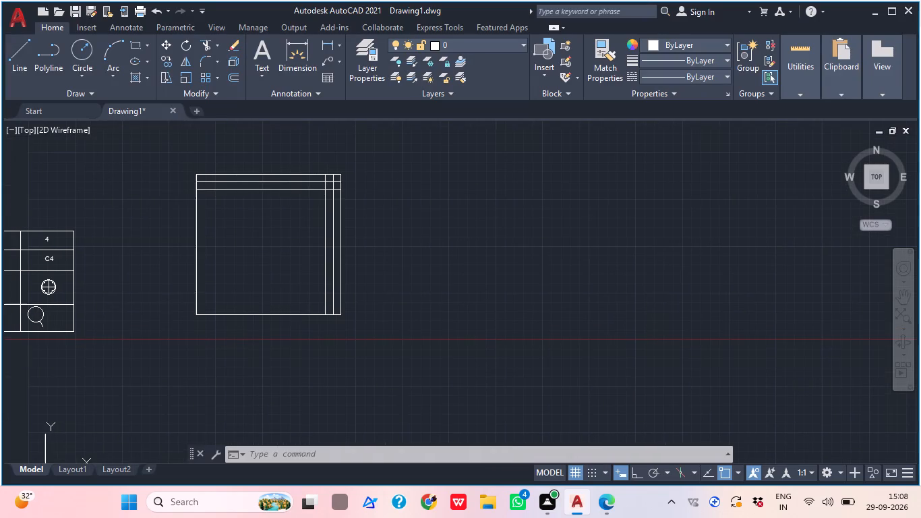
pyautogui.press('Escape')
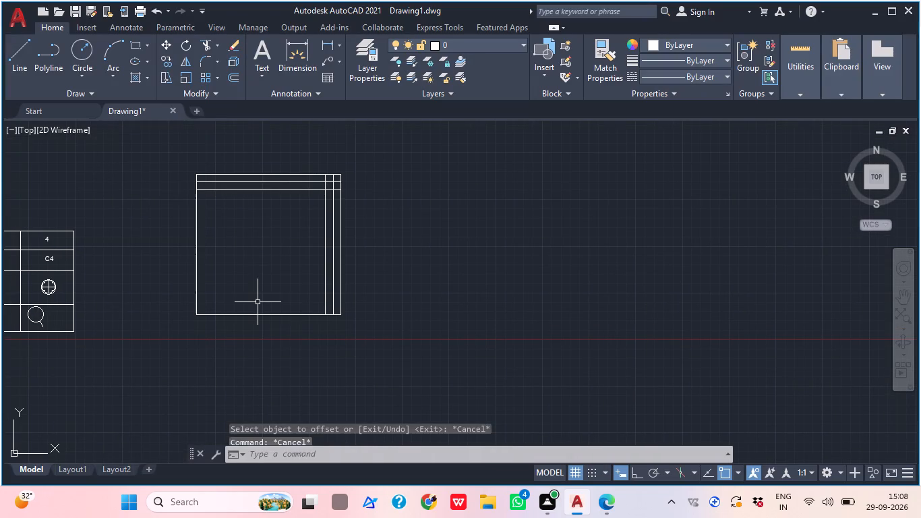
pyautogui.press('r')
pyautogui.press('e')
pyautogui.write('C')
pyautogui.press('space')
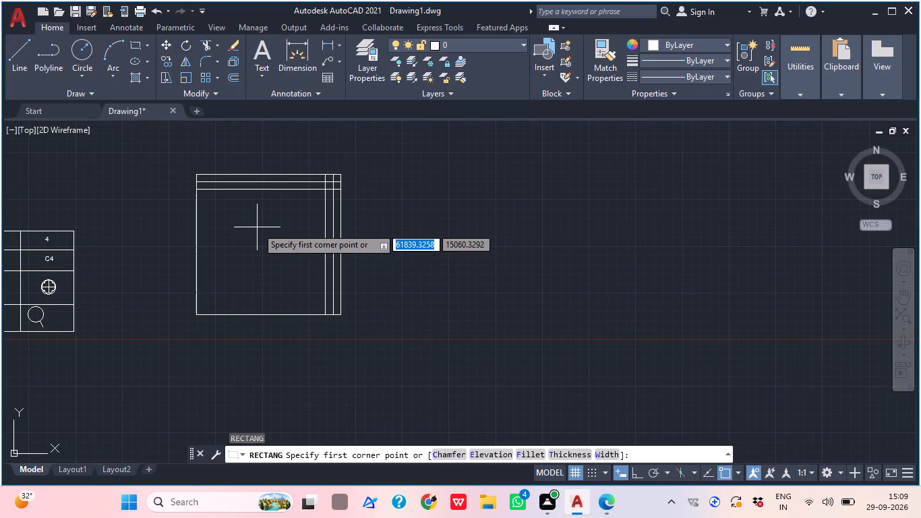
pyautogui.scroll(1, 257, 227)
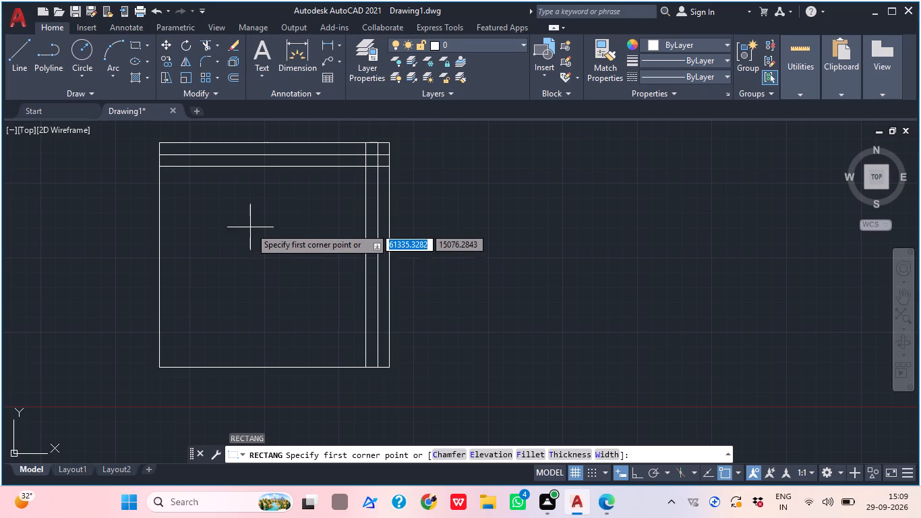
pyautogui.click(245, 225)
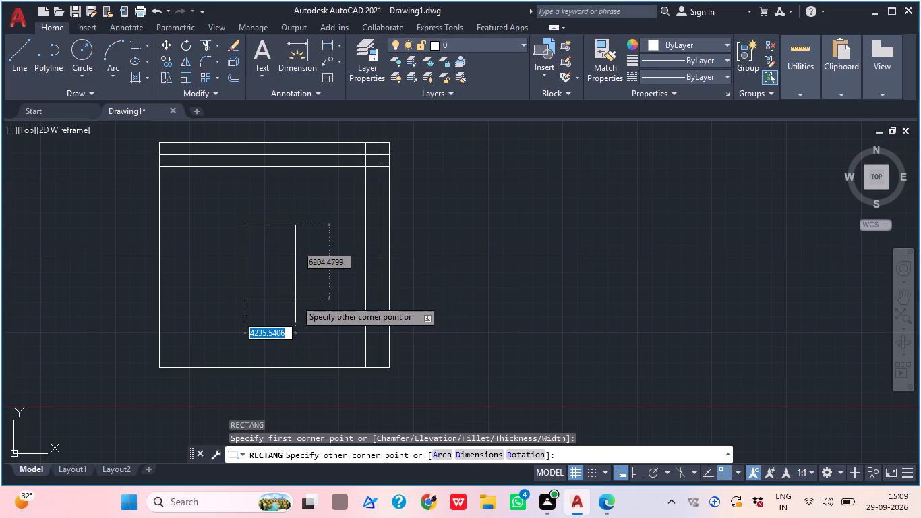
pyautogui.click(295, 305)
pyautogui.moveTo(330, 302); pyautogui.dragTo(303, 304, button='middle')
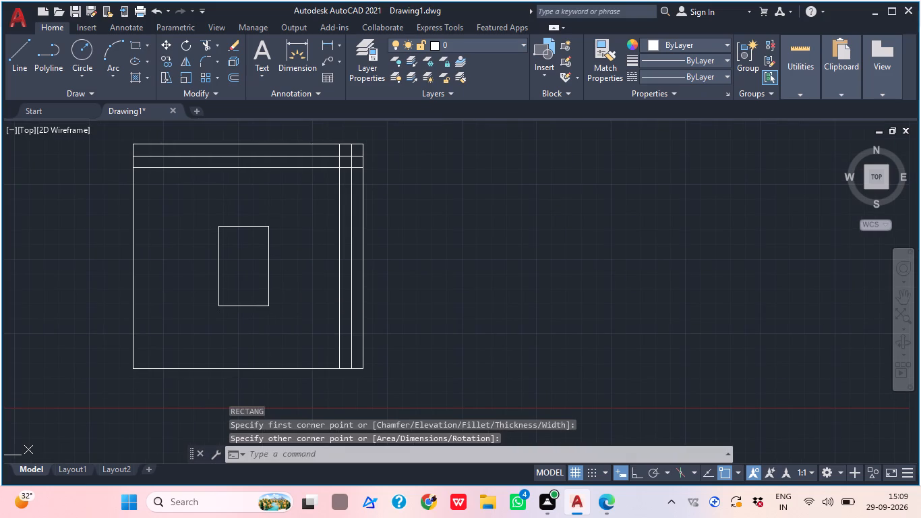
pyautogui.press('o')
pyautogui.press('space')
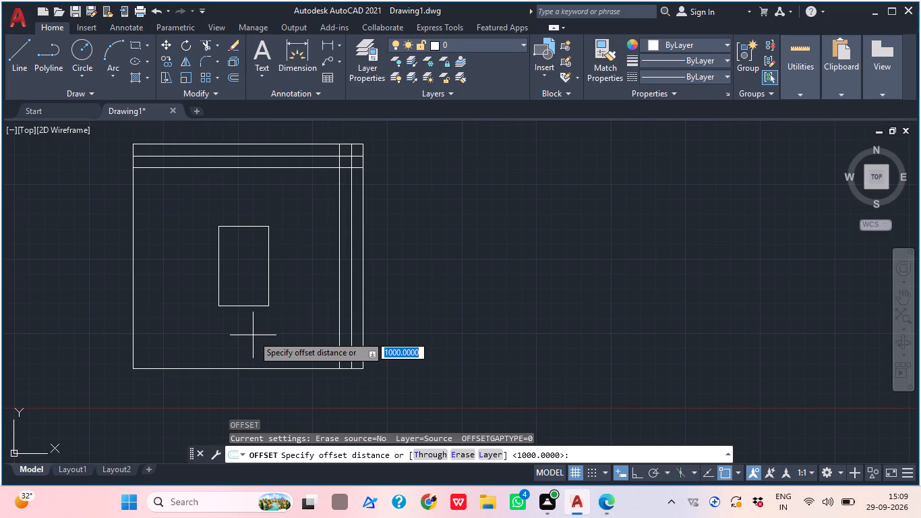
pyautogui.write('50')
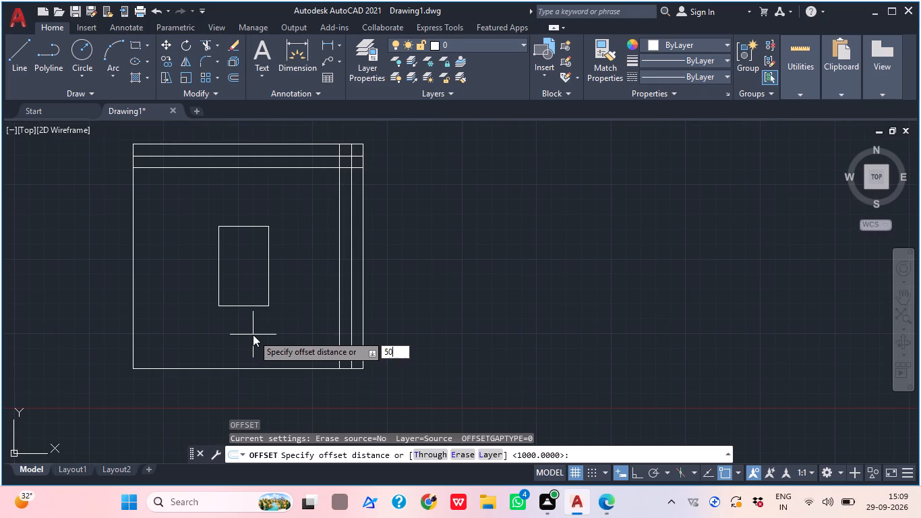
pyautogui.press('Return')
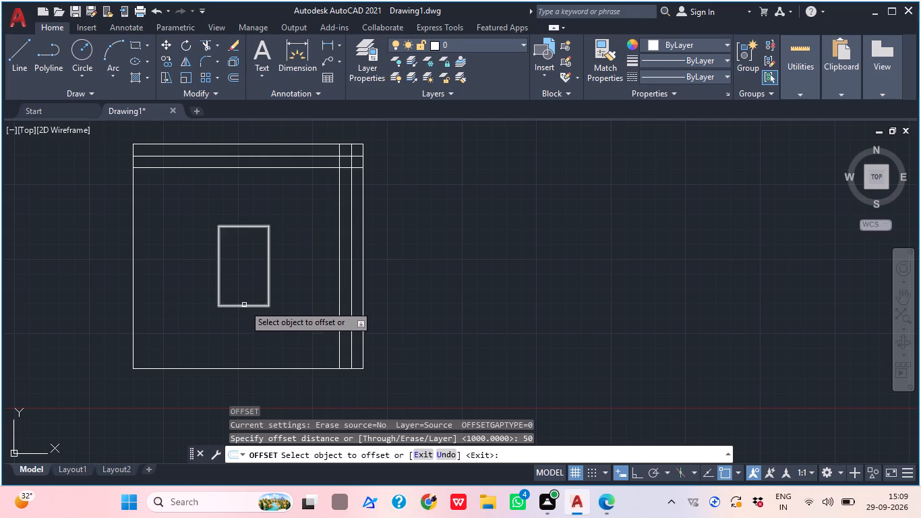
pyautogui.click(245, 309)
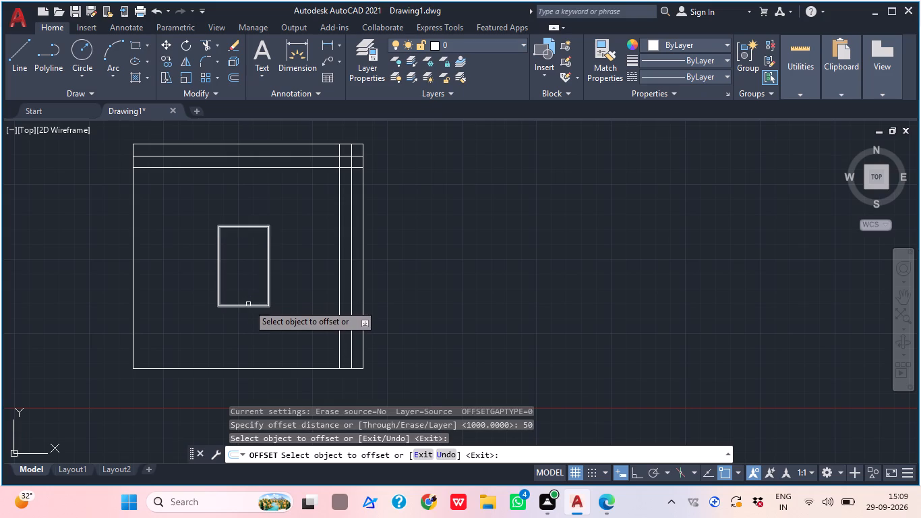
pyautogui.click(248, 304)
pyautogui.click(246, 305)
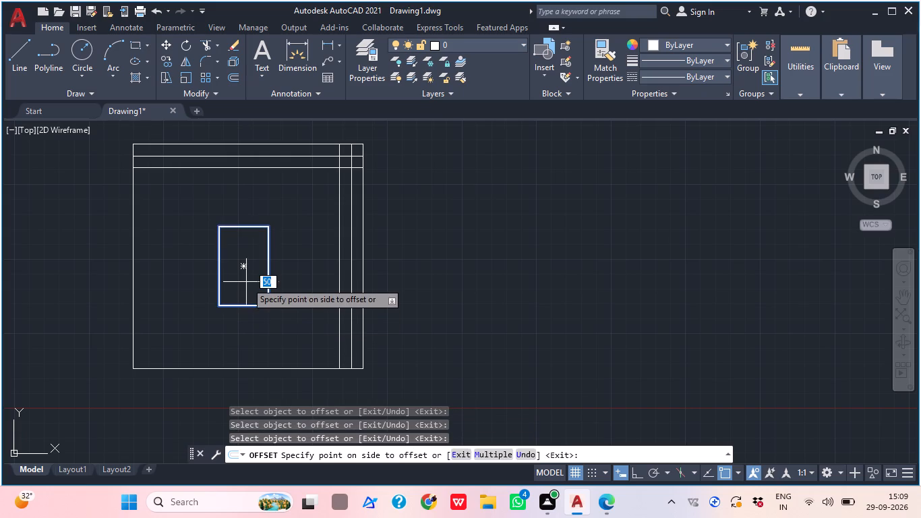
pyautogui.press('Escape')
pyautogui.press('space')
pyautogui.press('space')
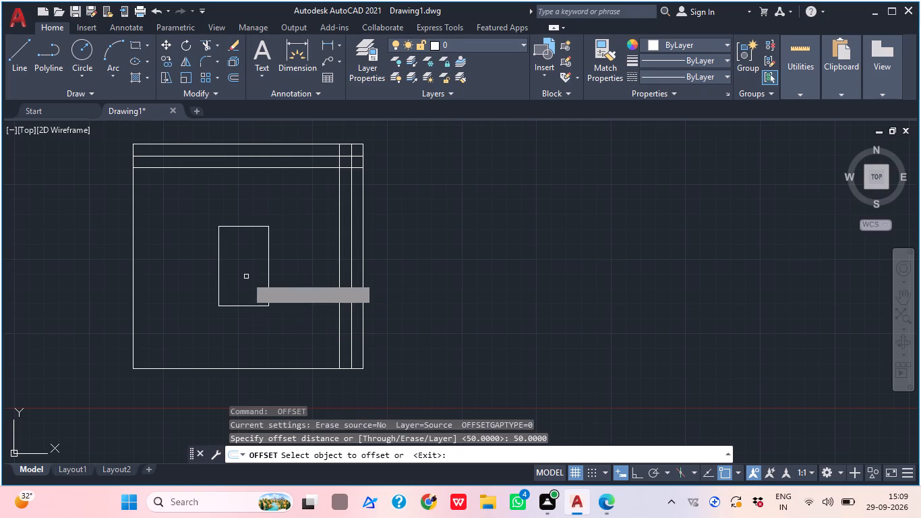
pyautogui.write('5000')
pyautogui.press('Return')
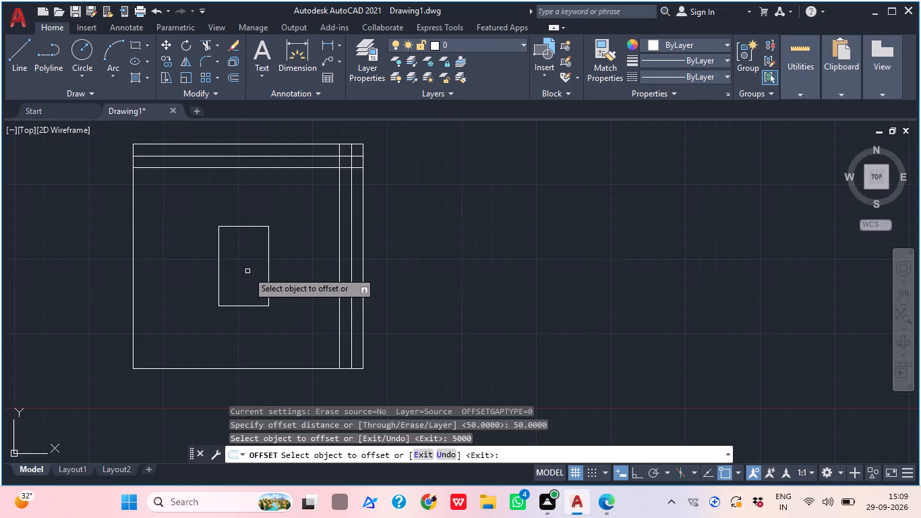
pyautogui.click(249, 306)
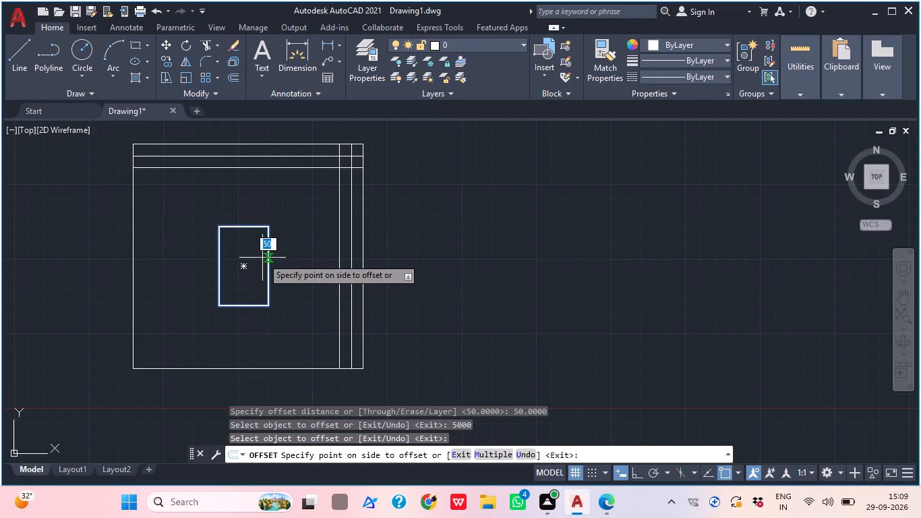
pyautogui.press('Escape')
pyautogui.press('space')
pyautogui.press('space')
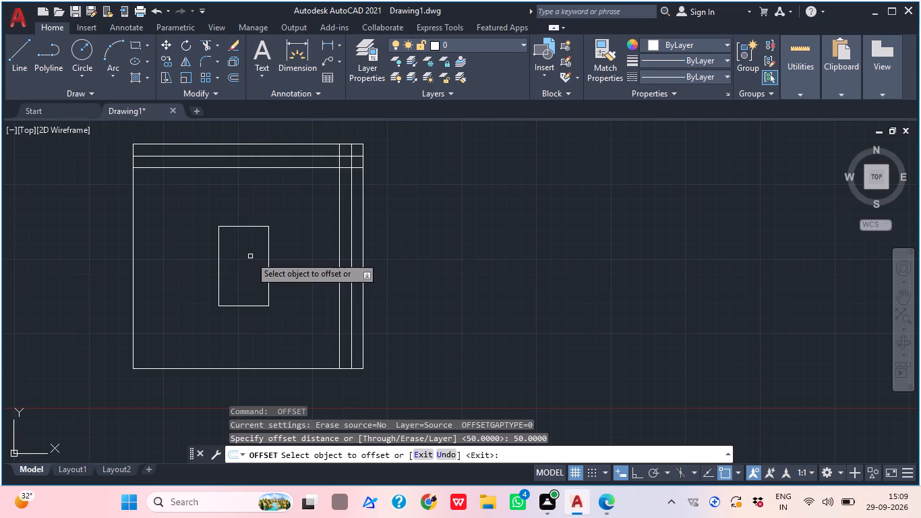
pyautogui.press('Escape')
# Offset the small central rectangle inward by 500.
pyautogui.press('o')
pyautogui.press('Return')
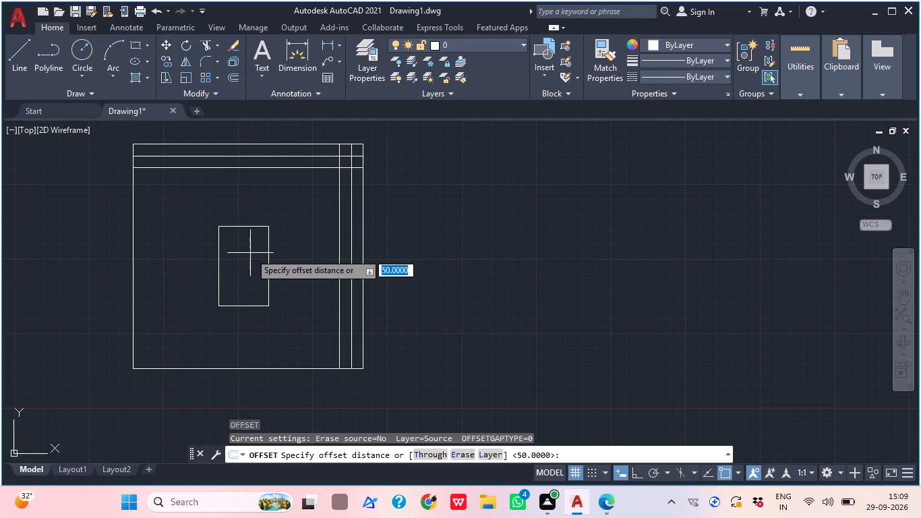
pyautogui.write('500')
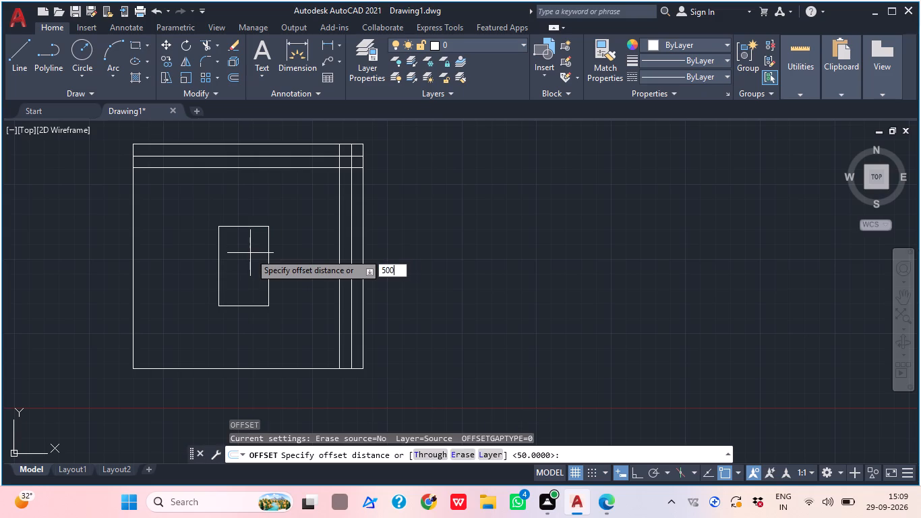
pyautogui.press('Return')
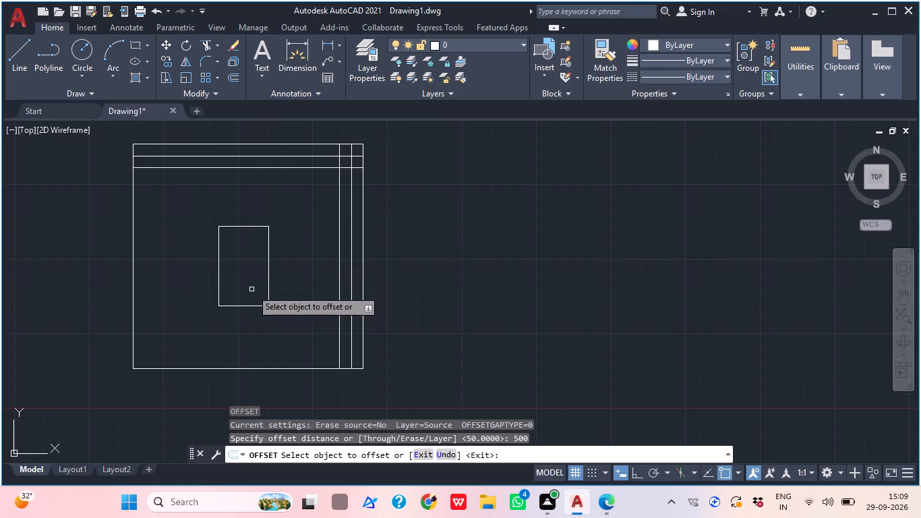
pyautogui.scroll(3, 251, 289)
pyautogui.click(248, 331)
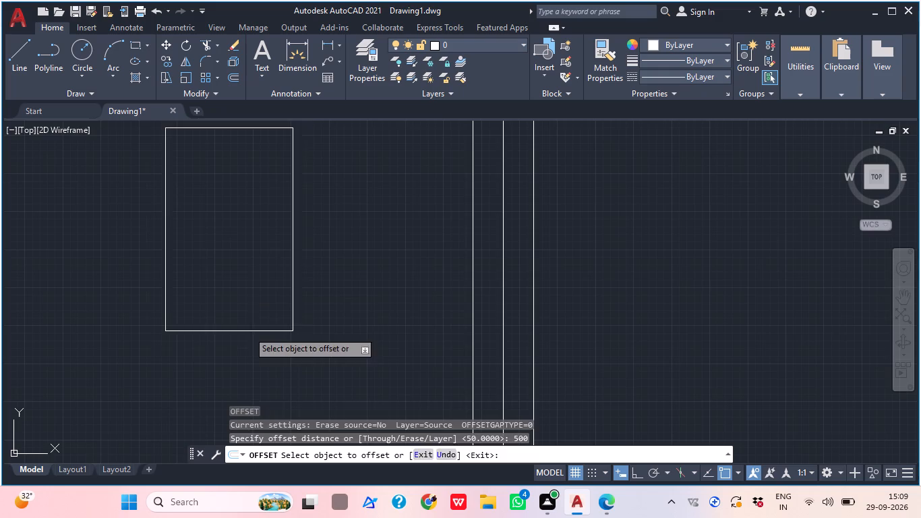
pyautogui.click(243, 301)
pyautogui.press('Escape')
pyautogui.moveTo(309, 259); pyautogui.dragTo(280, 279, button='middle')
pyautogui.scroll(-3, 284, 275)
pyautogui.moveTo(280, 279); pyautogui.dragTo(204, 335, button='middle')
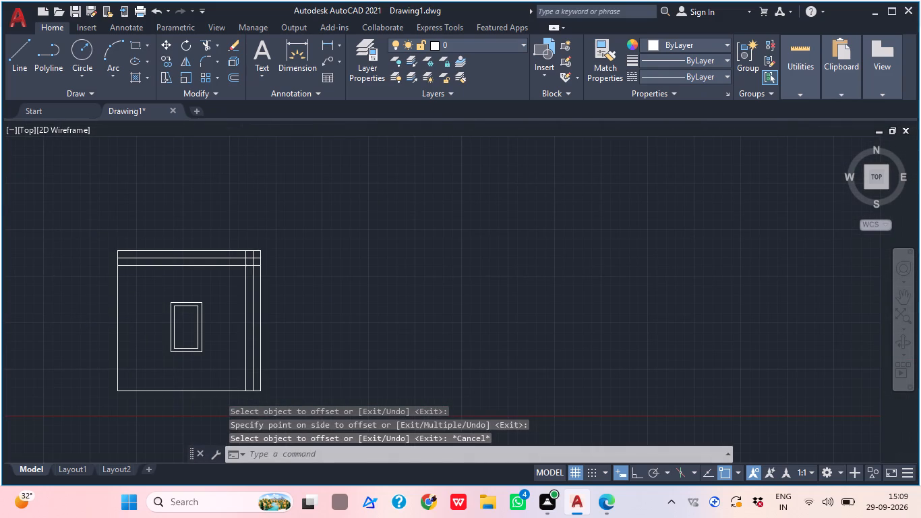
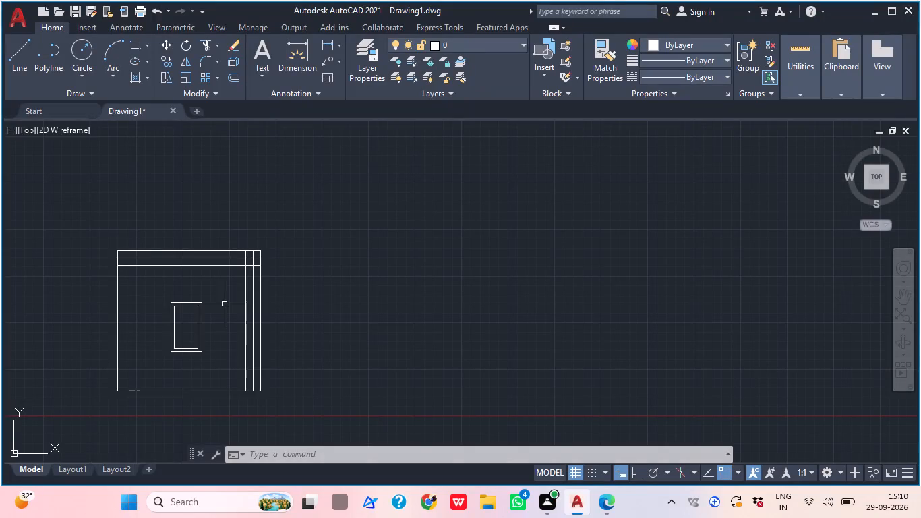
# Draw a diagonal line from the central rectangle's upper-right corner to the large rectangle's upper-right corner.
pyautogui.middleClick(225, 304)
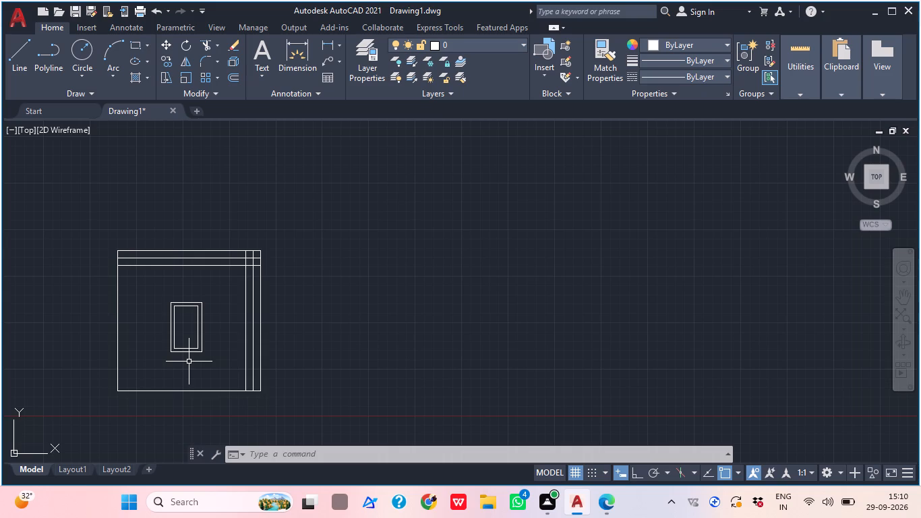
pyautogui.write('L')
pyautogui.press('space')
pyautogui.scroll(1, 222, 299)
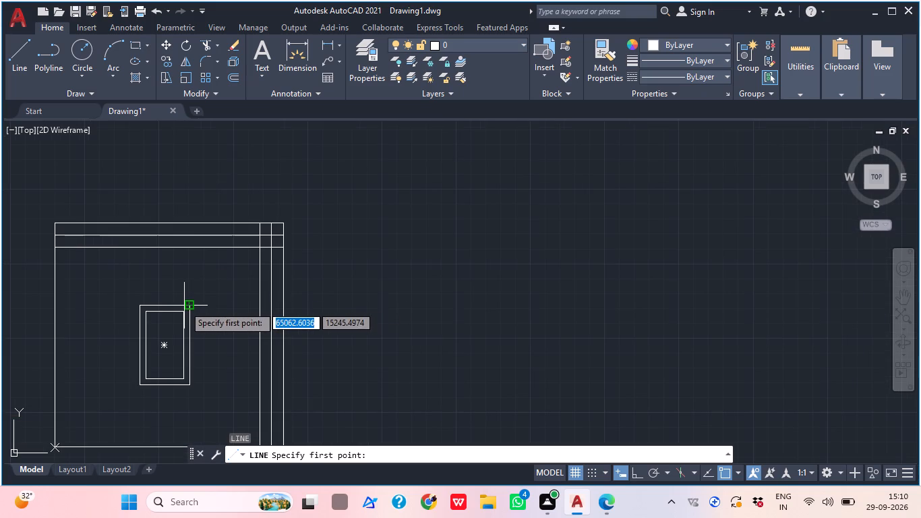
pyautogui.click(185, 306)
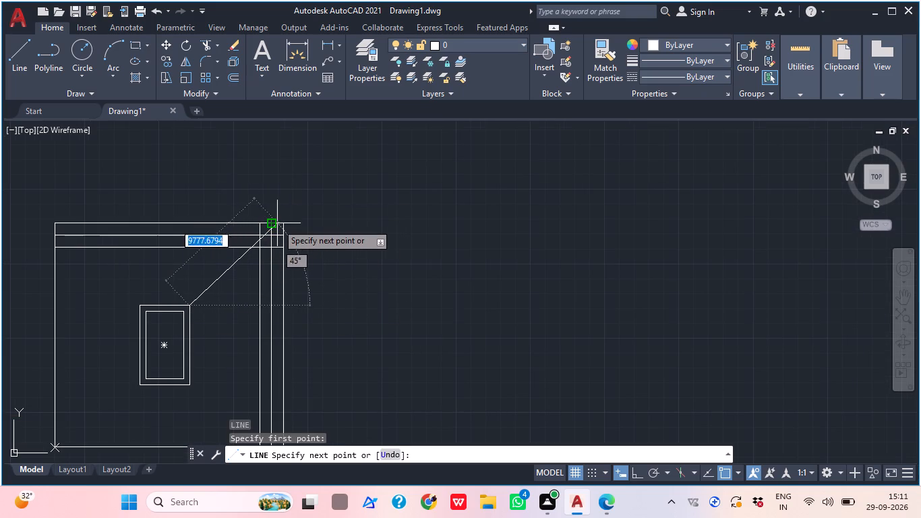
pyautogui.scroll(2, 278, 223)
pyautogui.scroll(-1, 278, 223)
pyautogui.click(287, 222)
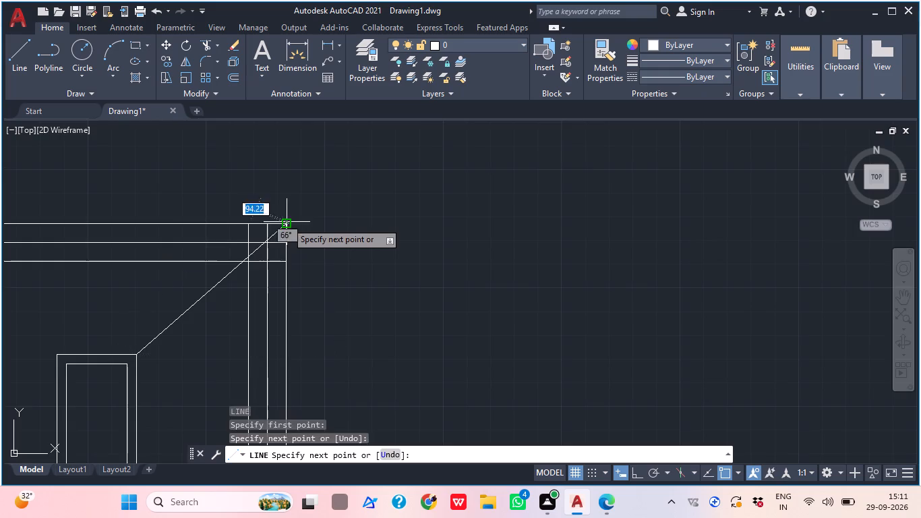
pyautogui.moveTo(304, 223); pyautogui.dragTo(418, 191, button='middle')
pyautogui.press('Escape')
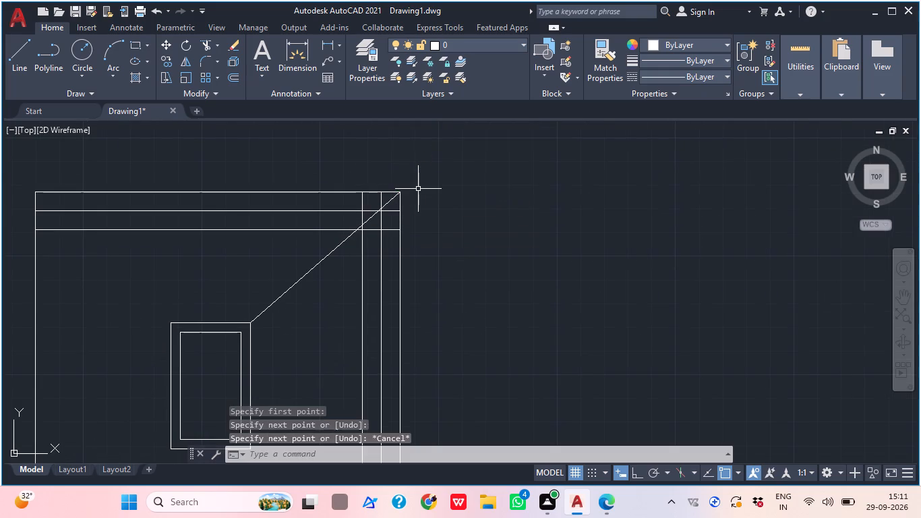
# Draw a diagonal line from the central rectangle's upper-left corner to the large rectangle's upper-left corner.
pyautogui.write('L')
pyautogui.press('space')
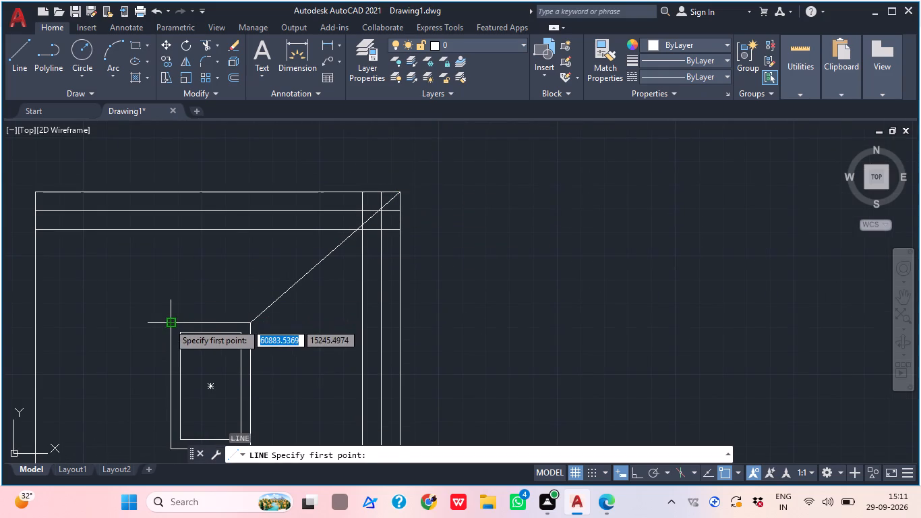
pyautogui.click(169, 323)
pyautogui.click(35, 196)
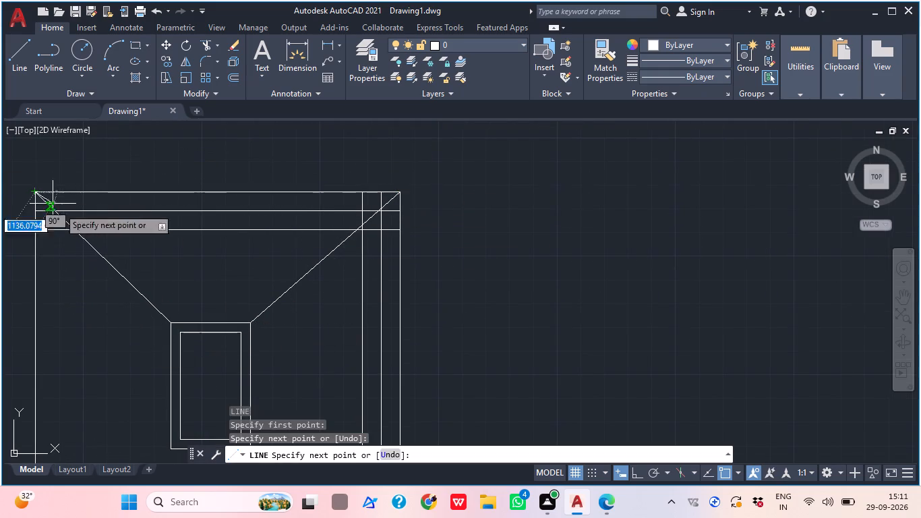
pyautogui.moveTo(121, 241); pyautogui.dragTo(189, 156, button='middle')
pyautogui.press('Escape')
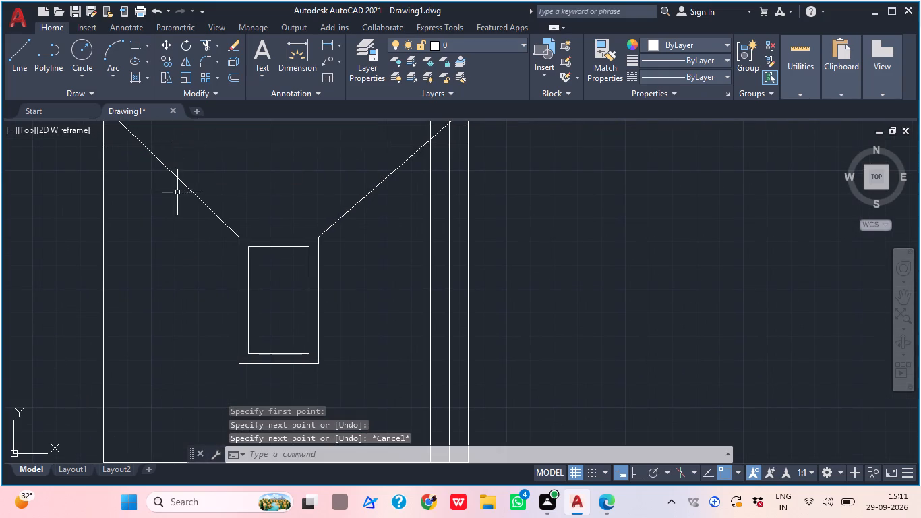
# Draw a diagonal line from the central rectangle's lower-left corner to the large rectangle's lower-left corner.
pyautogui.press('l')
pyautogui.press('space')
pyautogui.moveTo(202, 262); pyautogui.dragTo(202, 221, button='middle')
pyautogui.click(235, 318)
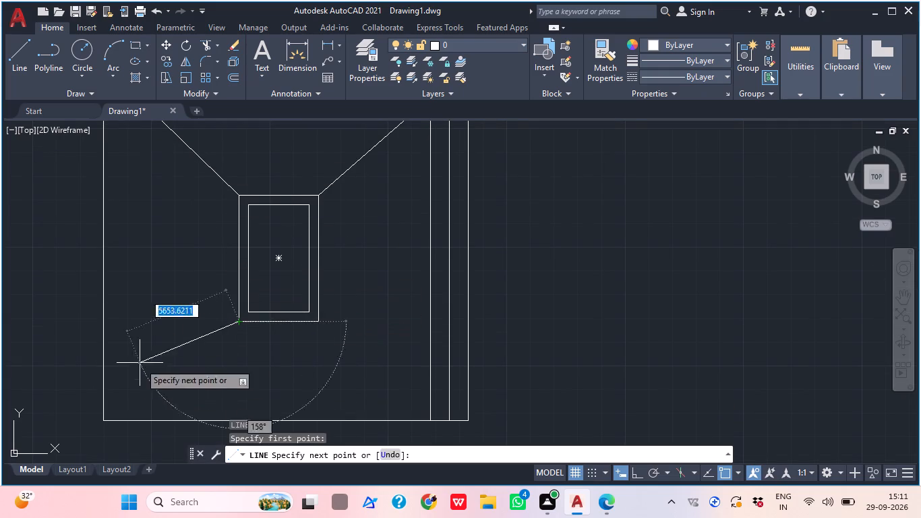
pyautogui.click(105, 420)
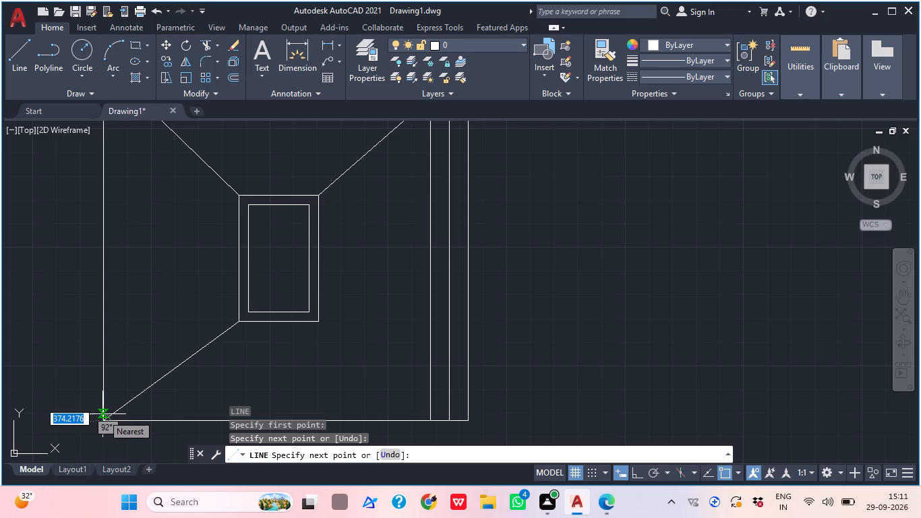
pyautogui.press('Escape')
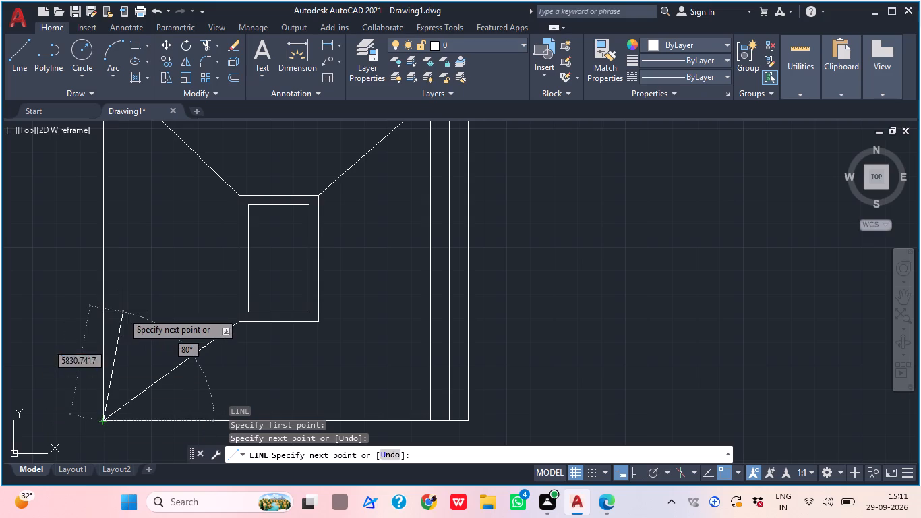
pyautogui.moveTo(188, 333); pyautogui.dragTo(135, 326, button='middle')
pyautogui.scroll(-1, 135, 324)
pyautogui.moveTo(191, 324); pyautogui.dragTo(177, 320, button='middle')
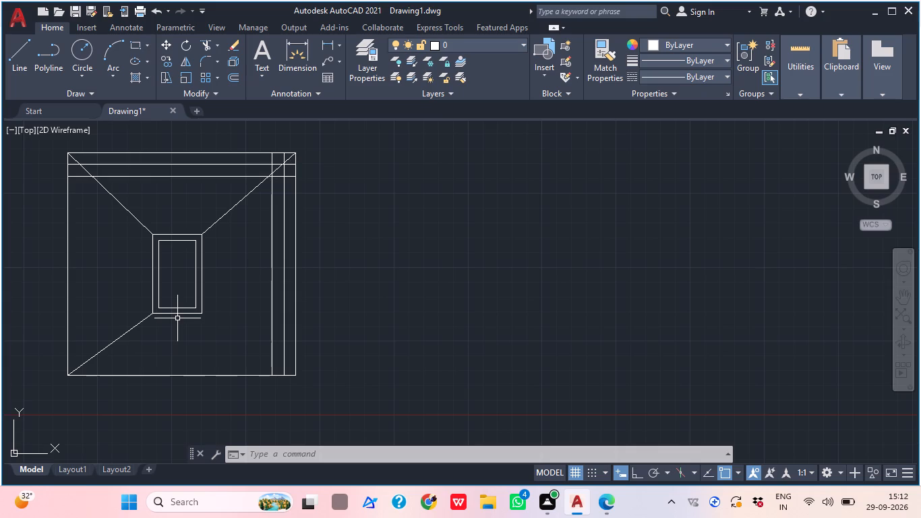
# Draw a diagonal line from the central rectangle's lower-right corner to the large rectangle's lower-right corner.
pyautogui.write('L')
pyautogui.press('space')
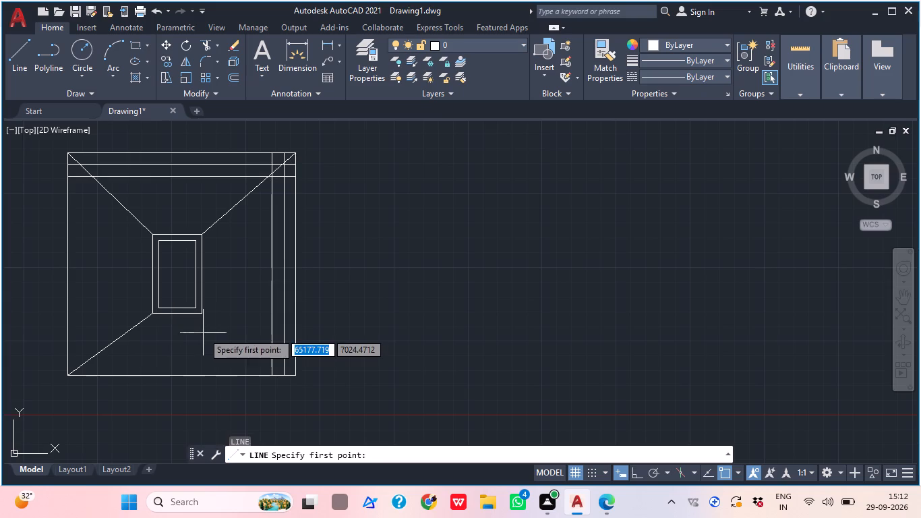
pyautogui.click(204, 310)
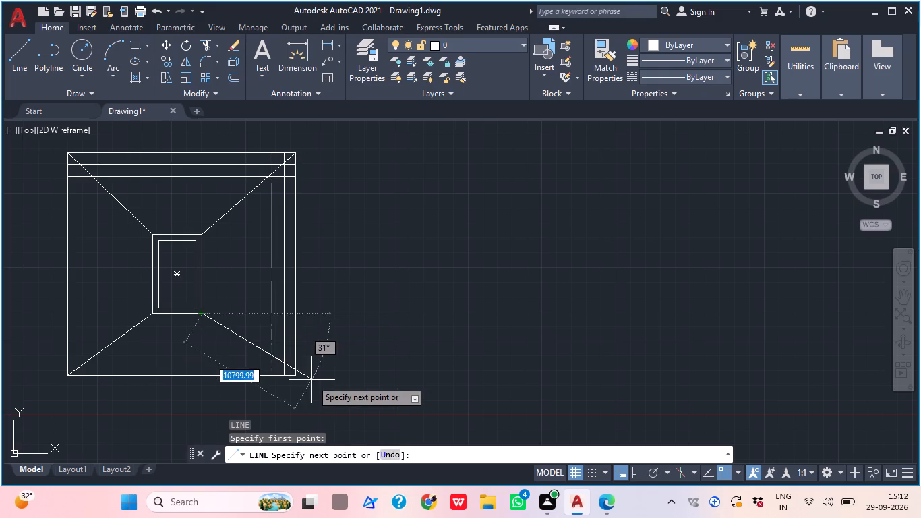
pyautogui.scroll(1, 299, 370)
pyautogui.scroll(-1, 299, 370)
pyautogui.scroll(1, 299, 370)
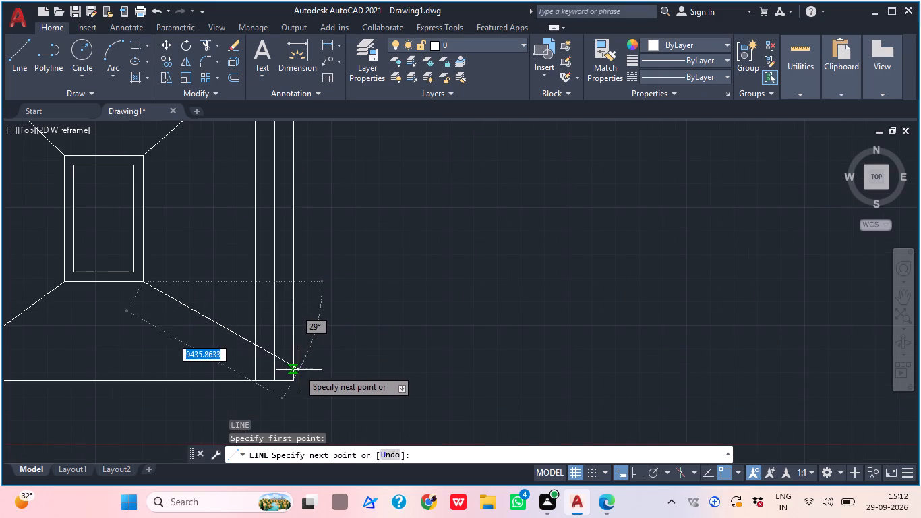
pyautogui.click(289, 385)
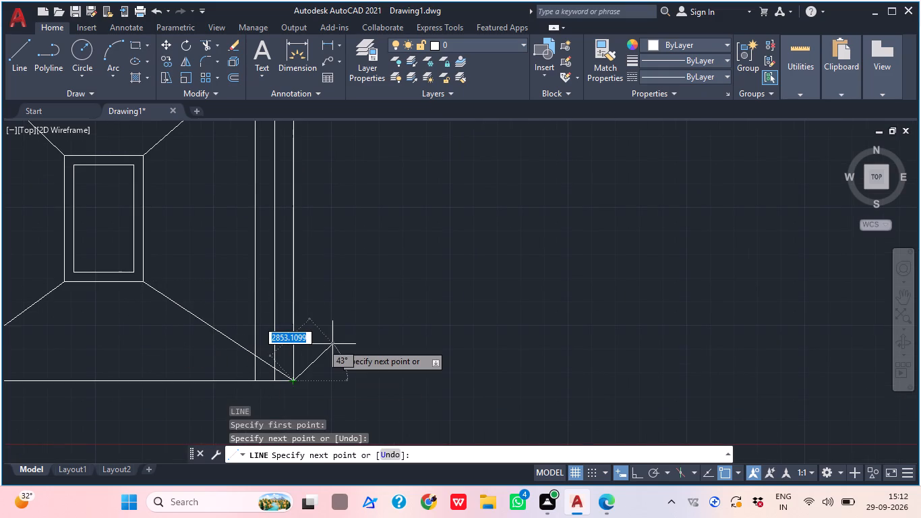
pyautogui.press('Escape')
pyautogui.scroll(-2, 332, 344)
pyautogui.moveTo(332, 344); pyautogui.dragTo(312, 357, button='middle')
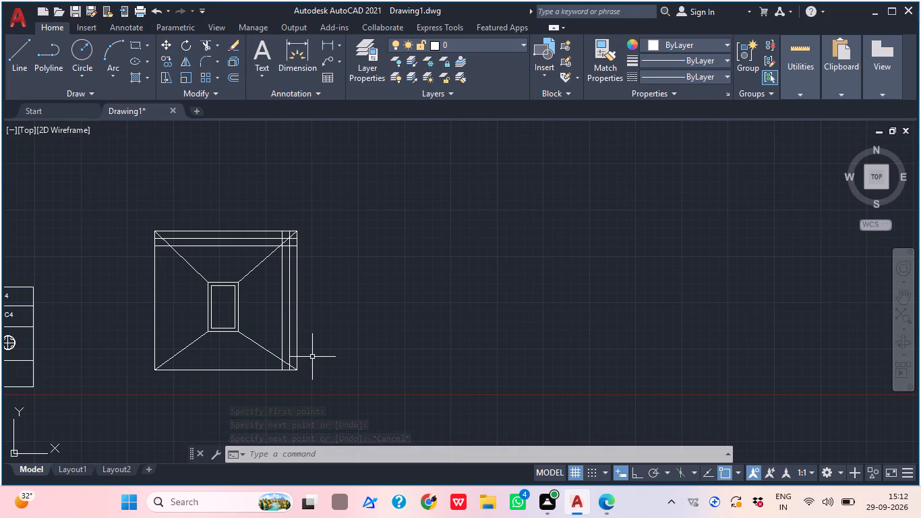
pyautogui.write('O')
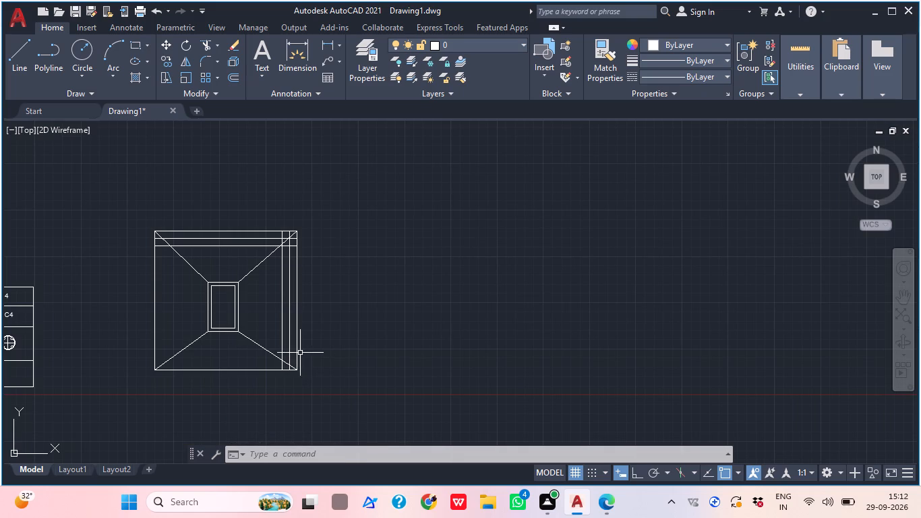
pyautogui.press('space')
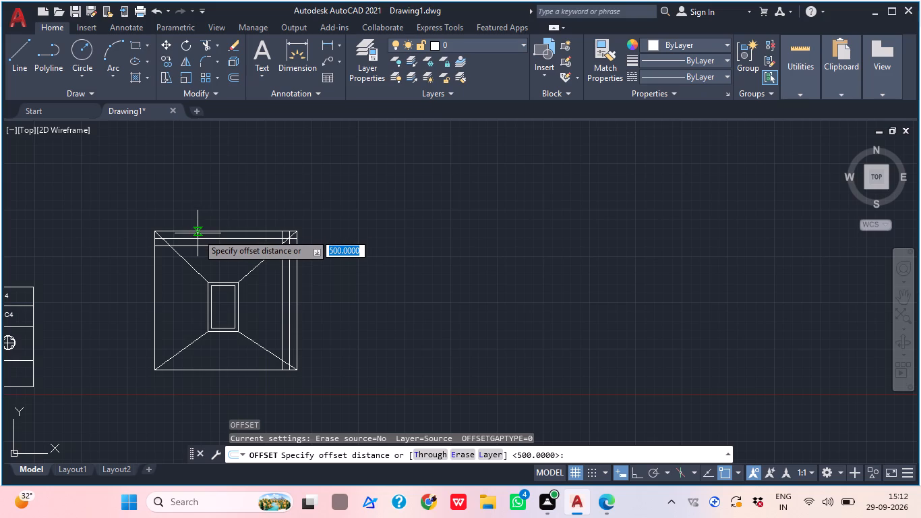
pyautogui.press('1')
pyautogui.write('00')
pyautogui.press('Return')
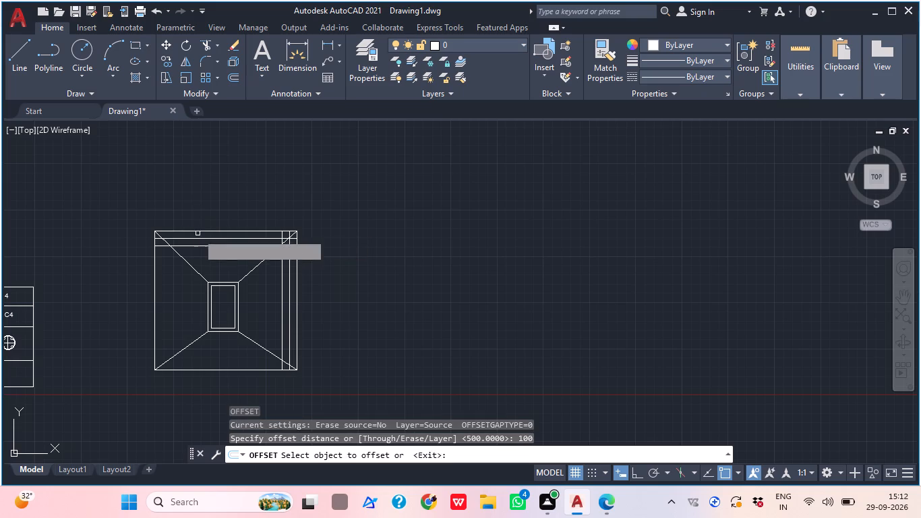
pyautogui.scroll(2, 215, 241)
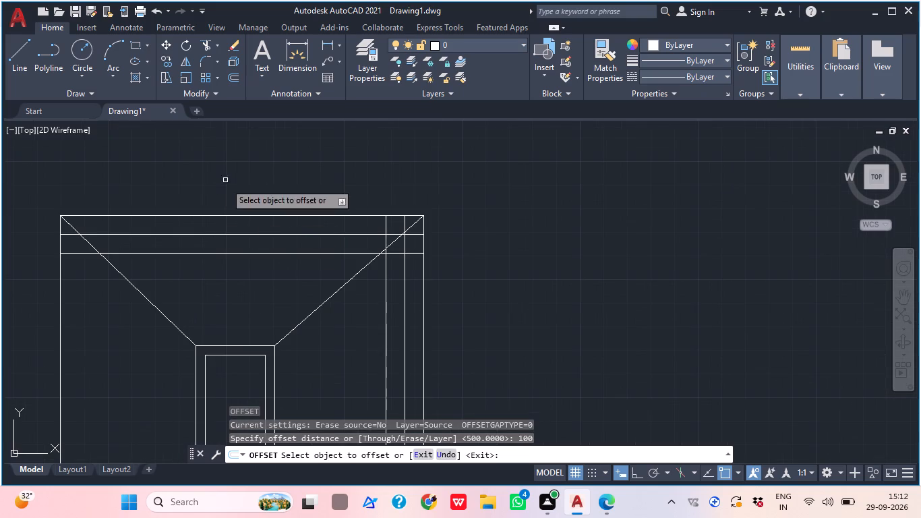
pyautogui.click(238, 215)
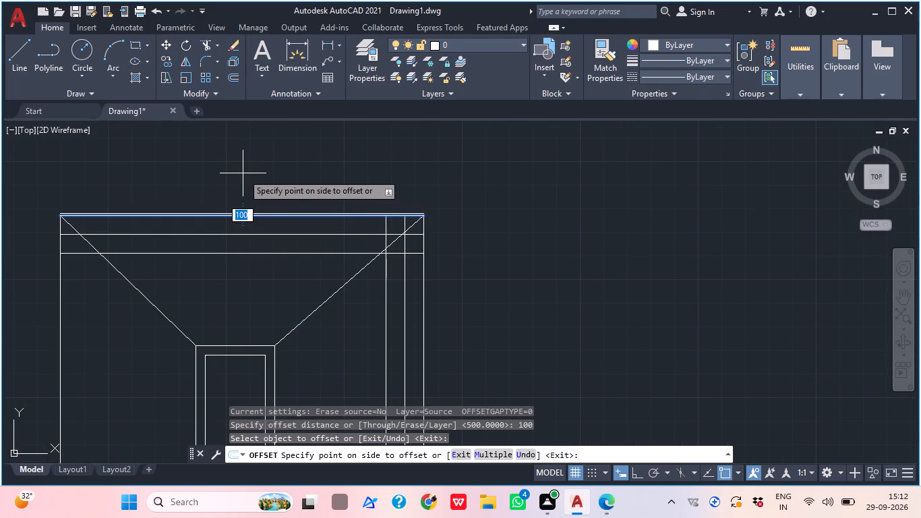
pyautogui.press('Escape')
# Offset the large rectangle's top and right edges outward by 300.
pyautogui.press('space')
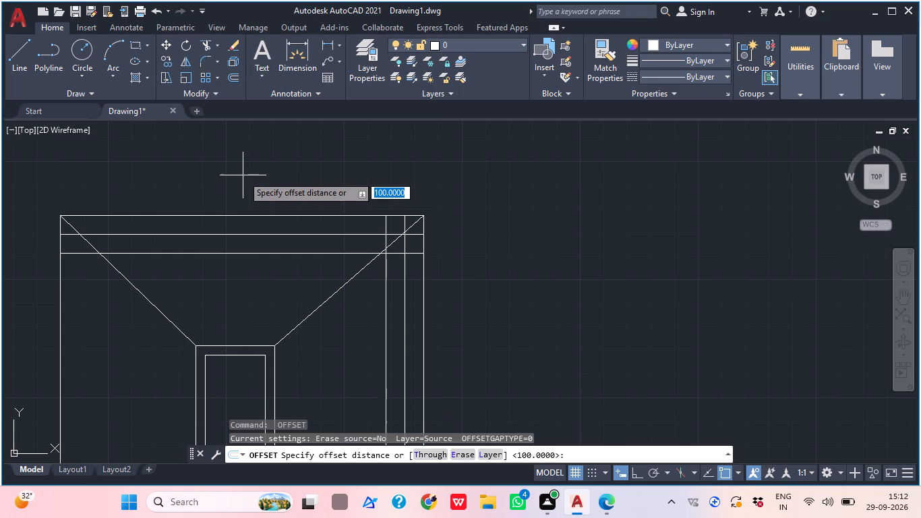
pyautogui.write('3000')
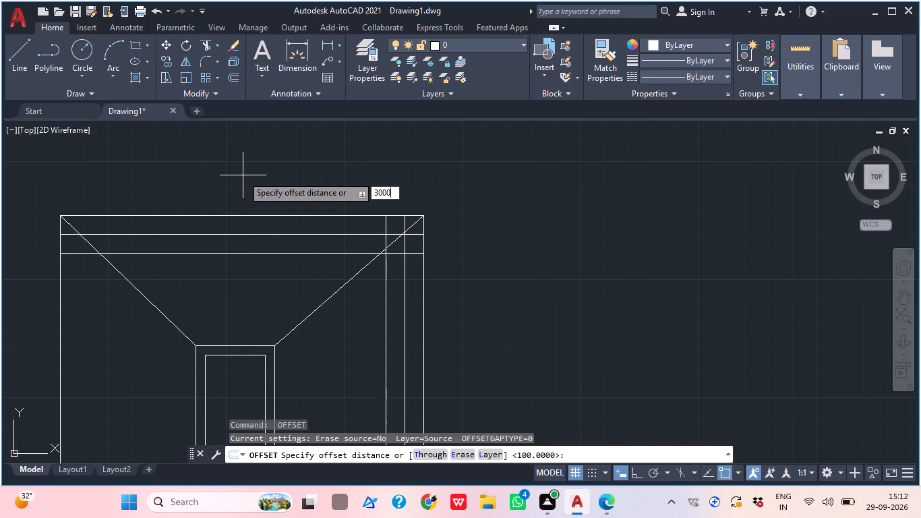
pyautogui.press('BackSpace')
pyautogui.press('Return')
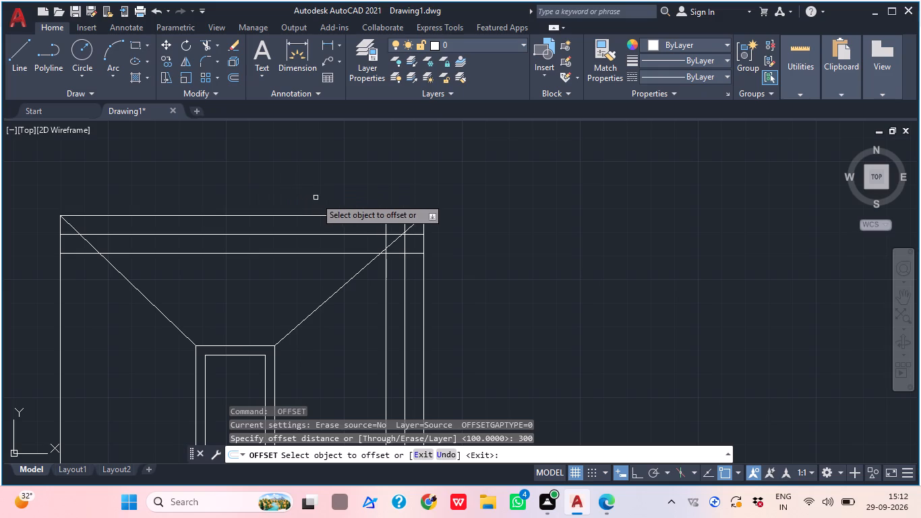
pyautogui.click(266, 214)
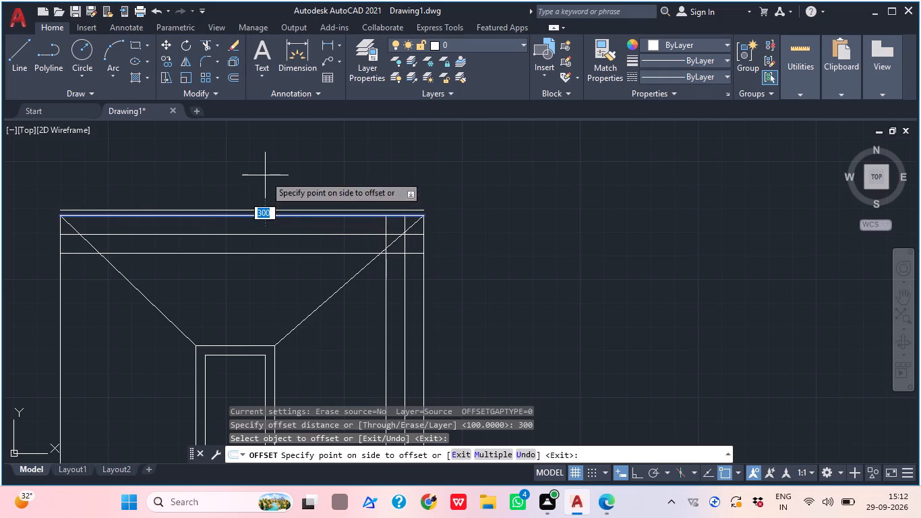
pyautogui.moveTo(265, 175); pyautogui.dragTo(310, 203)
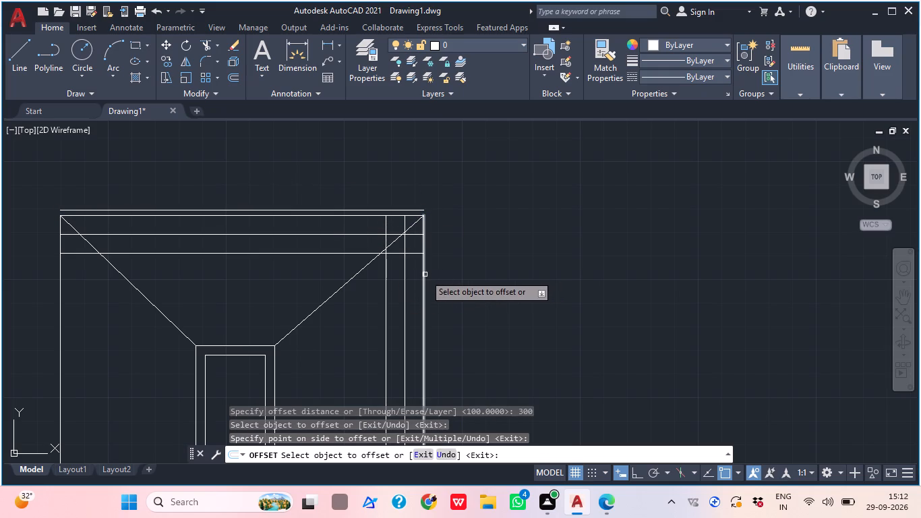
pyautogui.click(425, 275)
pyautogui.click(469, 274)
# Offset the large rectangle's bottom and left edges outward by 300.
pyautogui.moveTo(463, 275); pyautogui.dragTo(423, 218, button='middle')
pyautogui.scroll(-1, 434, 207)
pyautogui.moveTo(424, 330); pyautogui.dragTo(428, 249, button='middle')
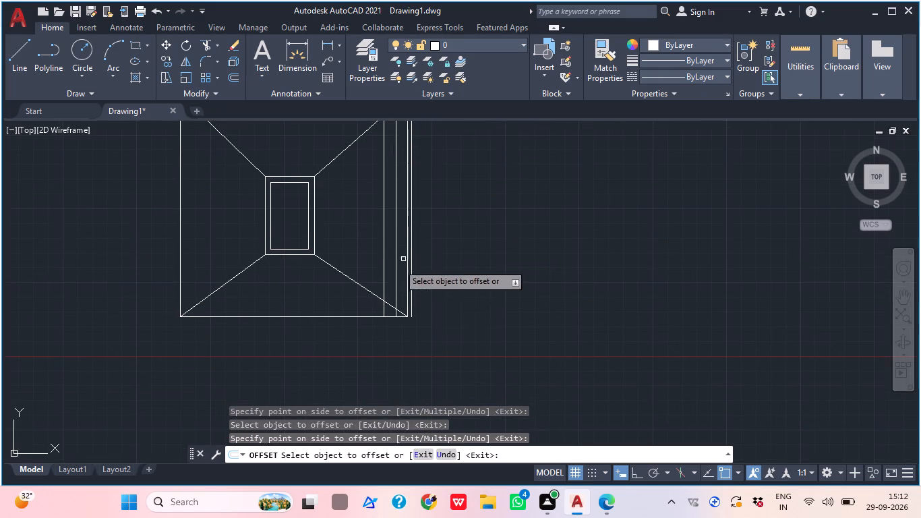
pyautogui.moveTo(355, 318); pyautogui.dragTo(356, 326)
pyautogui.click(361, 339)
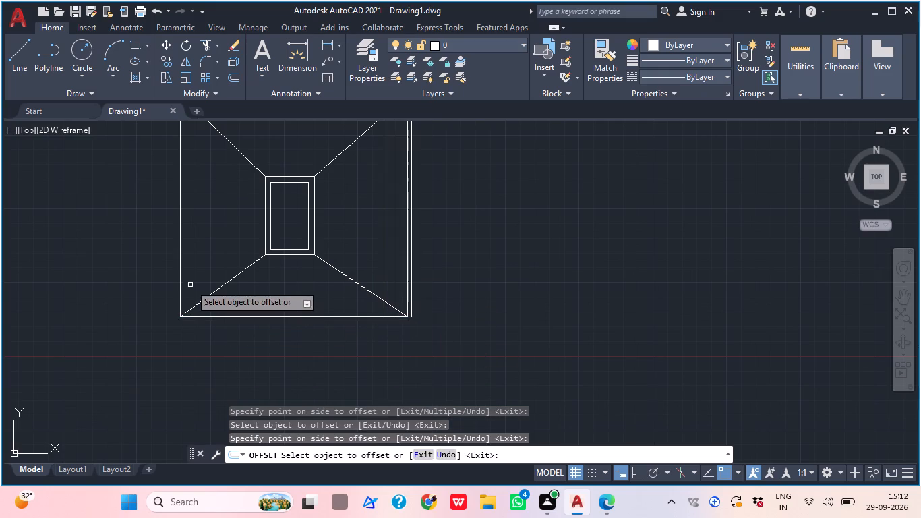
pyautogui.click(179, 275)
pyautogui.click(131, 279)
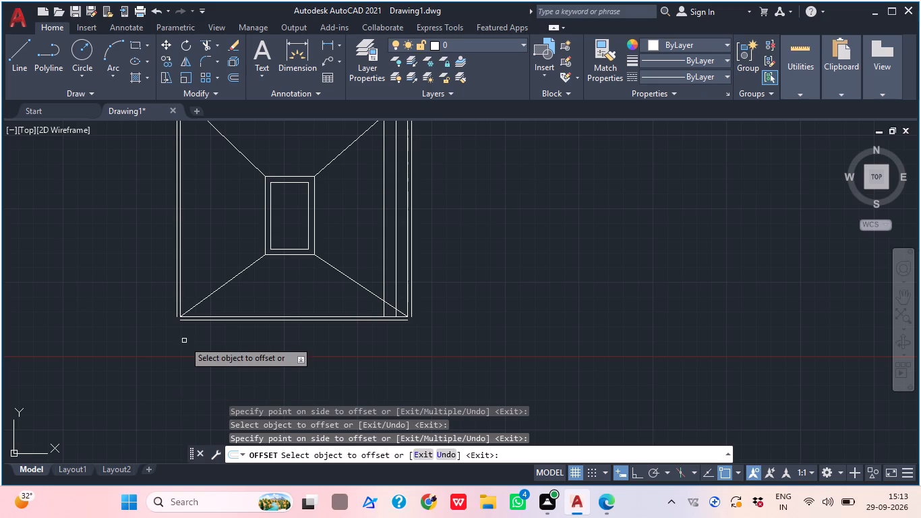
pyautogui.moveTo(212, 317); pyautogui.dragTo(210, 323, button='middle')
pyautogui.press('Escape')
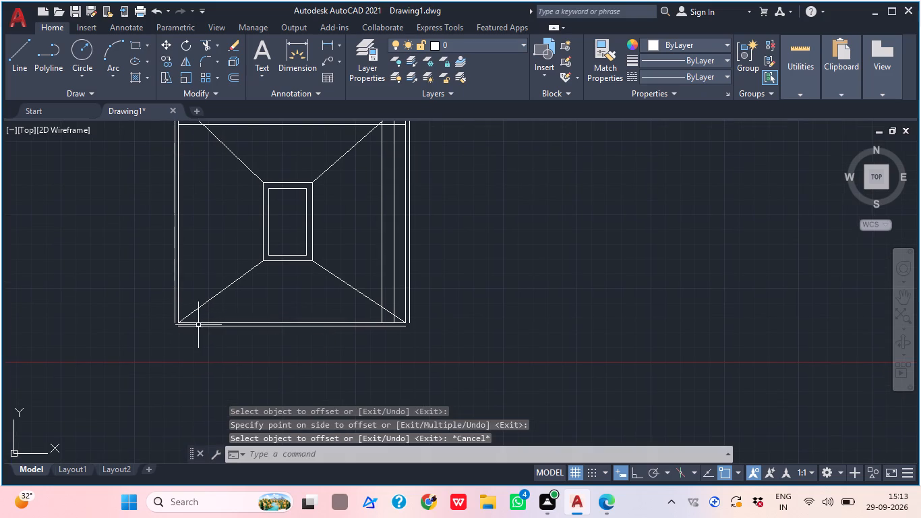
# With Ortho on, close the outer border's lower-left corner with lines running 300 down from the left edge and across to the bottom edge.
pyautogui.write('L')
pyautogui.press('space')
pyautogui.scroll(2, 165, 326)
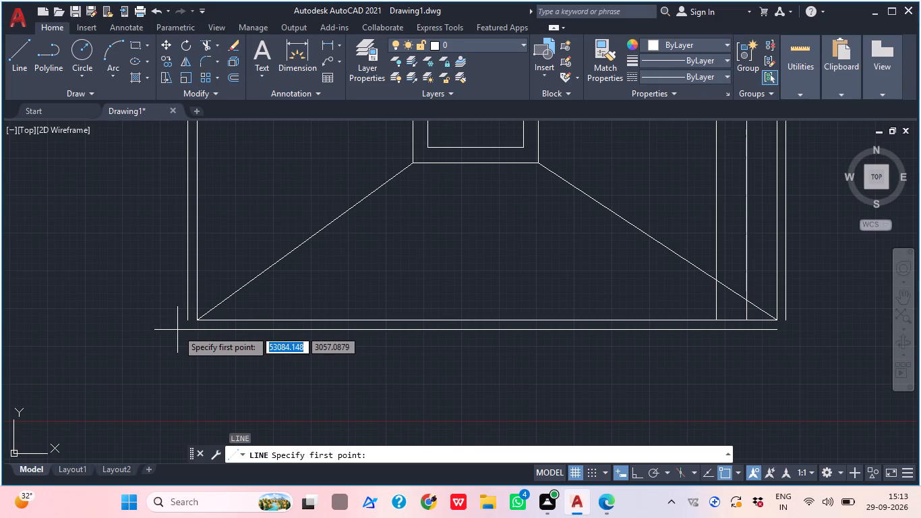
pyautogui.click(183, 323)
pyautogui.scroll(2, 181, 329)
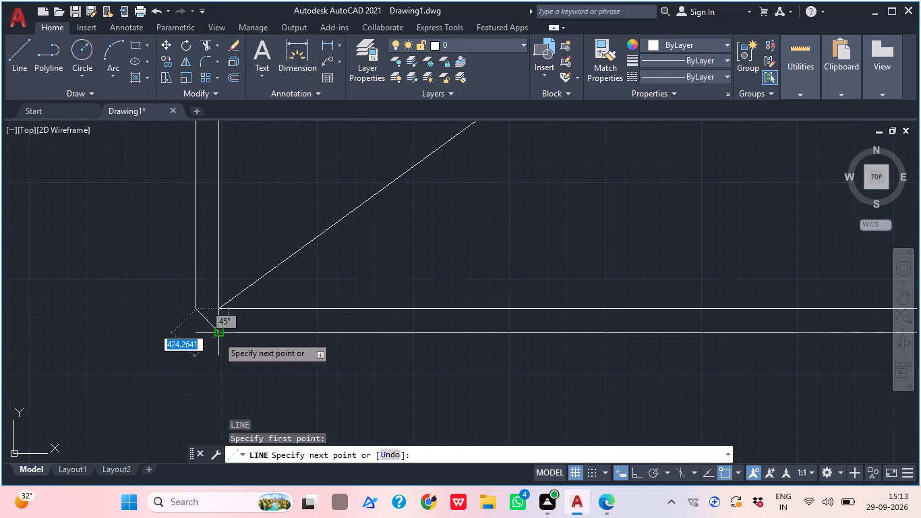
pyautogui.click(194, 339)
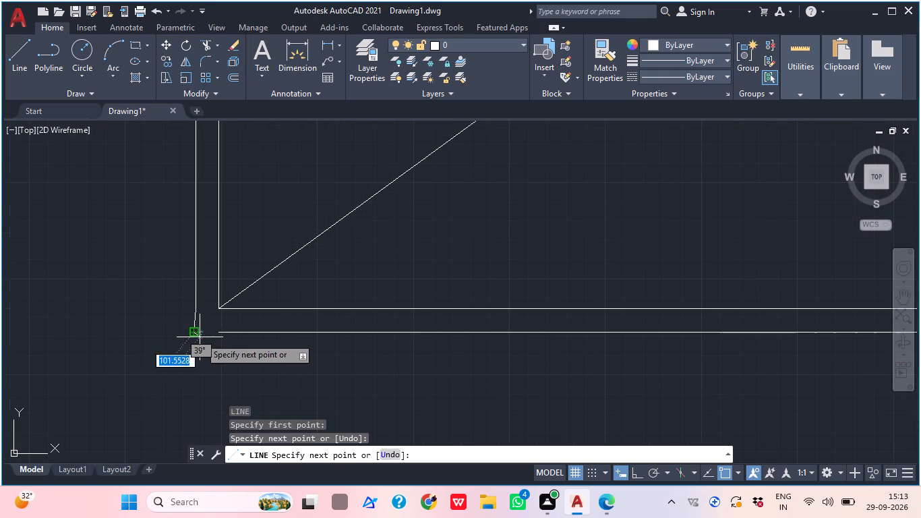
pyautogui.hotkey('ctrl', 'z')
pyautogui.scroll(1, 218, 347)
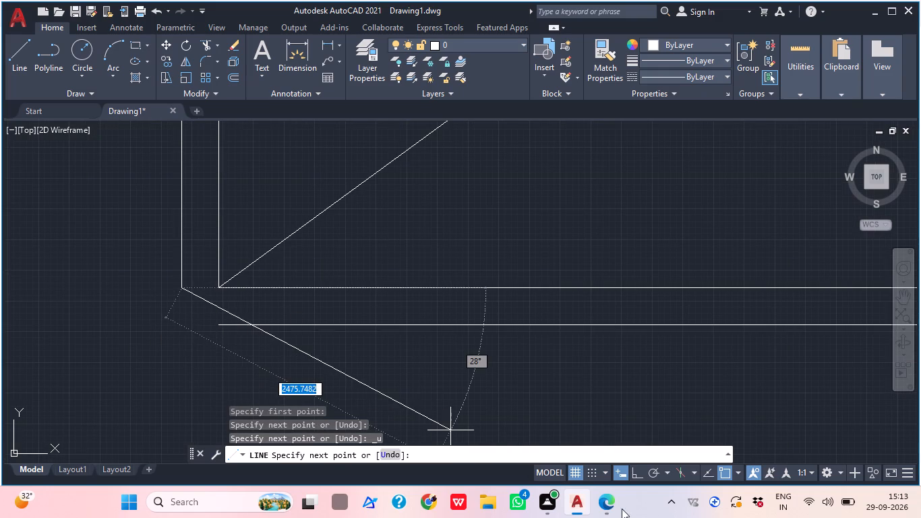
pyautogui.click(637, 480)
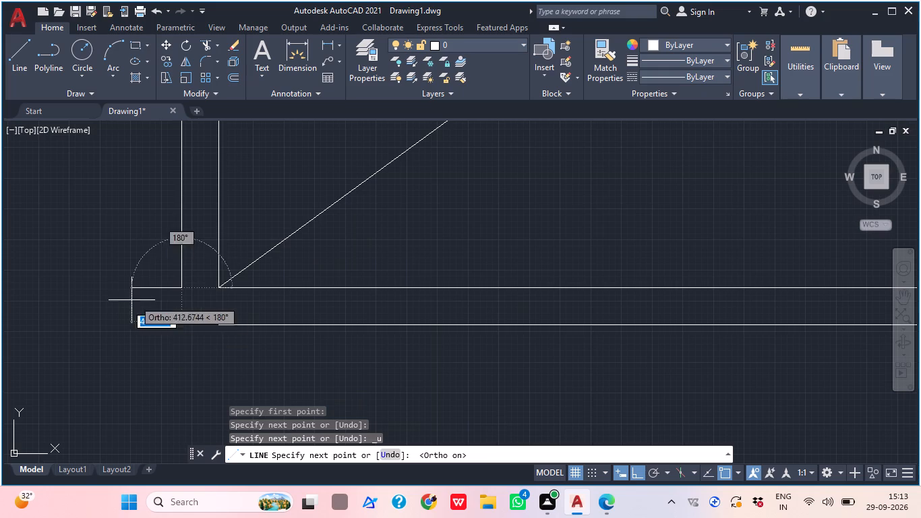
pyautogui.click(181, 326)
pyautogui.click(230, 328)
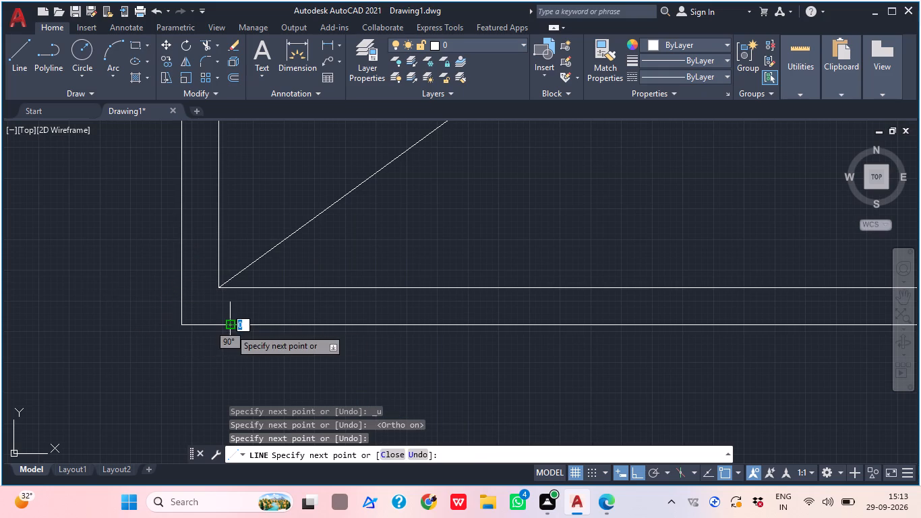
pyautogui.press('Escape')
# Close the outer border's lower-right corner with lines running 300 right from the bottom edge and up to the right edge's end.
pyautogui.scroll(-1, 254, 325)
pyautogui.moveTo(281, 327); pyautogui.dragTo(247, 347, button='middle')
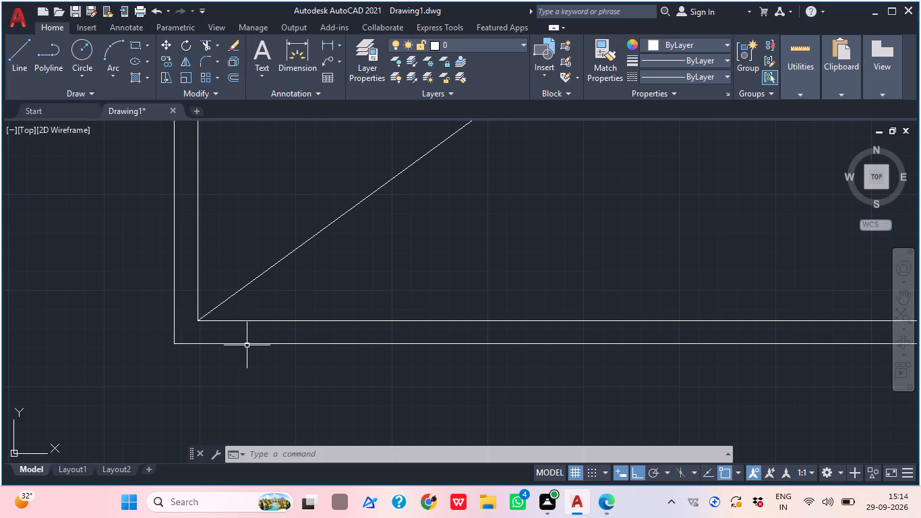
pyautogui.scroll(-1, 306, 314)
pyautogui.moveTo(467, 284); pyautogui.dragTo(0, 370, button='middle')
pyautogui.moveTo(493, 399); pyautogui.dragTo(389, 345, button='middle')
pyautogui.scroll(1, 514, 357)
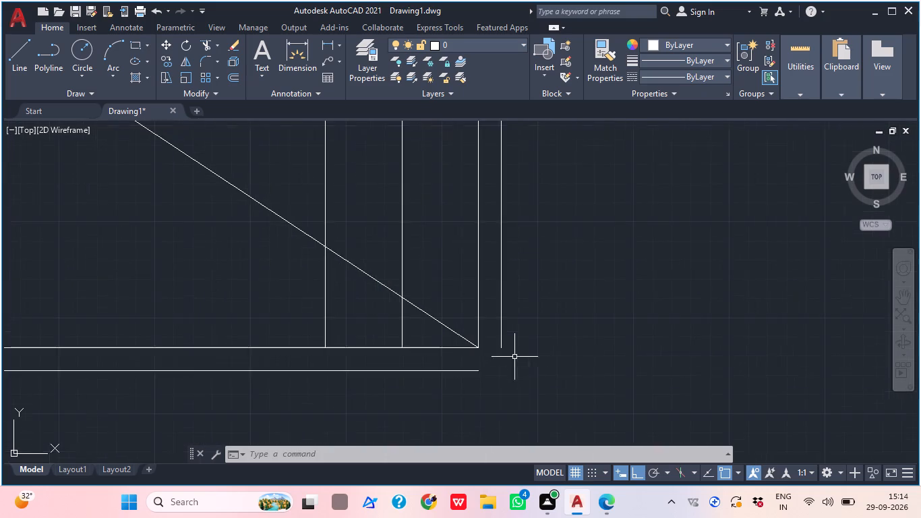
pyautogui.moveTo(520, 361); pyautogui.dragTo(450, 351, button='middle')
pyautogui.write('L')
pyautogui.press('space')
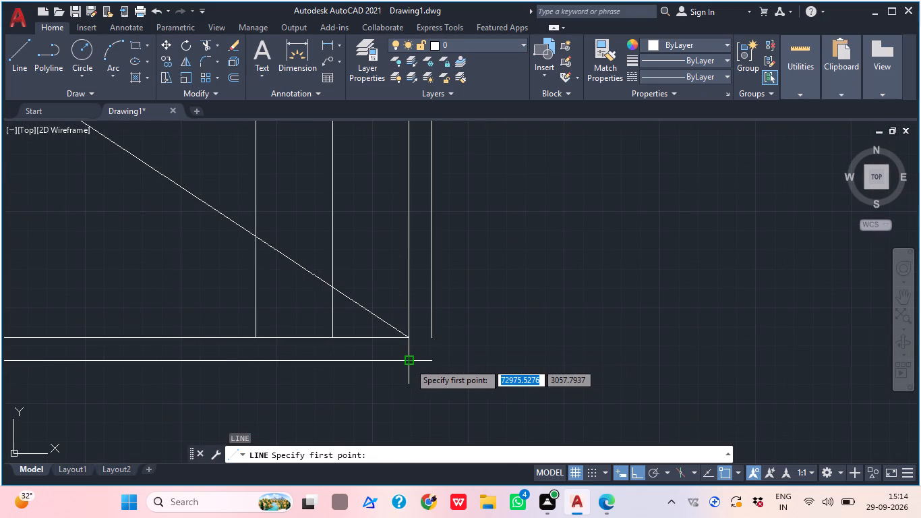
pyautogui.click(409, 363)
pyautogui.scroll(3, 422, 362)
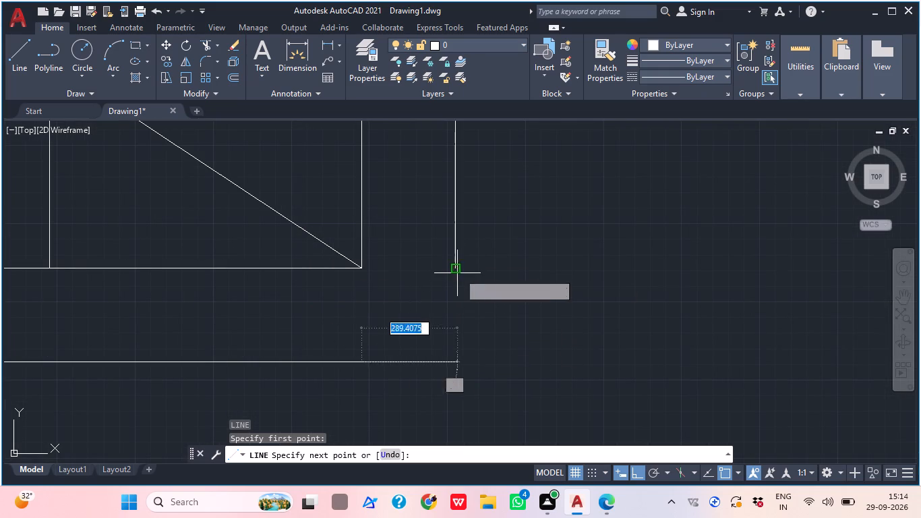
pyautogui.click(452, 364)
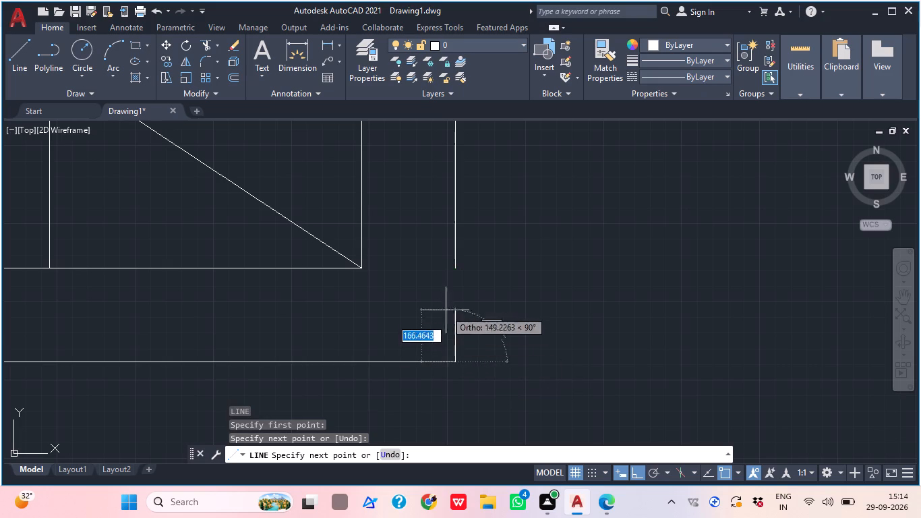
pyautogui.click(461, 268)
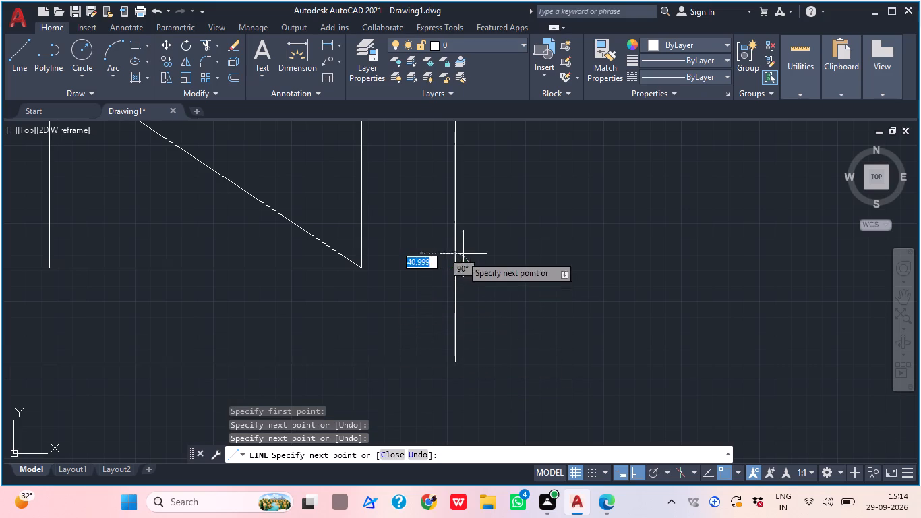
pyautogui.press('Escape')
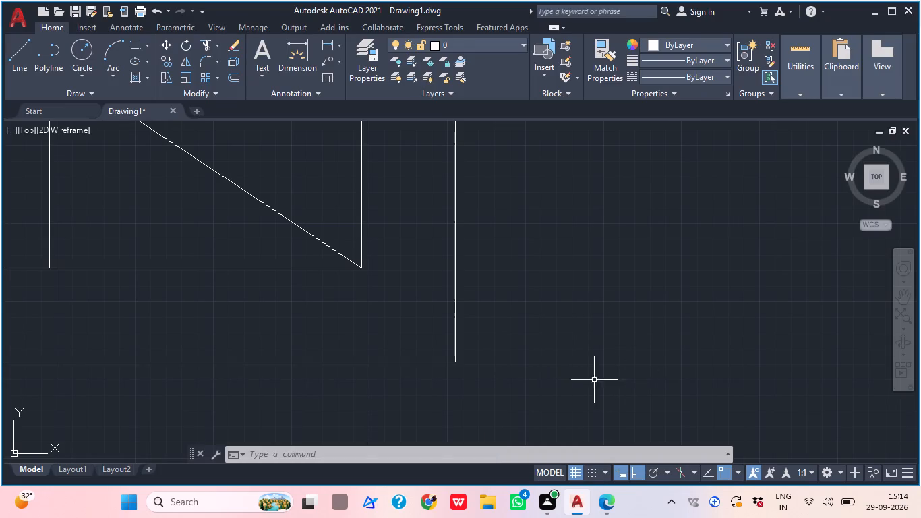
# Close the outer border's upper-right corner with lines running 300 right from the top edge and down to the right edge's end.
pyautogui.moveTo(584, 376); pyautogui.dragTo(544, 380, button='middle')
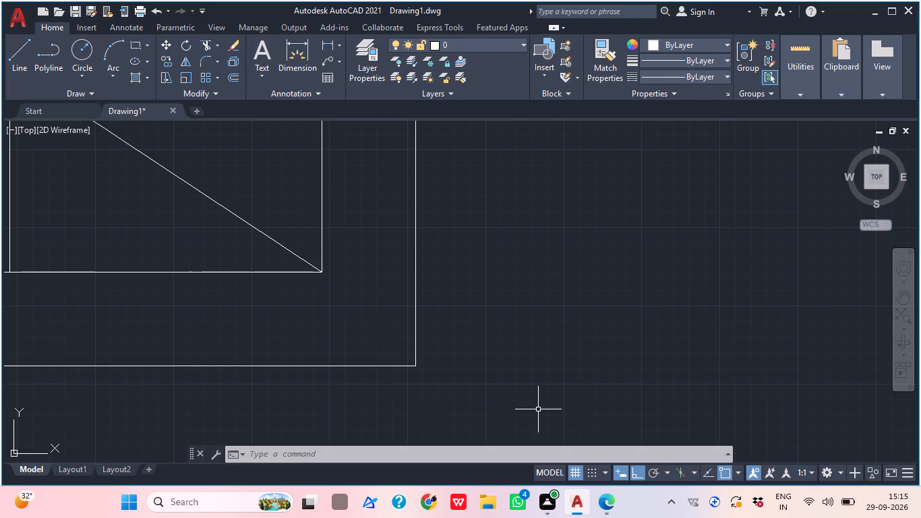
pyautogui.scroll(-4, 472, 370)
pyautogui.moveTo(442, 340); pyautogui.dragTo(466, 361, button='middle')
pyautogui.scroll(-2, 452, 303)
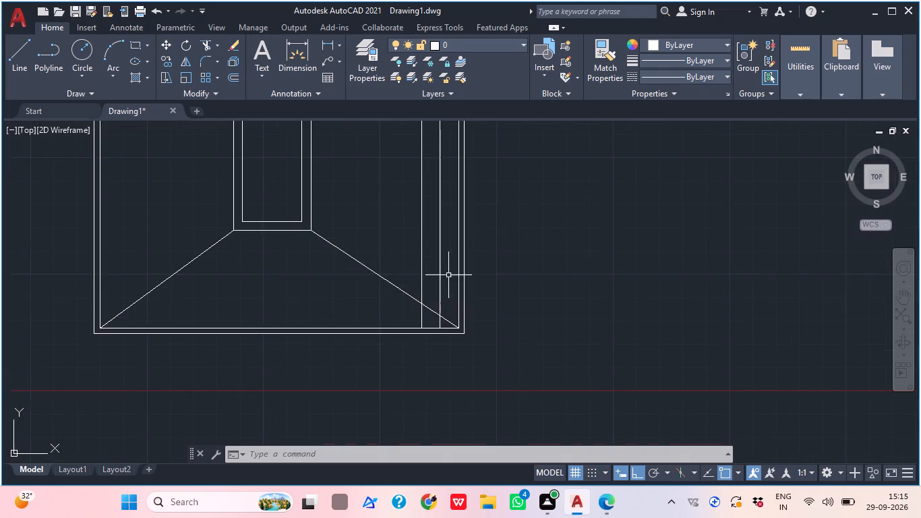
pyautogui.moveTo(448, 228); pyautogui.dragTo(434, 333, button='middle')
pyautogui.moveTo(427, 202); pyautogui.dragTo(405, 341, button='middle')
pyautogui.moveTo(413, 246); pyautogui.dragTo(409, 272, button='middle')
pyautogui.scroll(1, 427, 235)
pyautogui.scroll(2, 380, 282)
pyautogui.click(12, 56)
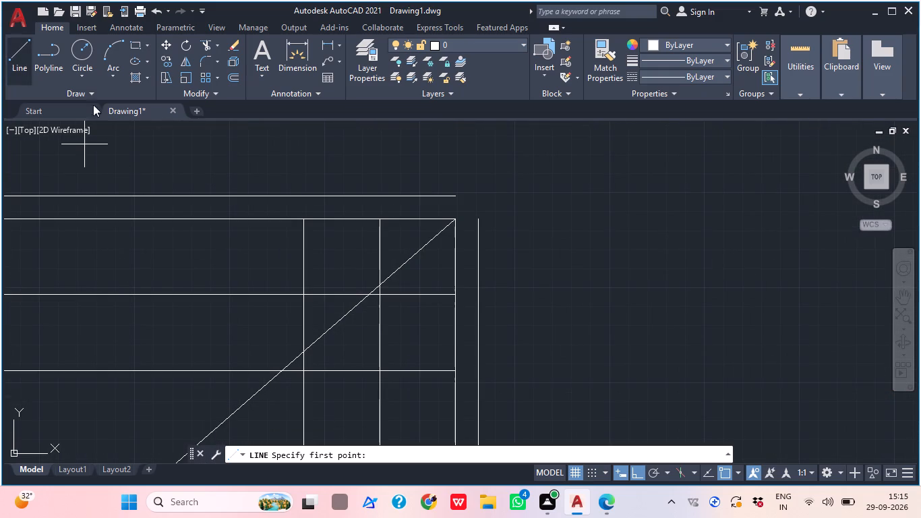
pyautogui.scroll(1, 516, 202)
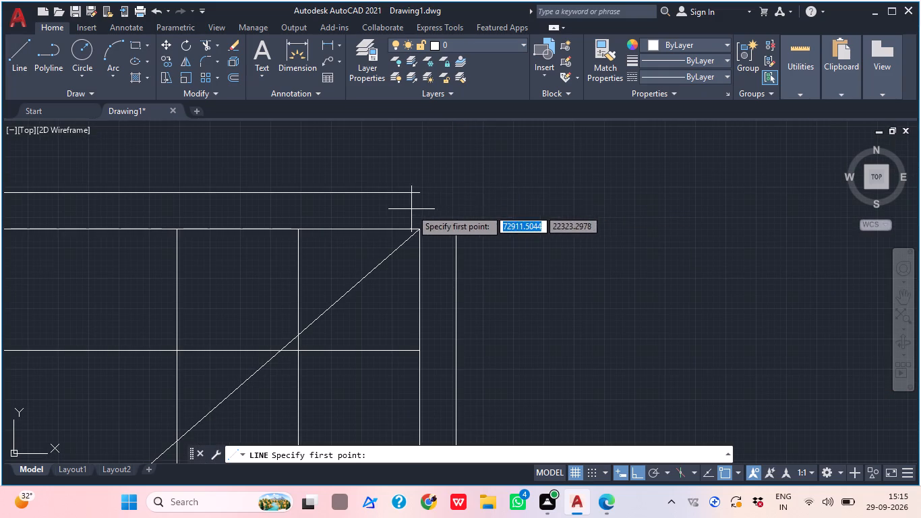
pyautogui.click(419, 190)
pyautogui.scroll(2, 459, 191)
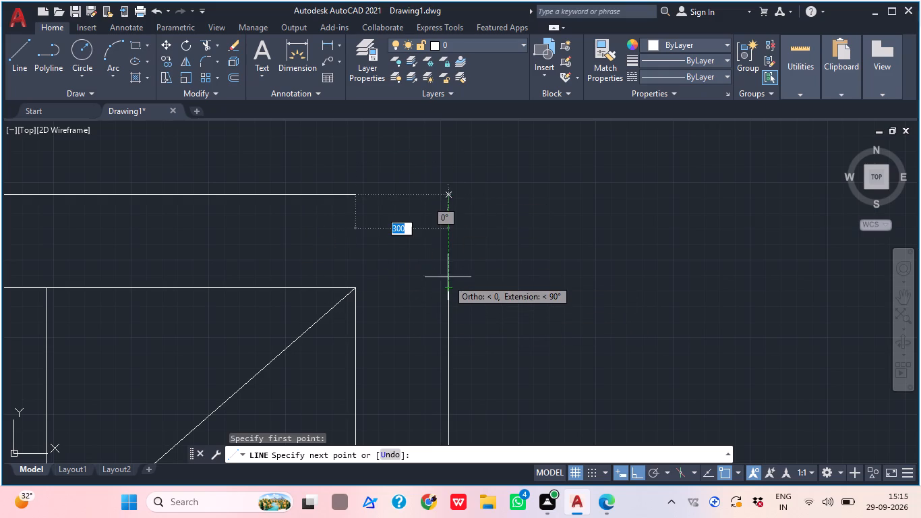
pyautogui.click(450, 194)
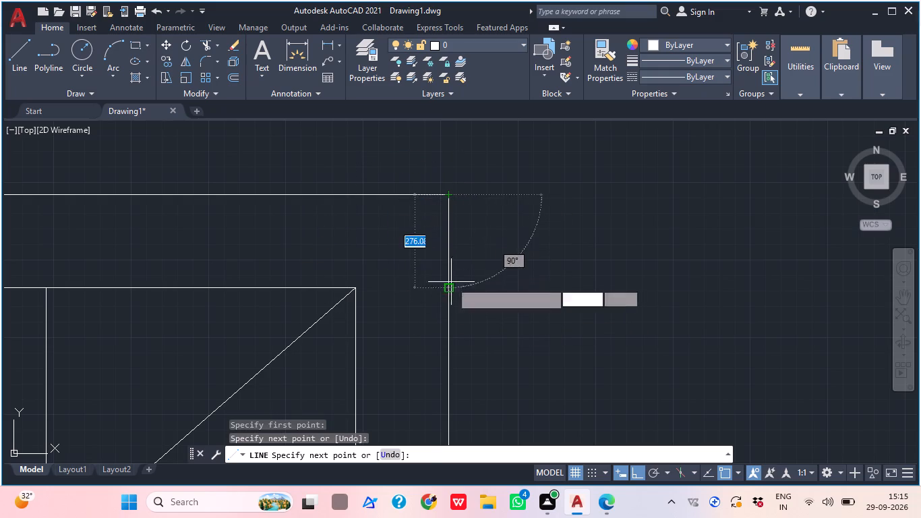
pyautogui.click(451, 291)
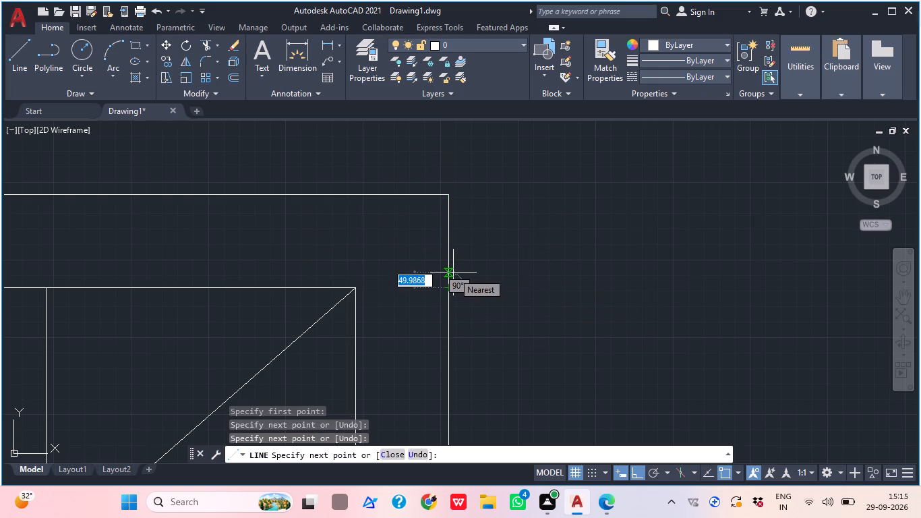
pyautogui.press('Escape')
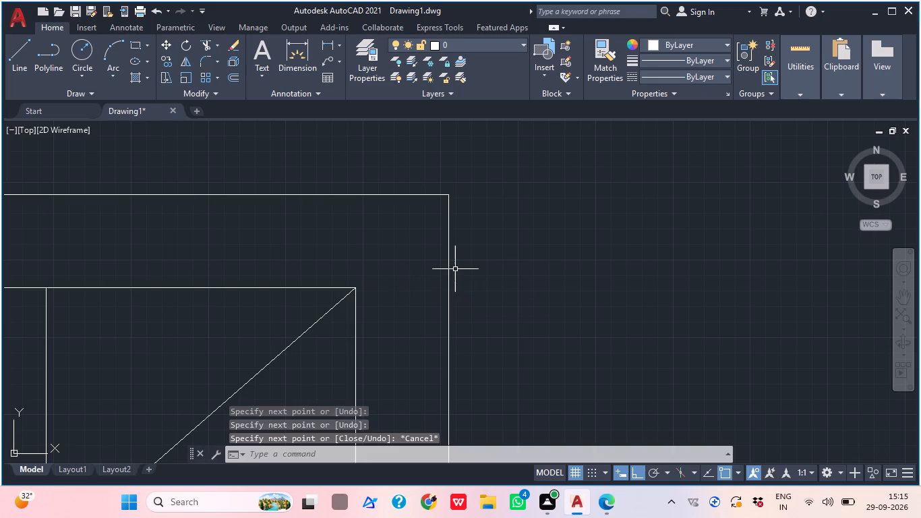
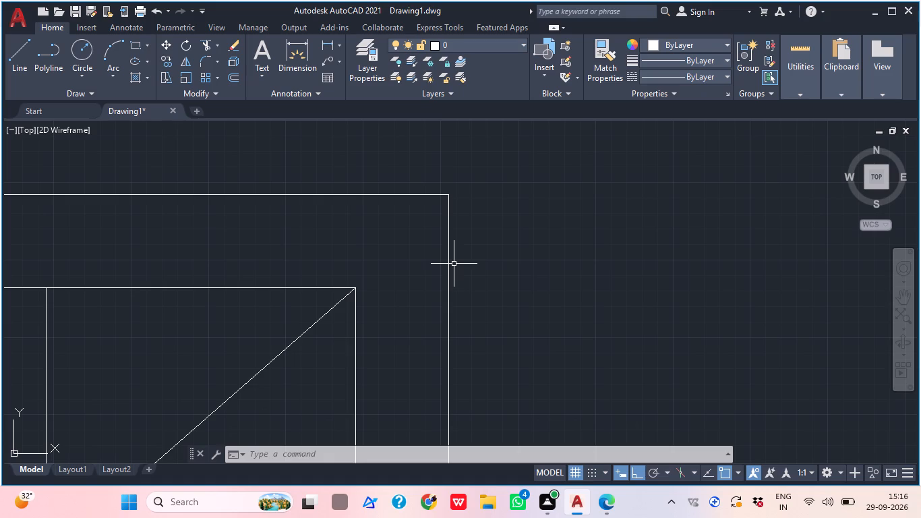
# Close the outer border's upper-left corner with lines running 300 up from the left edge and 300 across to the top edge.
pyautogui.scroll(-5, 454, 264)
pyautogui.moveTo(578, 310); pyautogui.dragTo(570, 310, button='middle')
pyautogui.moveTo(484, 311); pyautogui.dragTo(654, 306, button='middle')
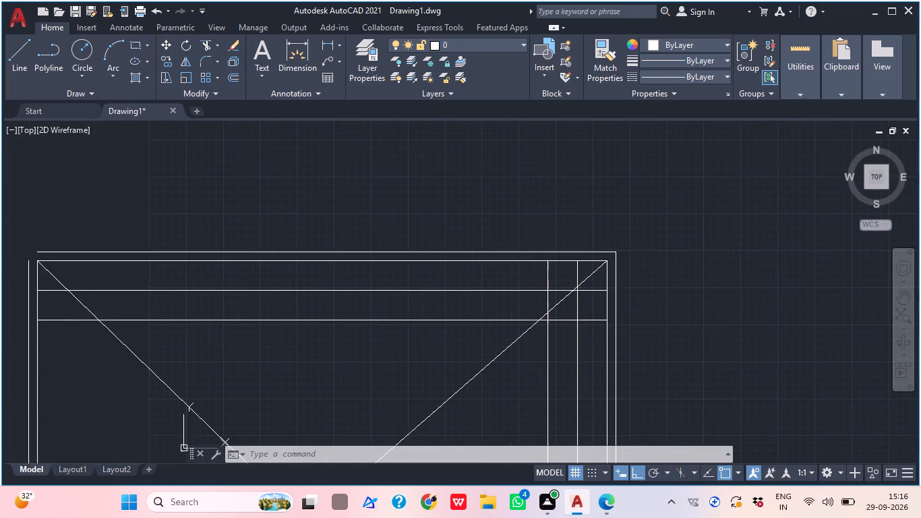
pyautogui.moveTo(111, 224); pyautogui.dragTo(406, 224, button='middle')
pyautogui.scroll(2, 309, 271)
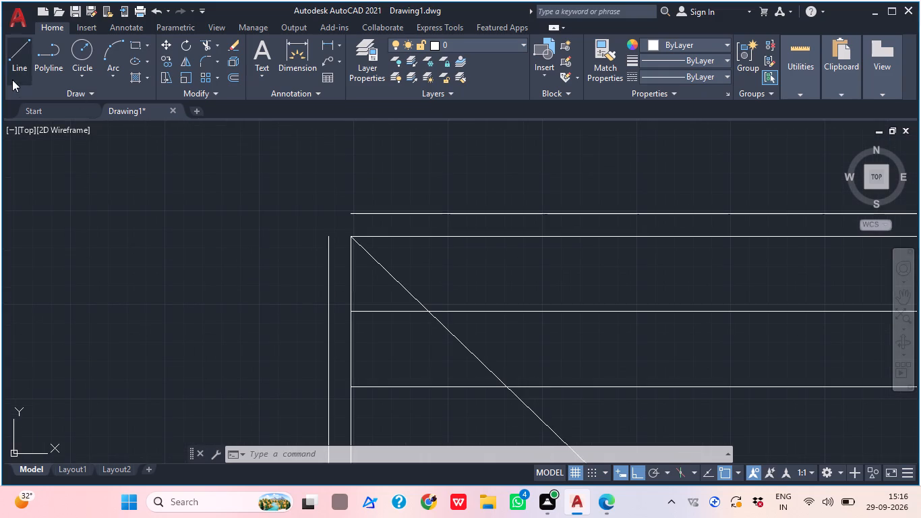
pyautogui.click(20, 47)
pyautogui.scroll(1, 291, 200)
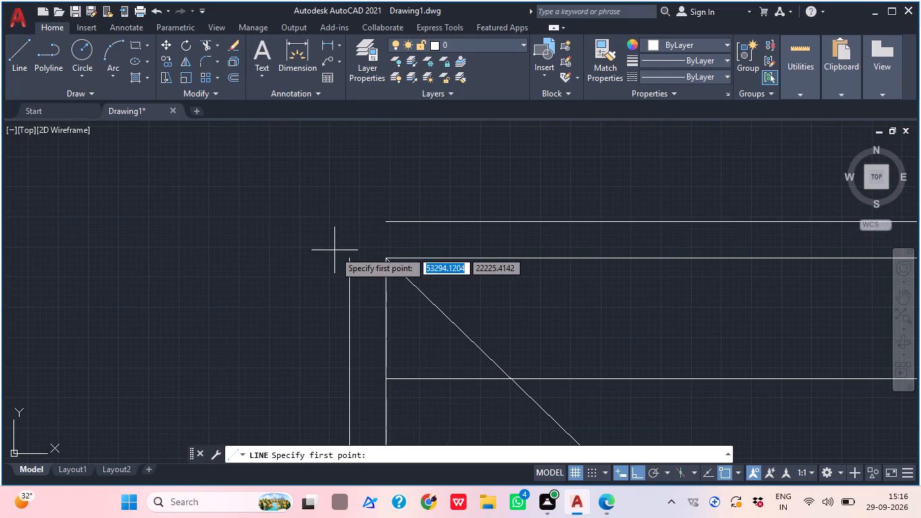
pyautogui.click(348, 256)
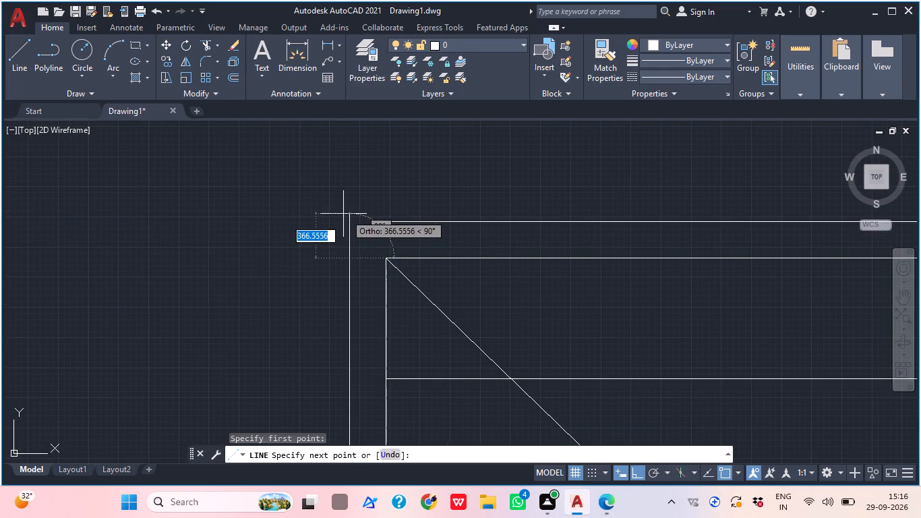
pyautogui.scroll(4, 358, 225)
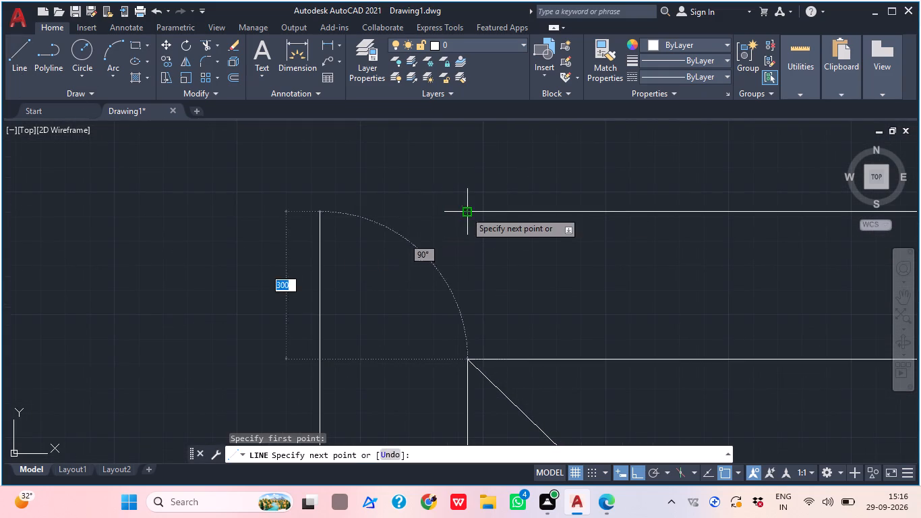
pyautogui.click(320, 210)
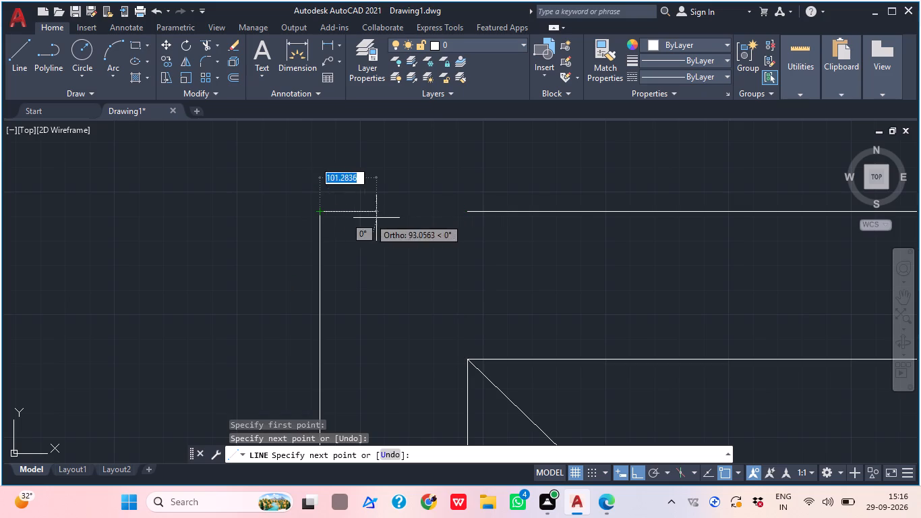
pyautogui.click(463, 212)
pyautogui.press('Escape')
# Select the outer border's right, bottom and top lines plus the short corner segments, and set their linetype to Continuous.
pyautogui.scroll(-2, 463, 200)
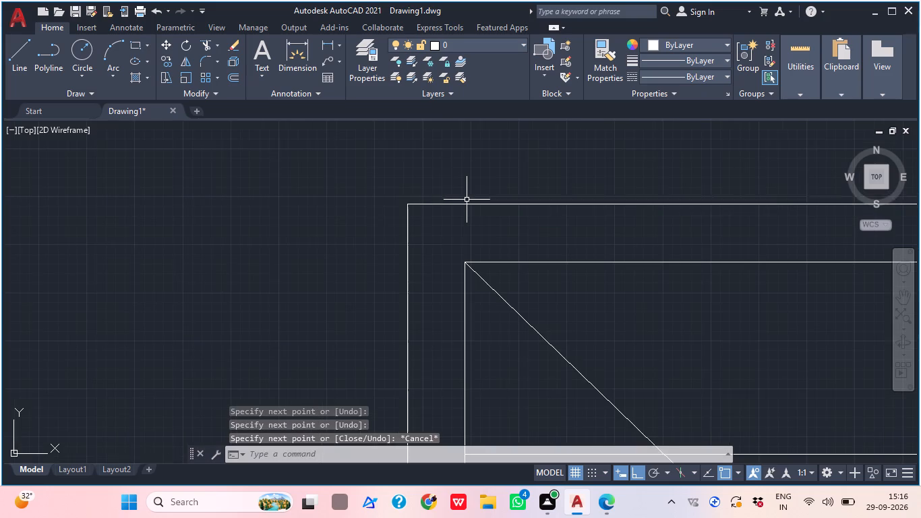
pyautogui.scroll(-1, 465, 235)
pyautogui.moveTo(465, 235); pyautogui.dragTo(330, 224, button='middle')
pyautogui.scroll(-2, 333, 224)
pyautogui.moveTo(544, 268); pyautogui.dragTo(278, 160, button='middle')
pyautogui.scroll(-2, 281, 161)
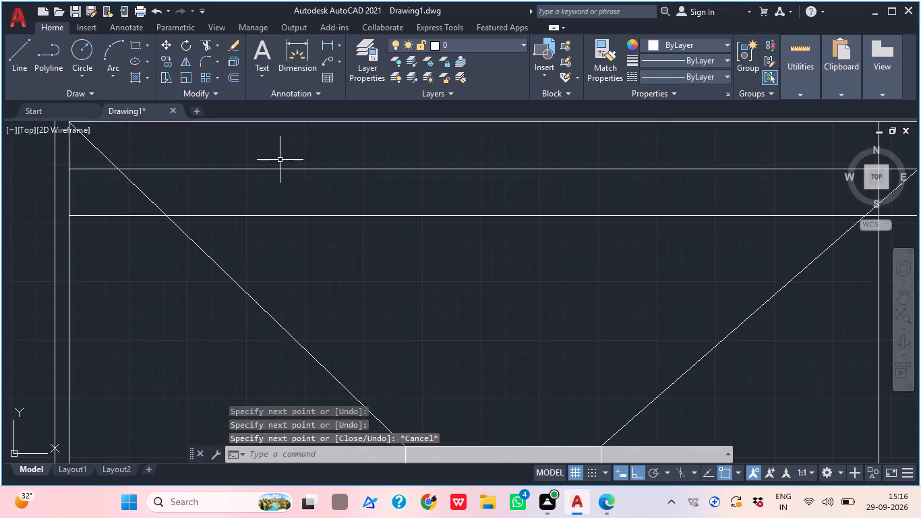
pyautogui.scroll(-1, 281, 161)
pyautogui.middleClick(338, 261)
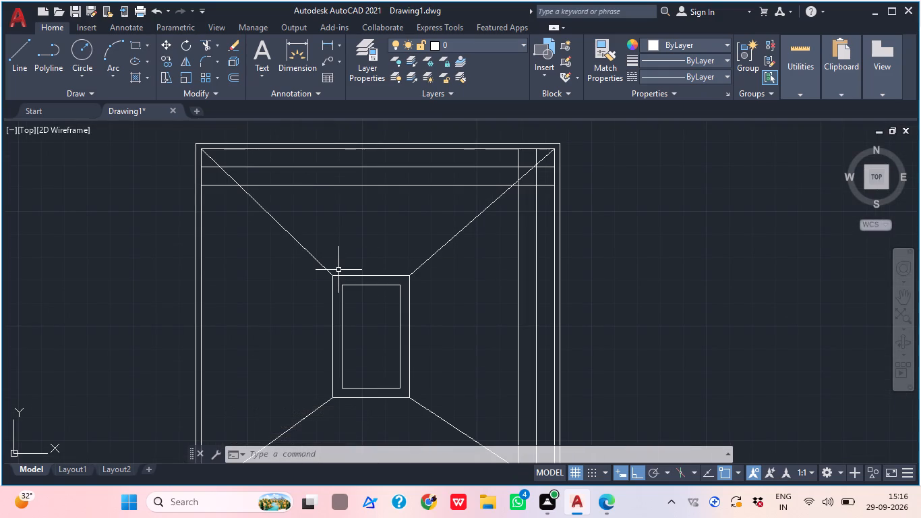
pyautogui.scroll(1, 560, 216)
pyautogui.click(560, 216)
pyautogui.scroll(-1, 560, 216)
pyautogui.scroll(1, 560, 216)
pyautogui.scroll(-1, 560, 216)
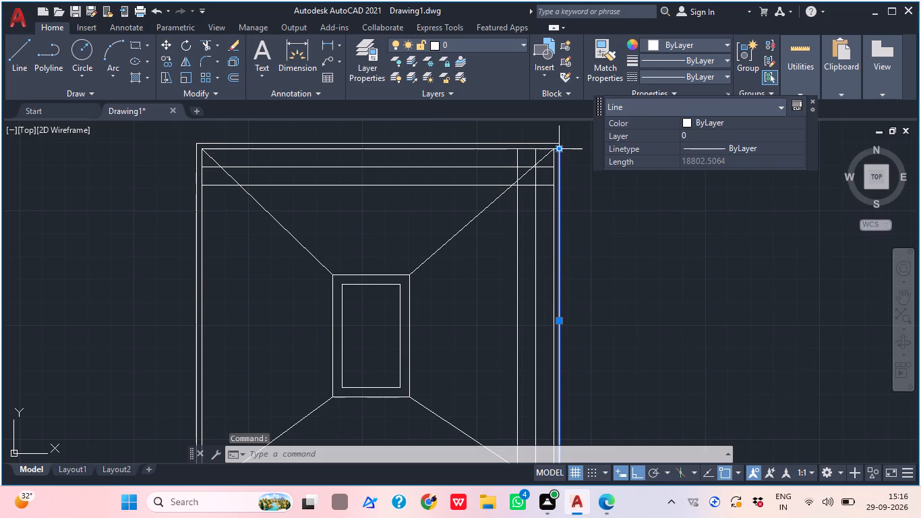
pyautogui.scroll(3, 557, 149)
pyautogui.moveTo(610, 240); pyautogui.dragTo(599, 440, button='middle')
pyautogui.scroll(3, 539, 365)
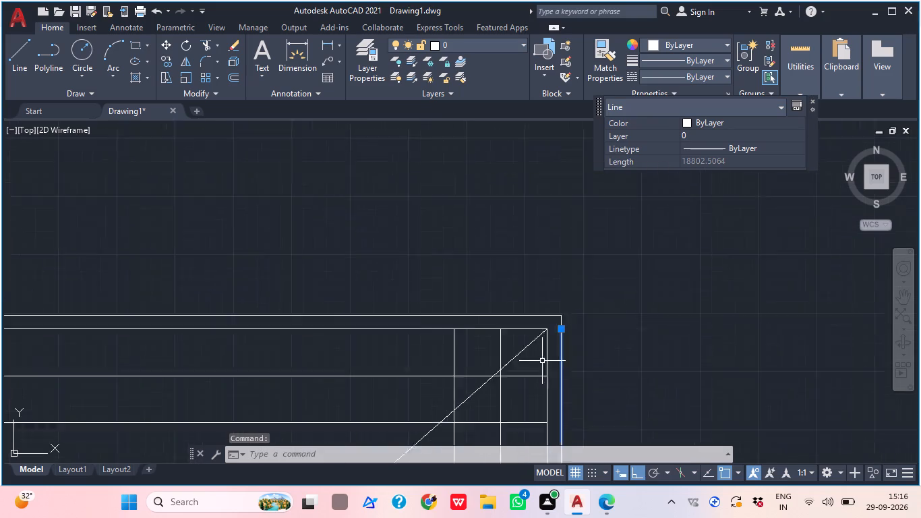
pyautogui.scroll(2, 543, 360)
pyautogui.click(598, 264)
pyautogui.click(533, 234)
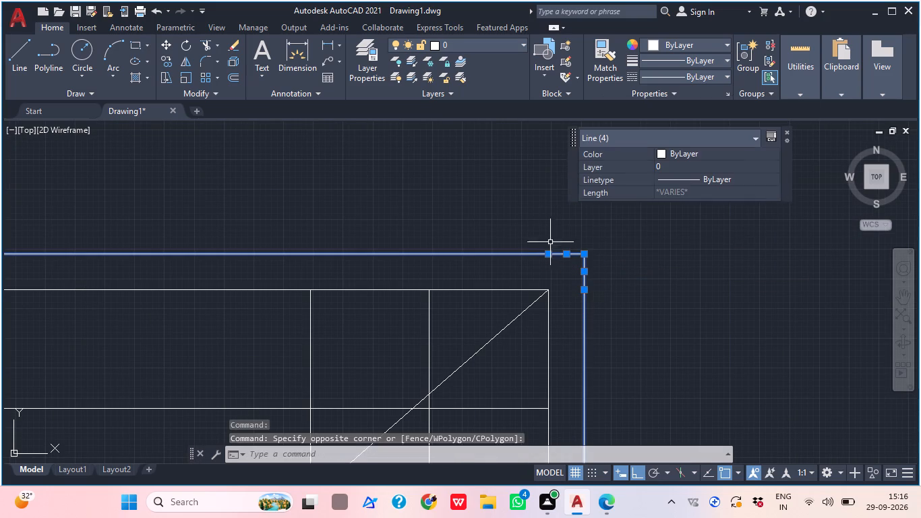
pyautogui.scroll(-5, 558, 248)
pyautogui.moveTo(595, 393); pyautogui.dragTo(552, 197, button='middle')
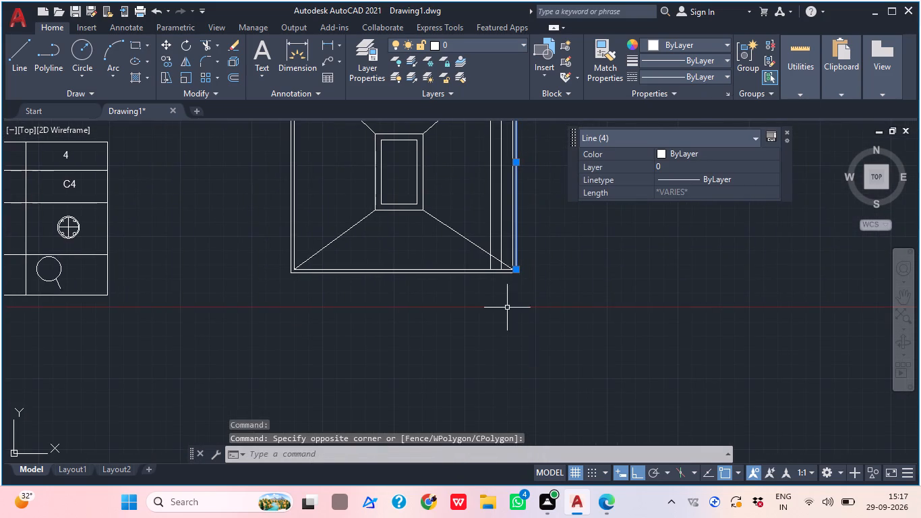
pyautogui.scroll(3, 485, 255)
pyautogui.click(601, 345)
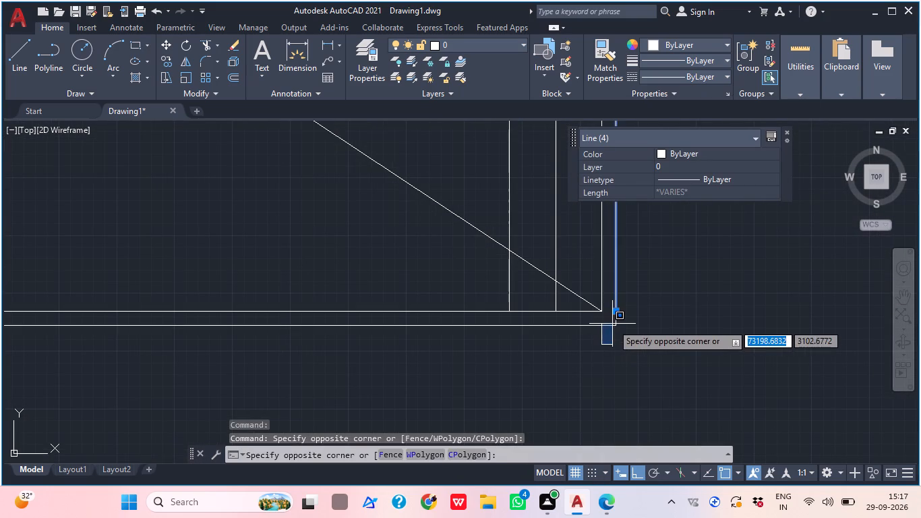
pyautogui.click(618, 318)
pyautogui.moveTo(555, 349); pyautogui.dragTo(549, 341)
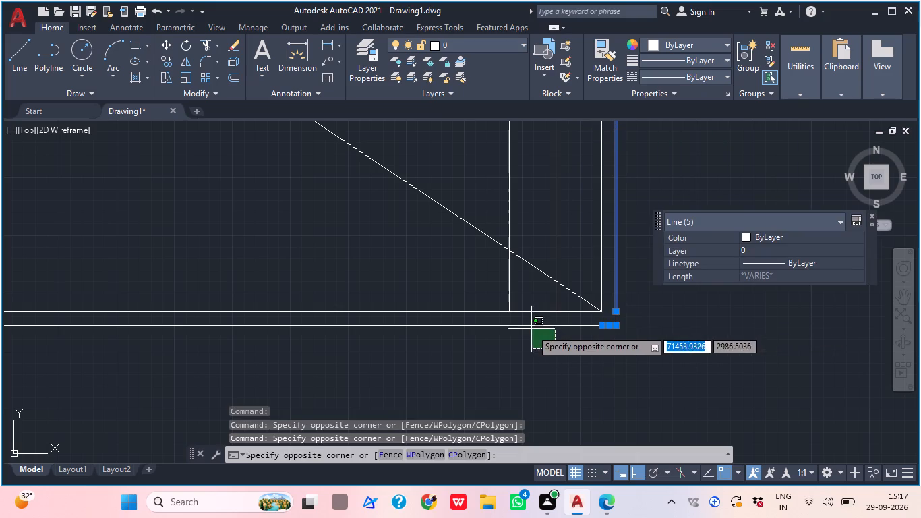
pyautogui.click(516, 321)
pyautogui.scroll(-3, 513, 343)
pyautogui.scroll(2, 196, 344)
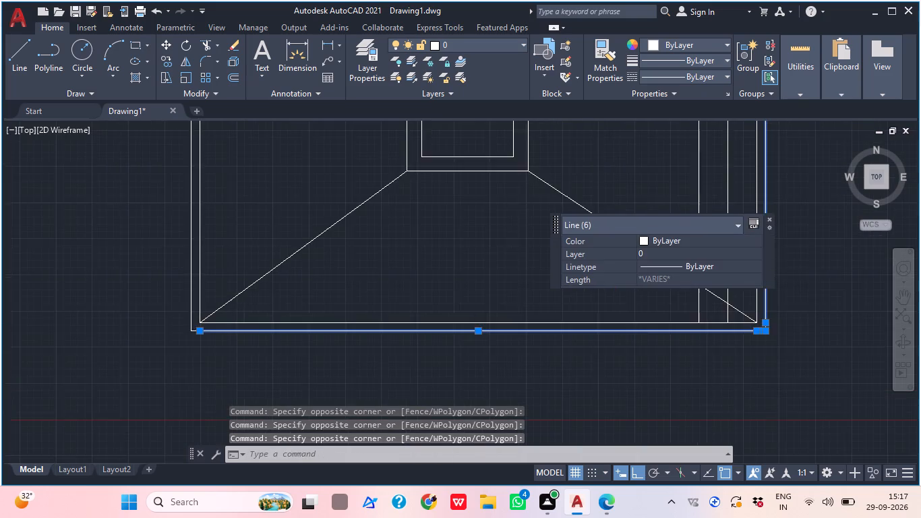
pyautogui.scroll(3, 196, 337)
pyautogui.click(183, 307)
pyautogui.click(158, 261)
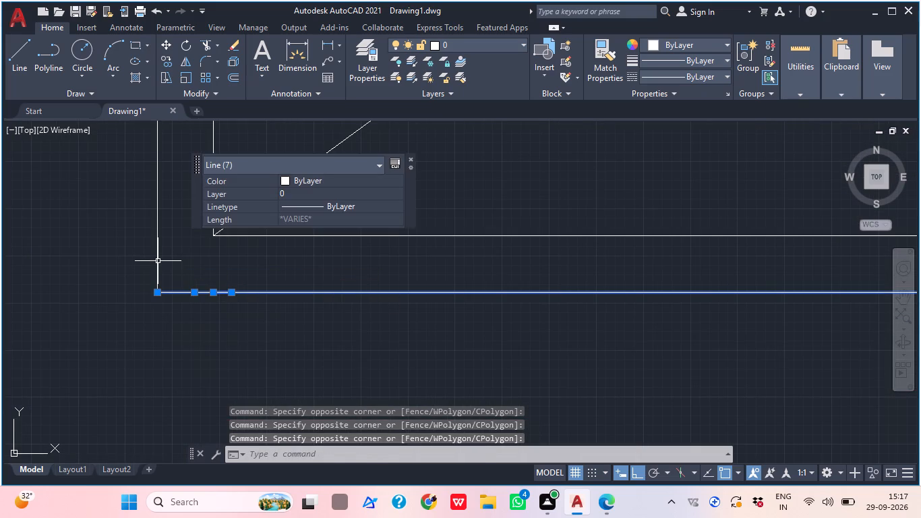
pyautogui.click(163, 264)
pyautogui.click(133, 247)
pyautogui.scroll(-8, 155, 245)
pyautogui.scroll(3, 164, 251)
pyautogui.scroll(-1, 165, 251)
pyautogui.moveTo(303, 237); pyautogui.dragTo(413, 517, button='middle')
pyautogui.moveTo(301, 394); pyautogui.dragTo(404, 260, button='middle')
pyautogui.scroll(1, 378, 387)
pyautogui.scroll(1, 403, 320)
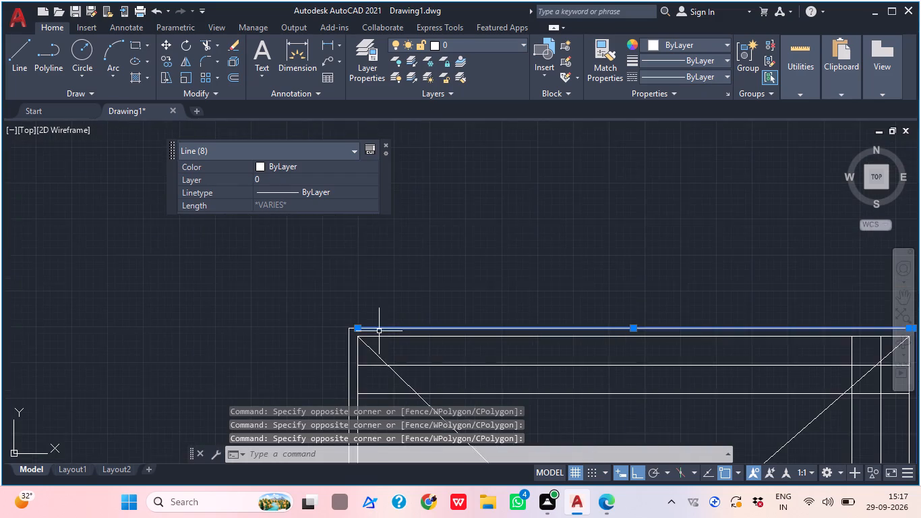
pyautogui.scroll(2, 378, 333)
pyautogui.scroll(2, 319, 328)
pyautogui.click(317, 332)
pyautogui.click(238, 318)
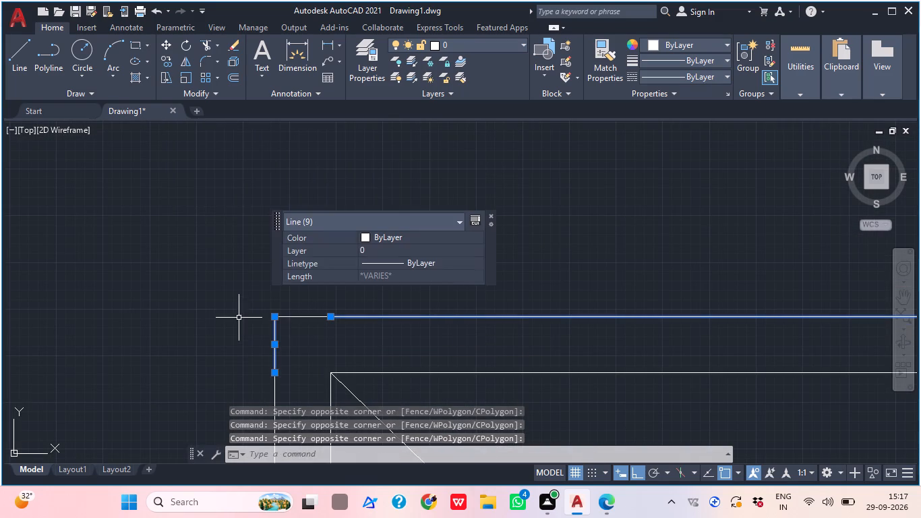
pyautogui.moveTo(306, 330); pyautogui.dragTo(306, 323)
pyautogui.click(299, 301)
pyautogui.scroll(-3, 314, 337)
pyautogui.scroll(-1, 551, 370)
pyautogui.moveTo(551, 370); pyautogui.dragTo(424, 290, button='middle')
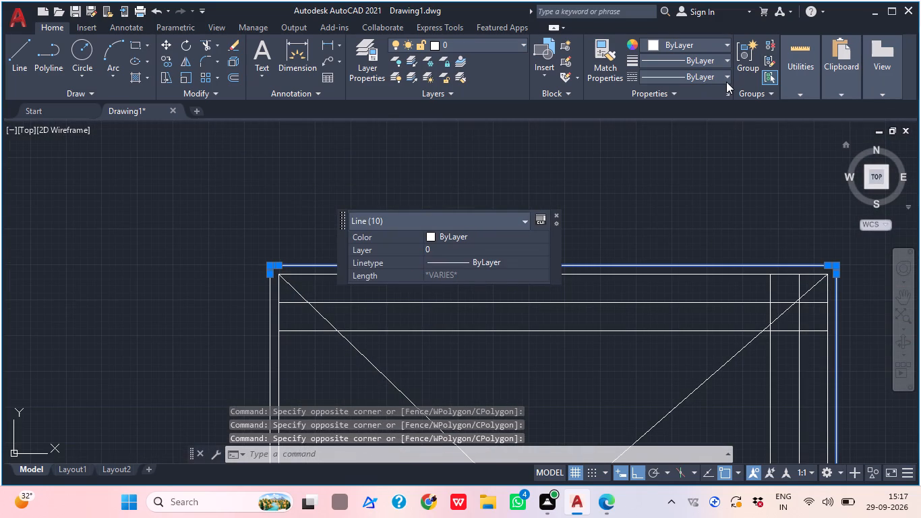
pyautogui.click(726, 81)
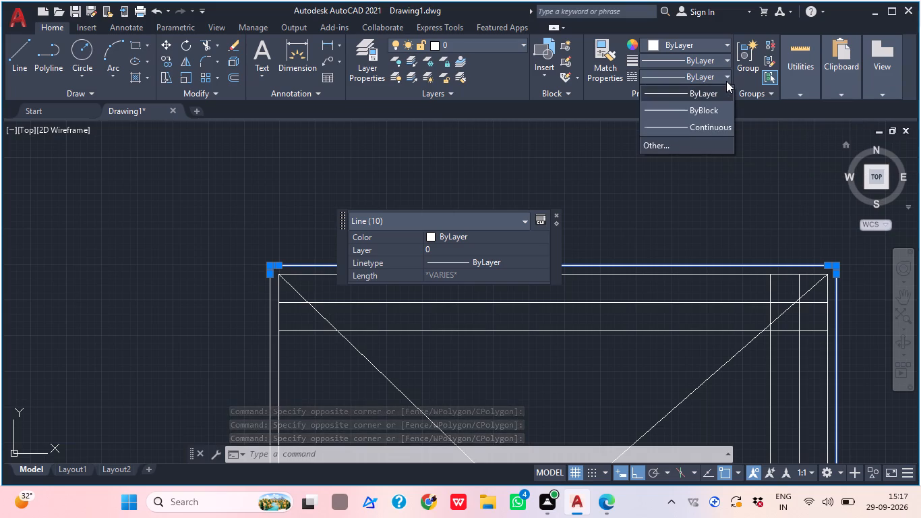
pyautogui.click(680, 130)
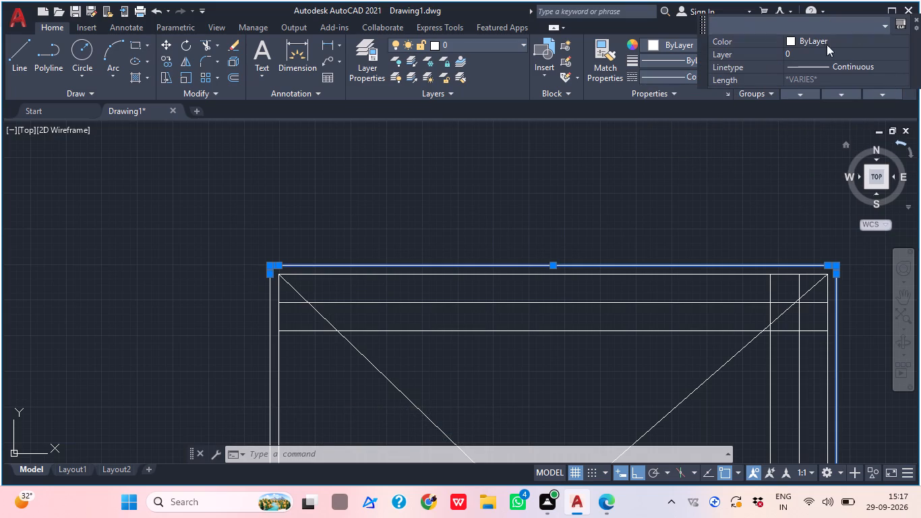
# Load the ACAD_ISO03W100 (ISO dash space) linetype from acadiso.lin into the drawing through the Linetype Manager.
pyautogui.click(674, 75)
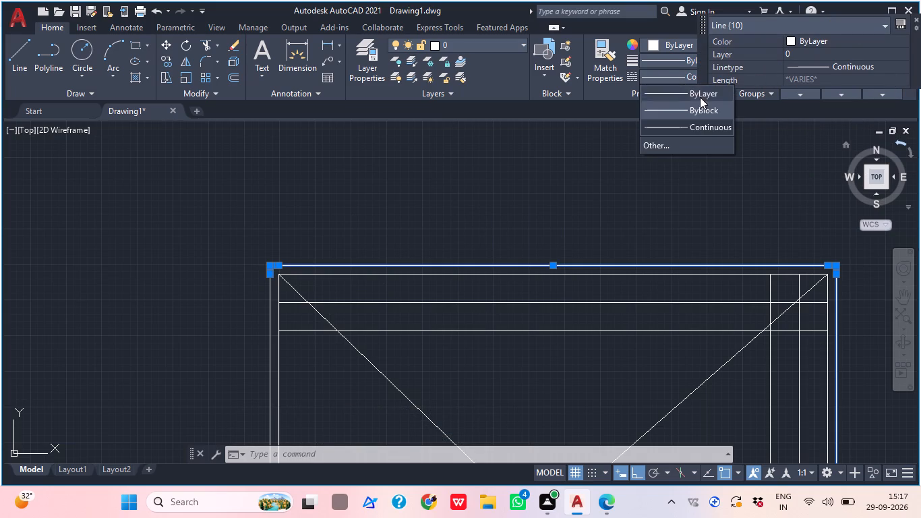
pyautogui.click(662, 150)
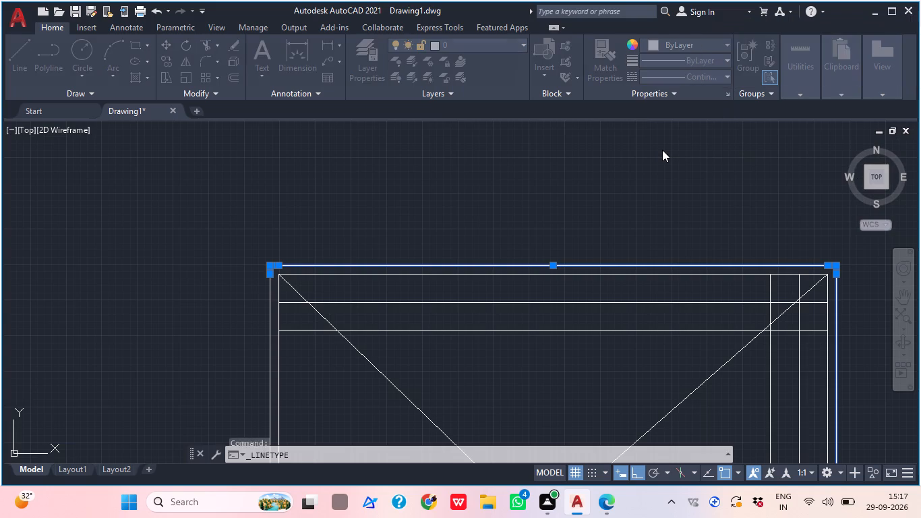
pyautogui.click(566, 136)
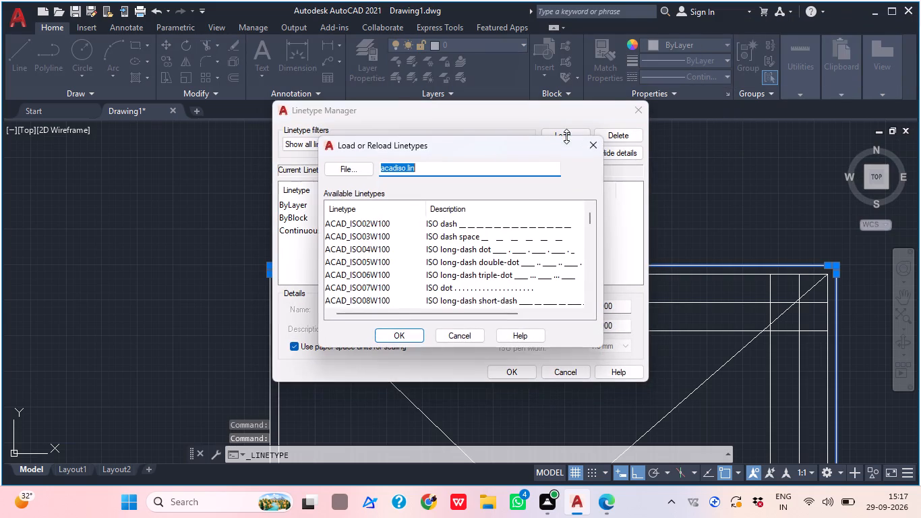
pyautogui.click(515, 239)
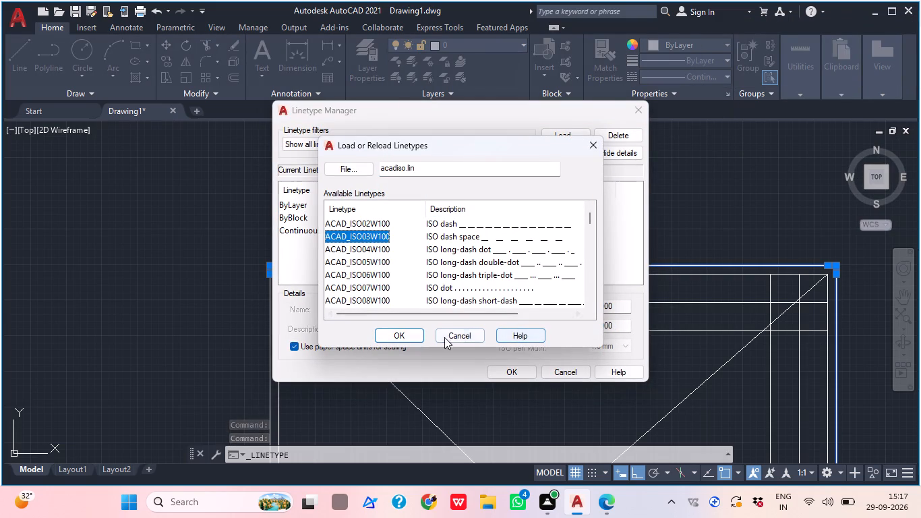
pyautogui.click(409, 335)
pyautogui.click(529, 221)
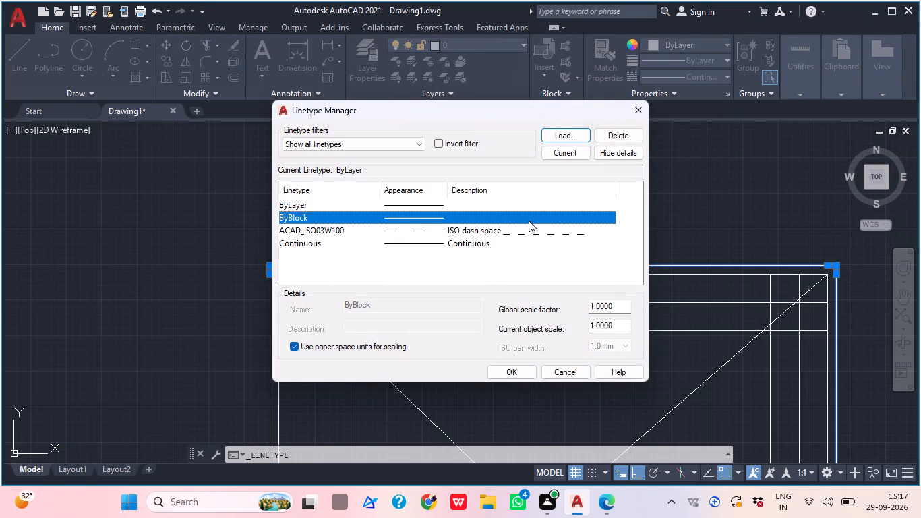
pyautogui.click(529, 223)
pyautogui.click(531, 236)
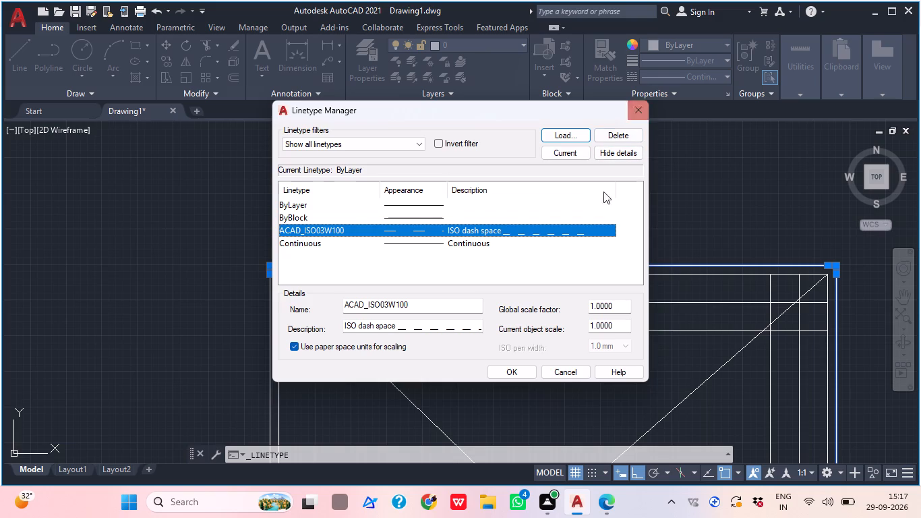
pyautogui.click(507, 375)
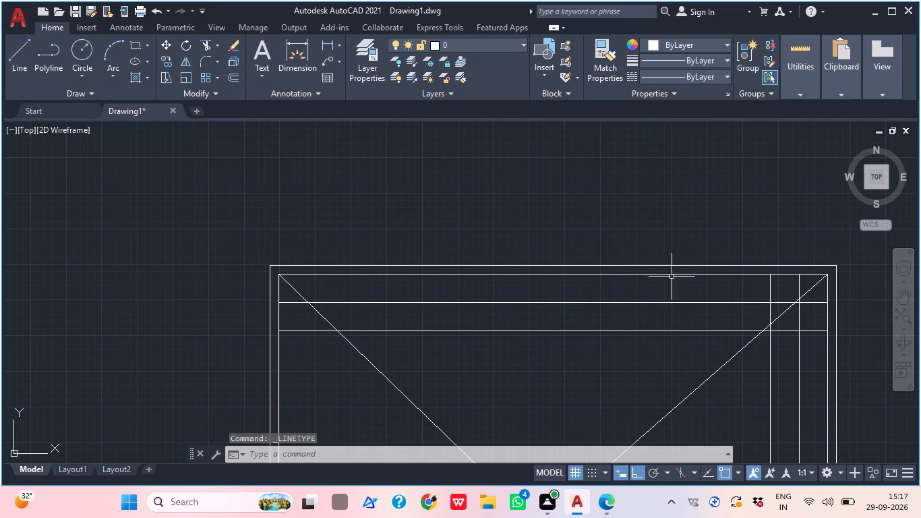
# Set the linetype of the outer border's long top line to ACAD_ISO03W100 and clear the selection.
pyautogui.click(606, 268)
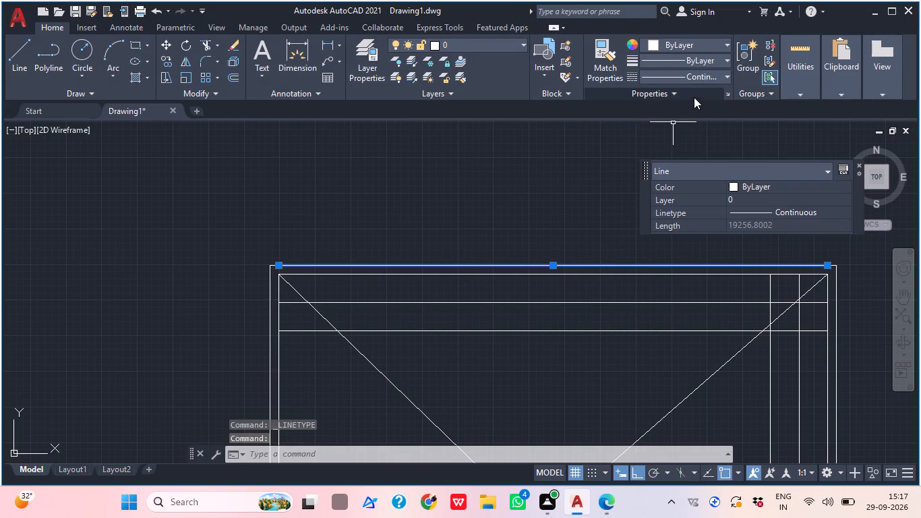
pyautogui.click(722, 80)
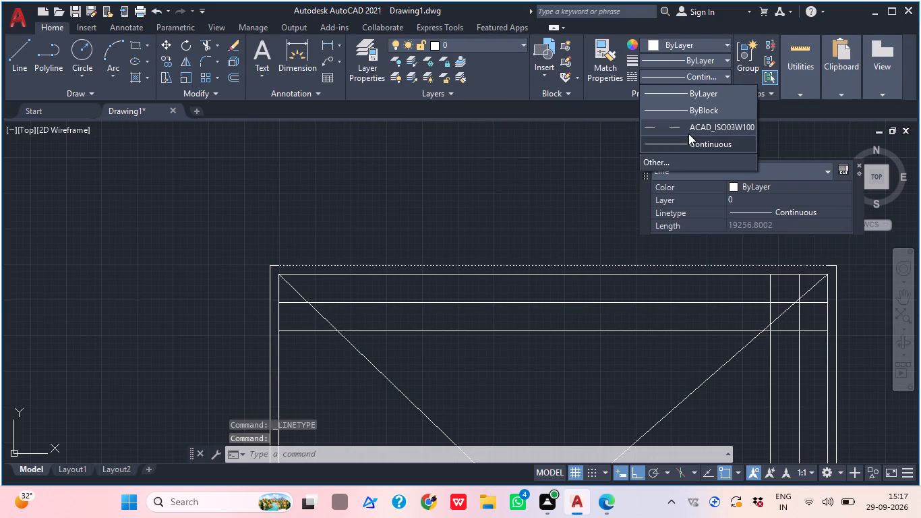
pyautogui.click(688, 134)
pyautogui.moveTo(541, 301); pyautogui.dragTo(515, 301, button='middle')
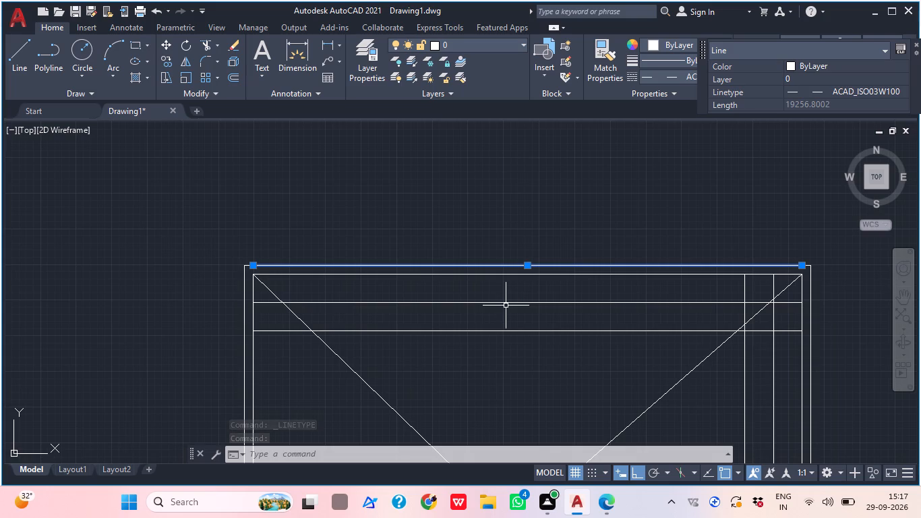
pyautogui.press('Escape')
pyautogui.moveTo(571, 295); pyautogui.dragTo(537, 295, button='middle')
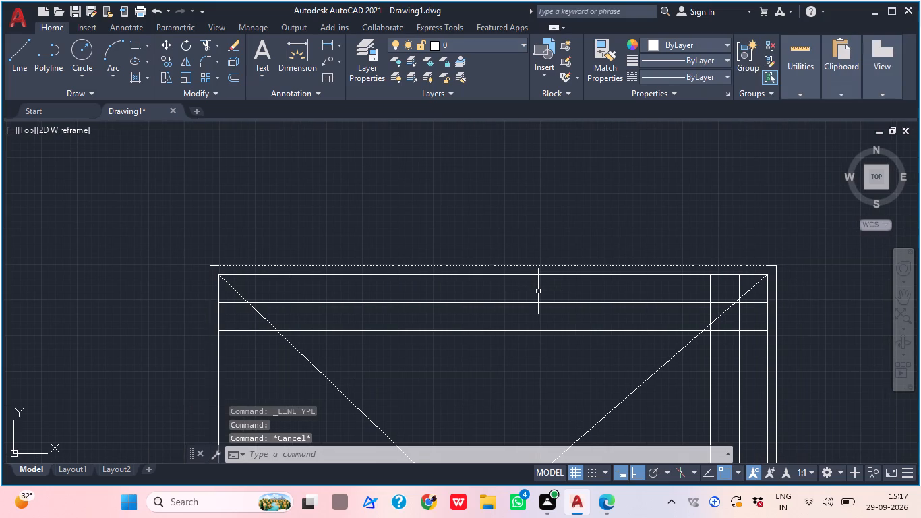
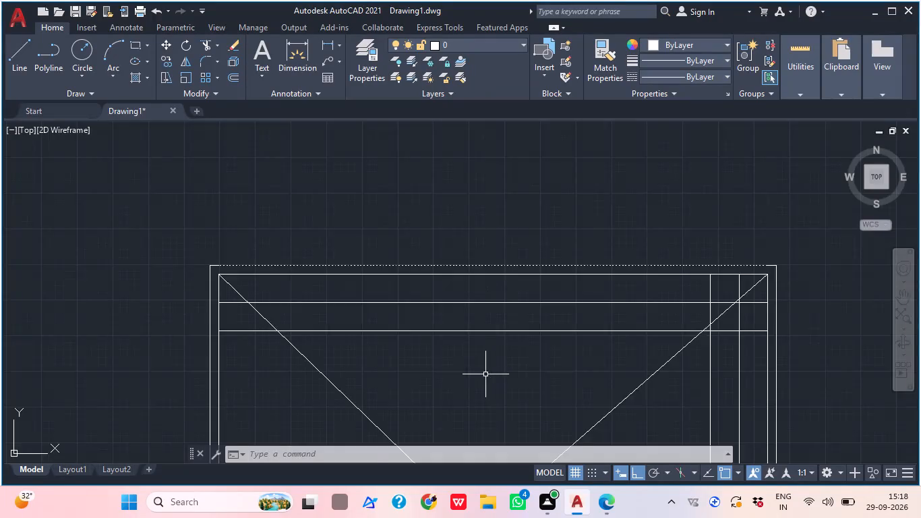
# Set the linetype of the outer border's long right line and the short horizontal segment at its upper-right corner to ACAD_ISO03W100.
pyautogui.moveTo(485, 374); pyautogui.dragTo(429, 338, button='middle')
pyautogui.scroll(1, 718, 299)
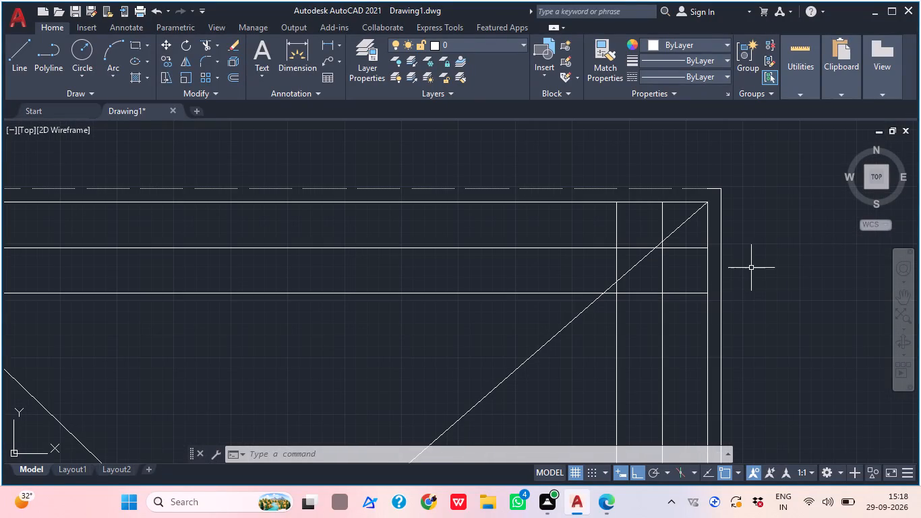
pyautogui.click(727, 192)
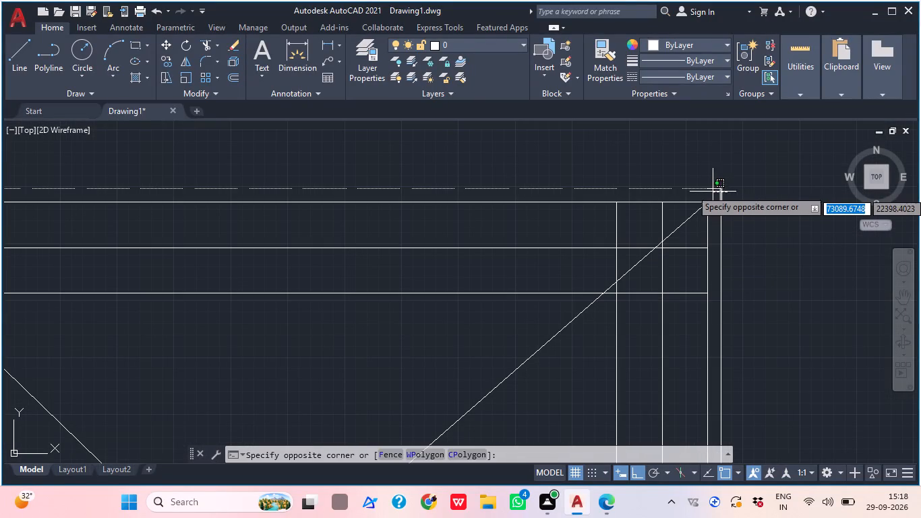
pyautogui.click(707, 184)
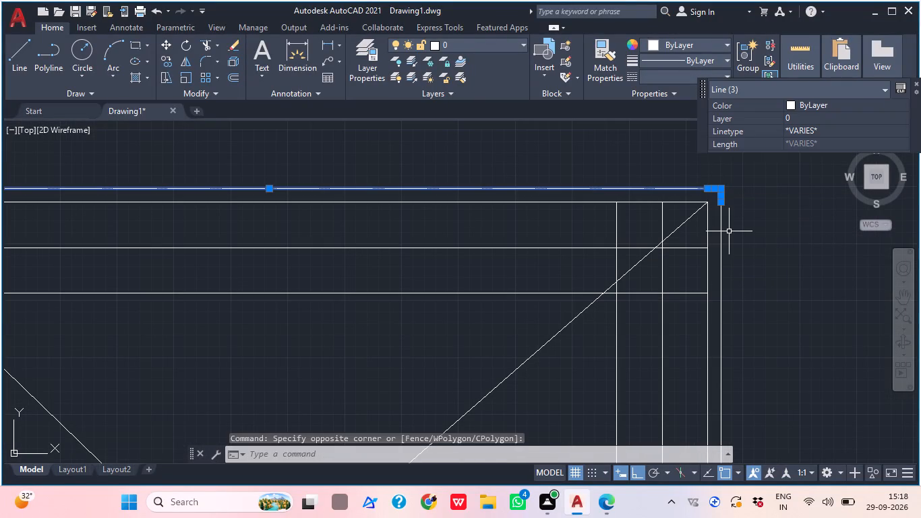
pyautogui.press('Escape')
pyautogui.scroll(5, 726, 194)
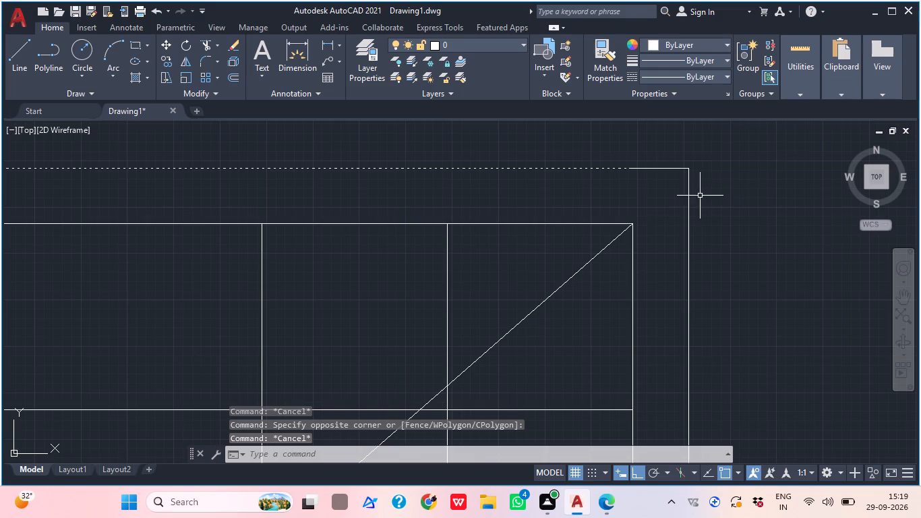
pyautogui.click(676, 183)
pyautogui.click(667, 166)
pyautogui.click(708, 291)
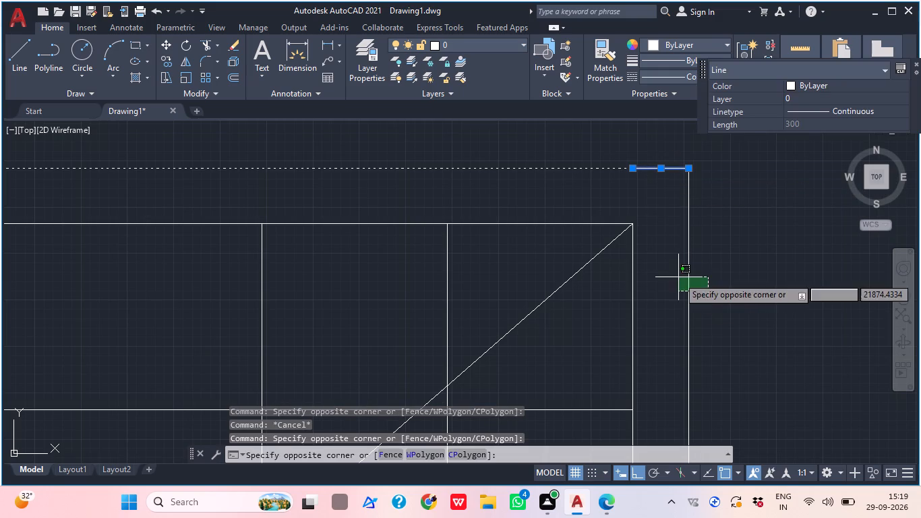
pyautogui.click(676, 277)
pyautogui.click(725, 71)
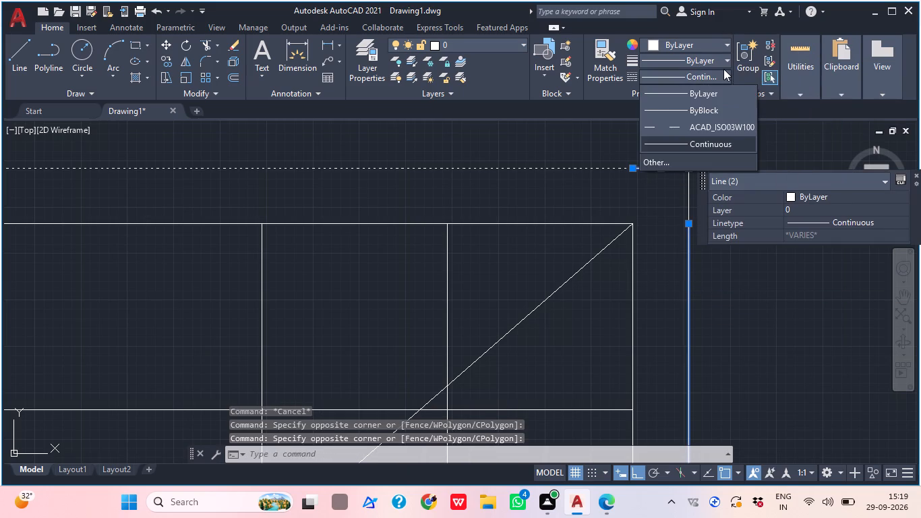
pyautogui.click(718, 123)
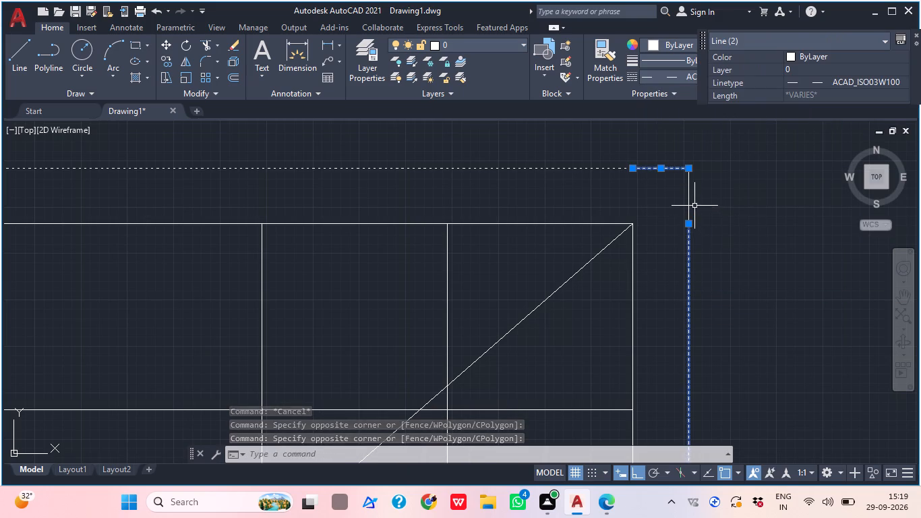
# Set the linetype of the short vertical segment at the outer border's upper-right corner to ACAD_ISO03W100 and clear the selection.
pyautogui.click(694, 202)
pyautogui.click(680, 196)
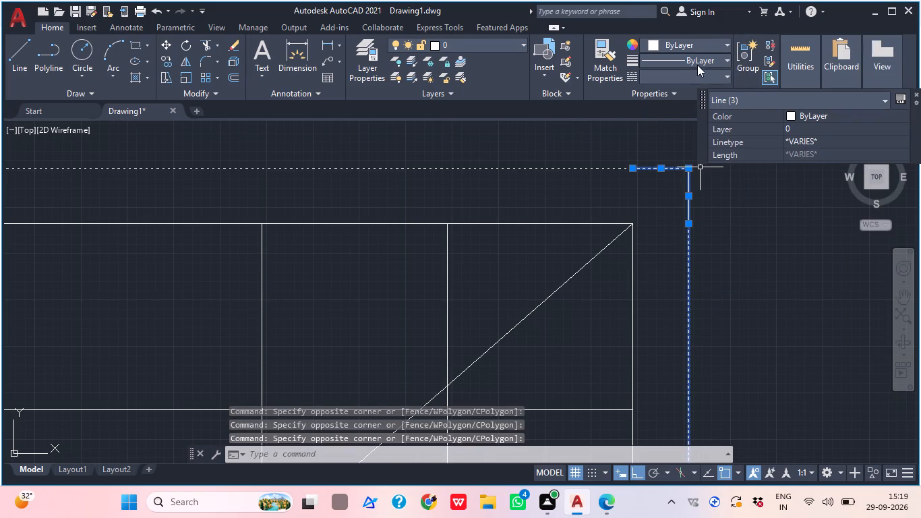
pyautogui.click(709, 74)
pyautogui.click(709, 132)
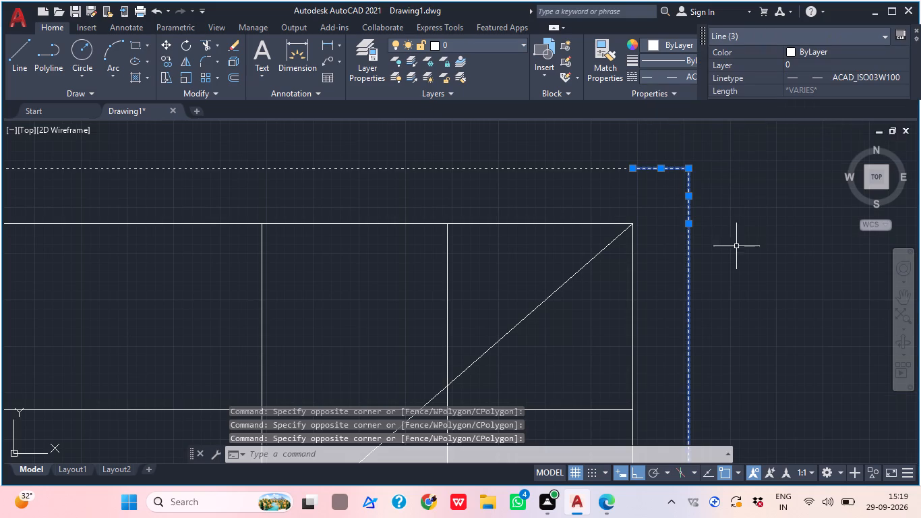
pyautogui.moveTo(735, 250); pyautogui.dragTo(723, 254, button='middle')
pyautogui.press('Escape')
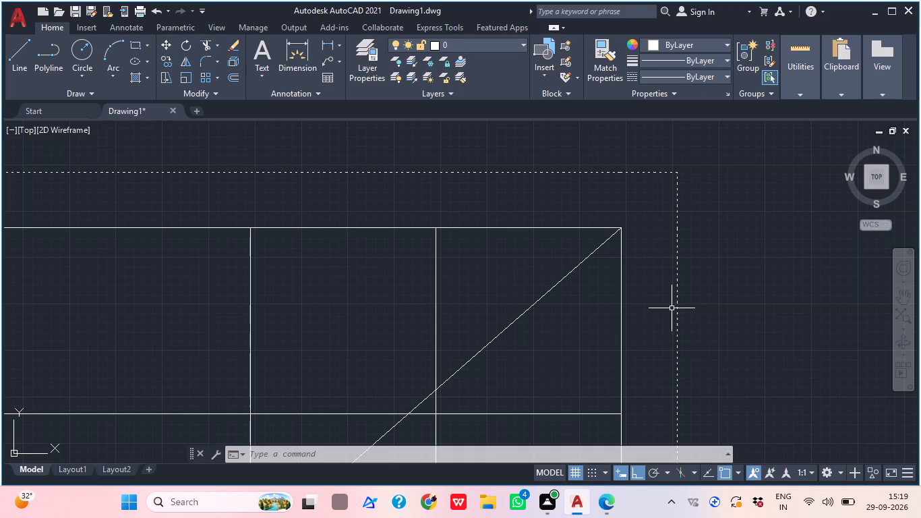
# Draw a vertical line from the bottom midpoint of the central column rectangle down past the footing's outer border.
pyautogui.moveTo(638, 323); pyautogui.dragTo(581, 280, button='middle')
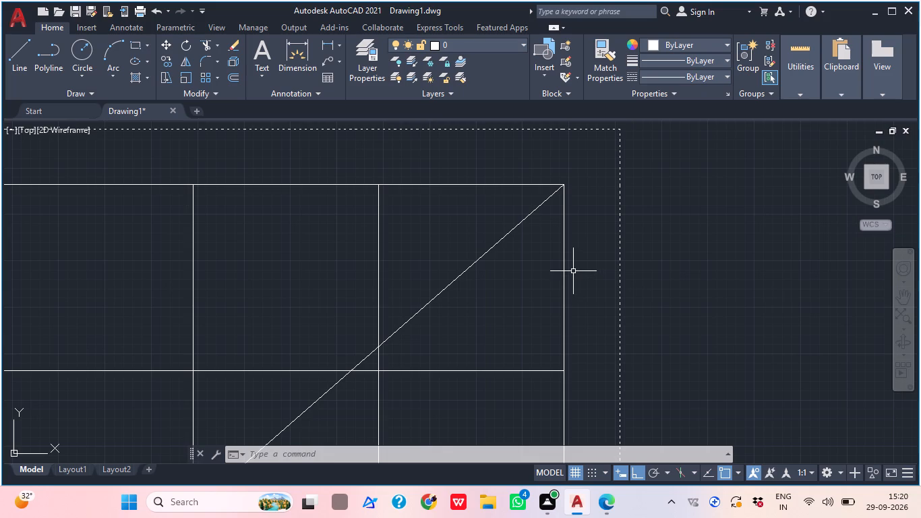
pyautogui.scroll(-4, 488, 298)
pyautogui.moveTo(483, 358); pyautogui.dragTo(483, 325, button='middle')
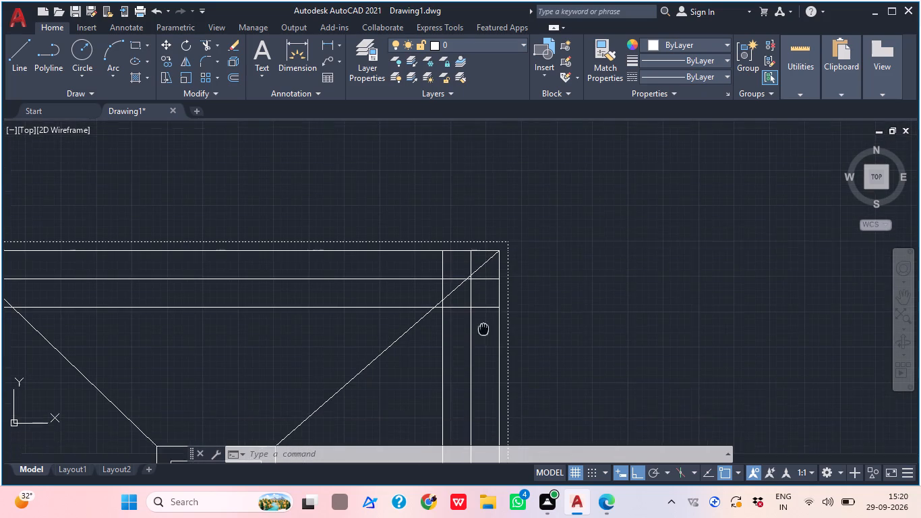
pyautogui.moveTo(483, 325); pyautogui.dragTo(483, 322, button='middle')
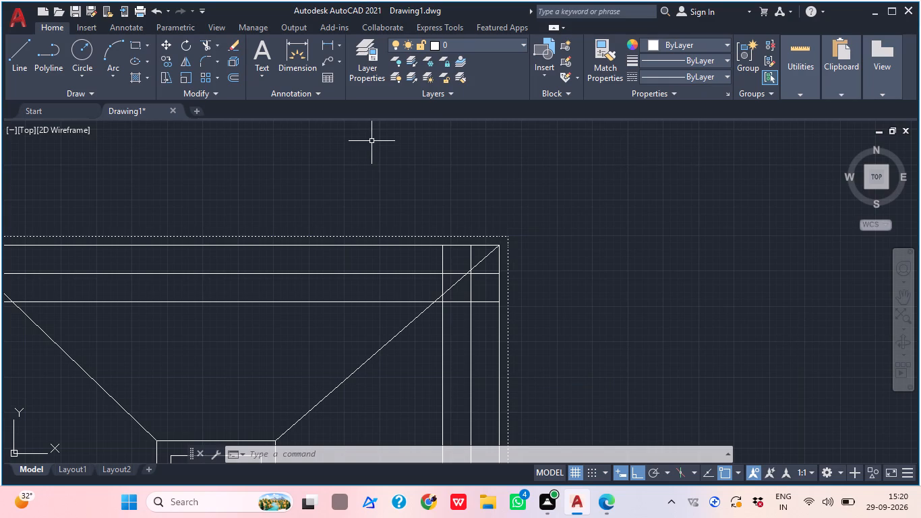
pyautogui.scroll(-3, 372, 151)
pyautogui.moveTo(397, 277); pyautogui.dragTo(471, 241, button='middle')
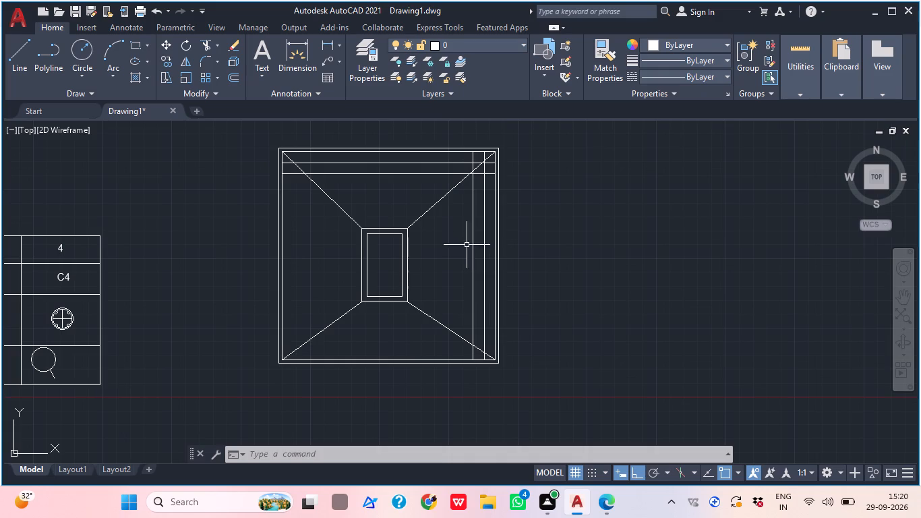
pyautogui.moveTo(389, 420); pyautogui.dragTo(383, 395, button='middle')
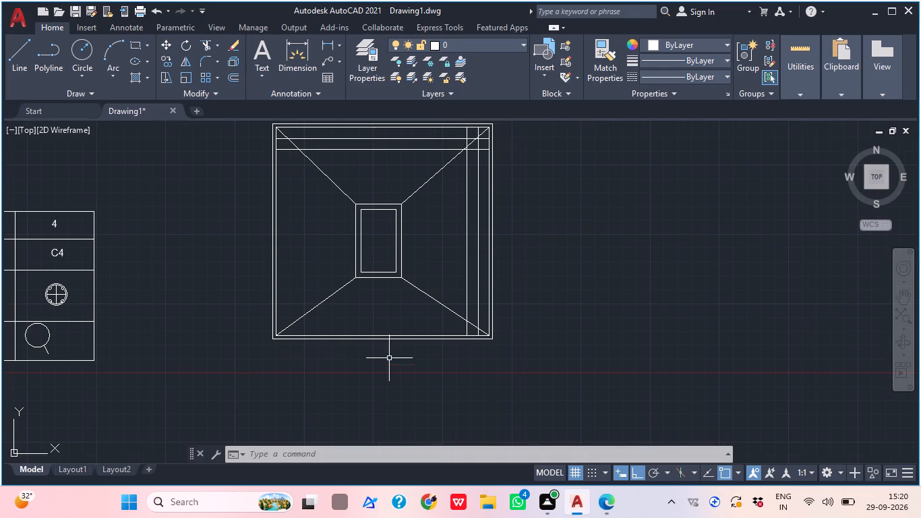
pyautogui.click(9, 53)
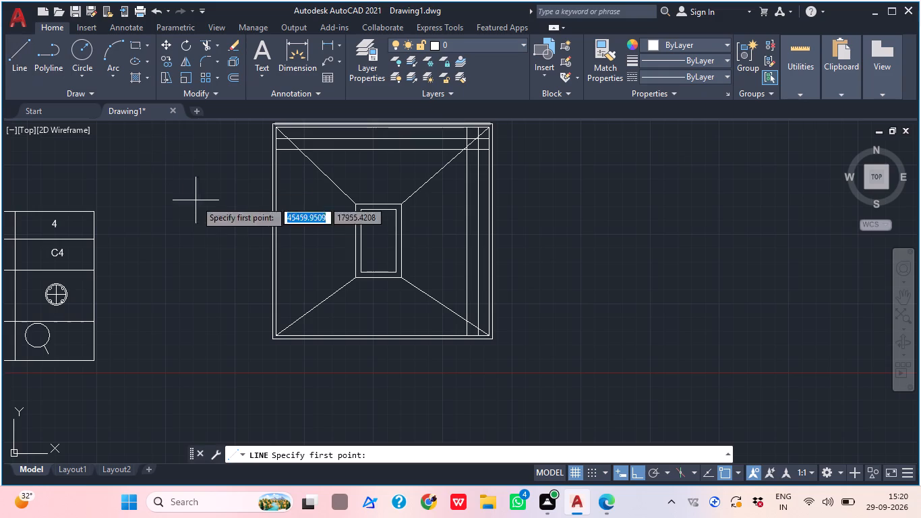
pyautogui.click(380, 277)
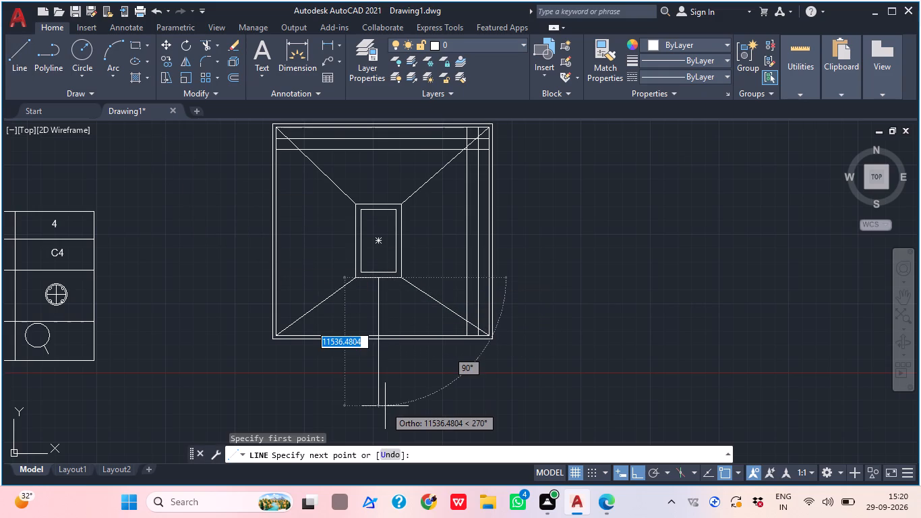
pyautogui.click(385, 412)
pyautogui.moveTo(412, 398); pyautogui.dragTo(412, 310, button='middle')
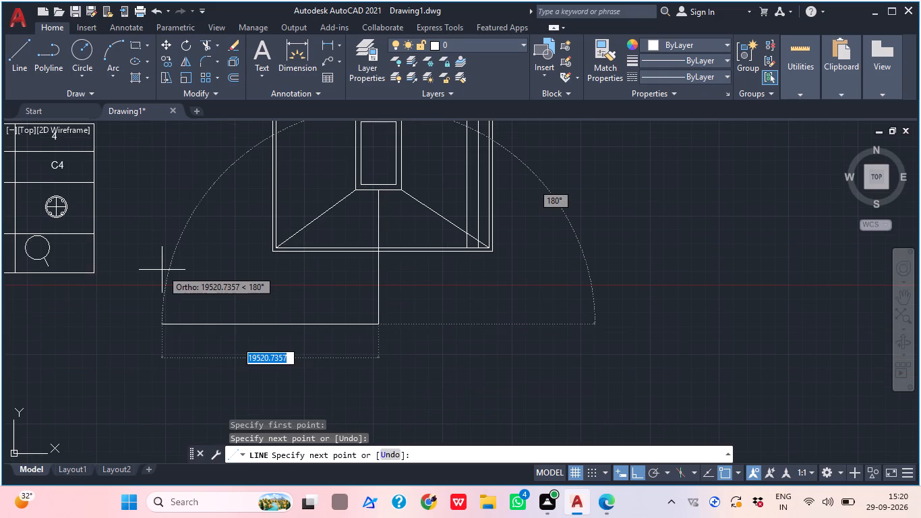
pyautogui.press('Escape')
# Draw a horizontal line about 20,950 long below the footing plan, spanning slightly beyond the plan's width.
pyautogui.scroll(-2, 353, 305)
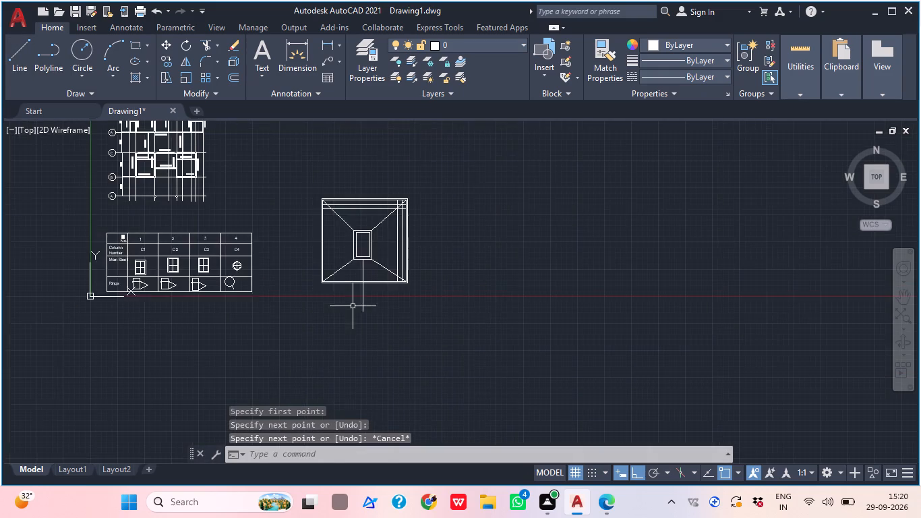
pyautogui.moveTo(356, 308); pyautogui.dragTo(318, 357, button='middle')
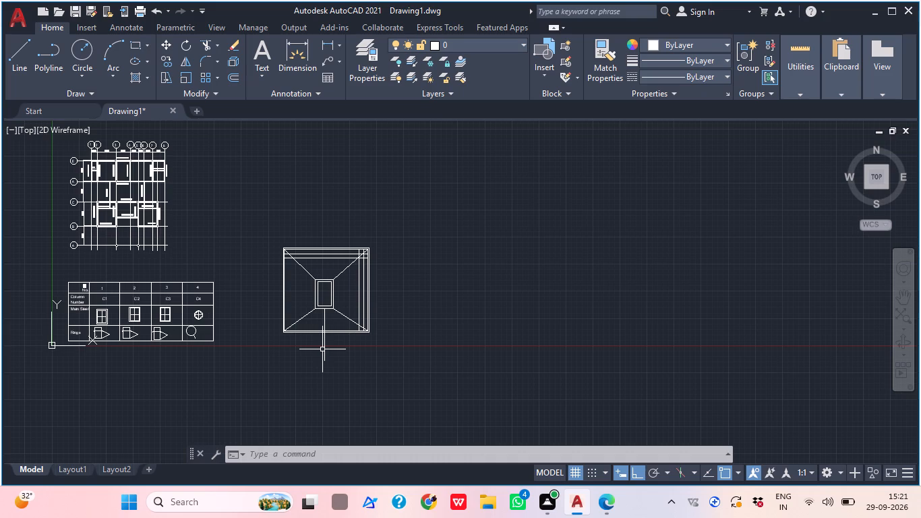
pyautogui.moveTo(259, 473); pyautogui.dragTo(249, 473, button='middle')
pyautogui.moveTo(277, 410); pyautogui.dragTo(246, 393, button='middle')
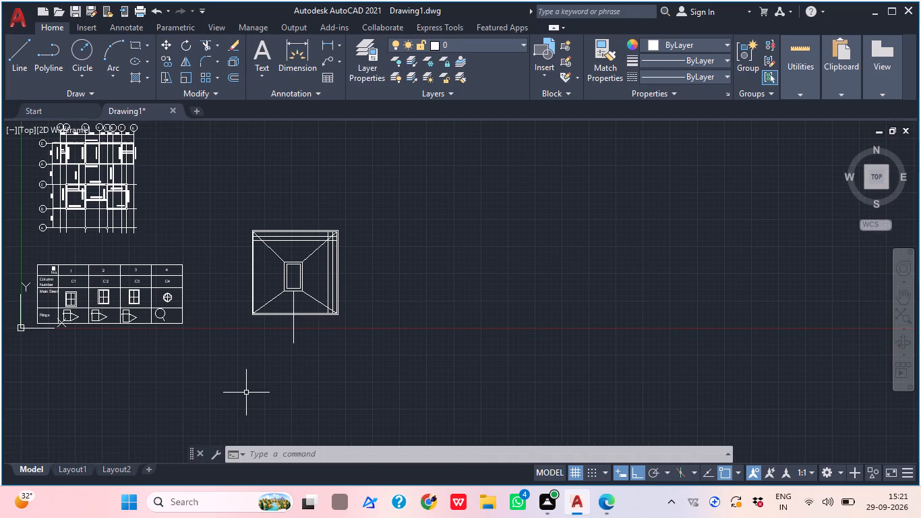
pyautogui.scroll(1, 276, 347)
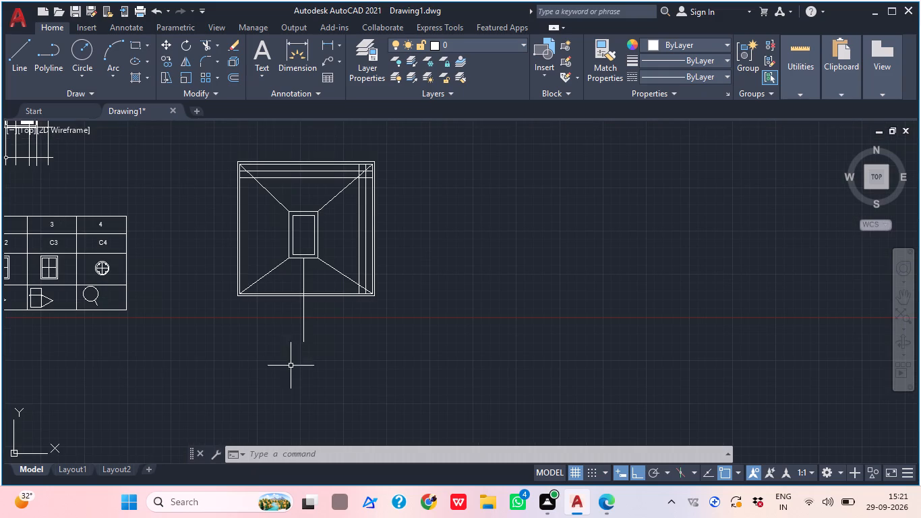
pyautogui.press('l')
pyautogui.press('space')
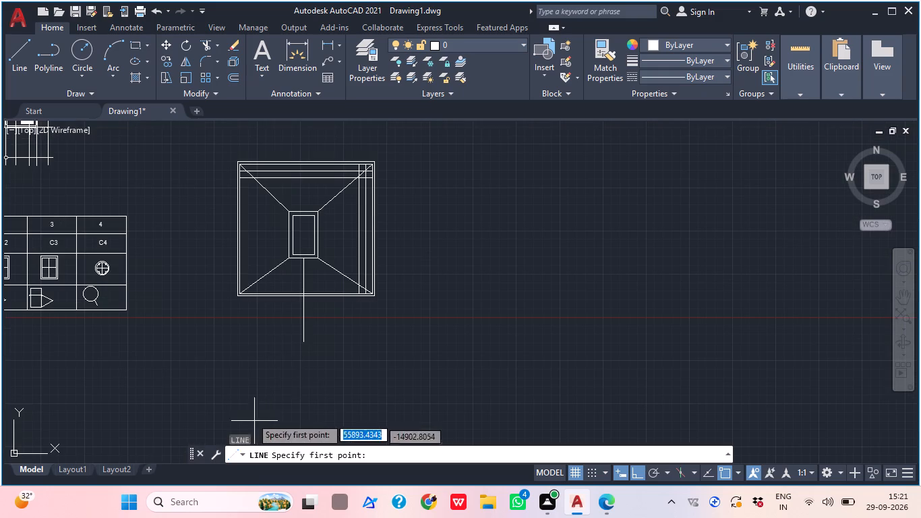
pyautogui.click(231, 383)
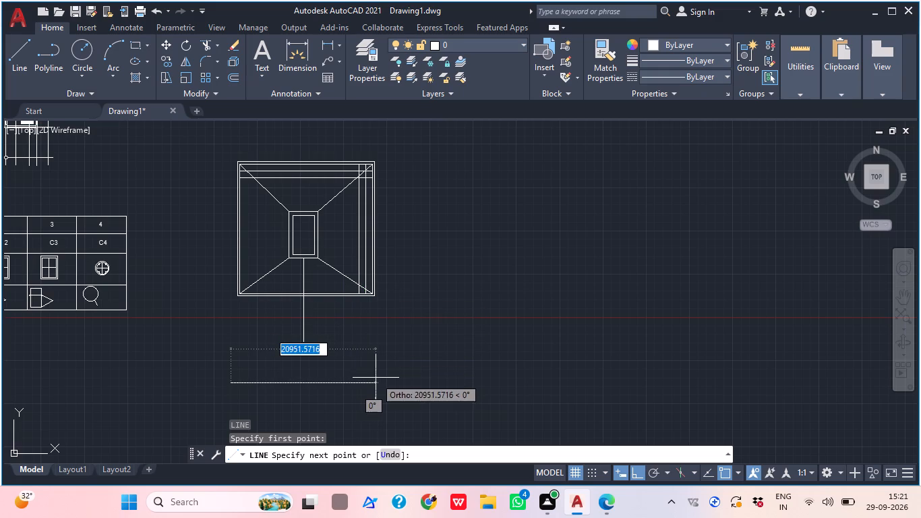
pyautogui.click(376, 378)
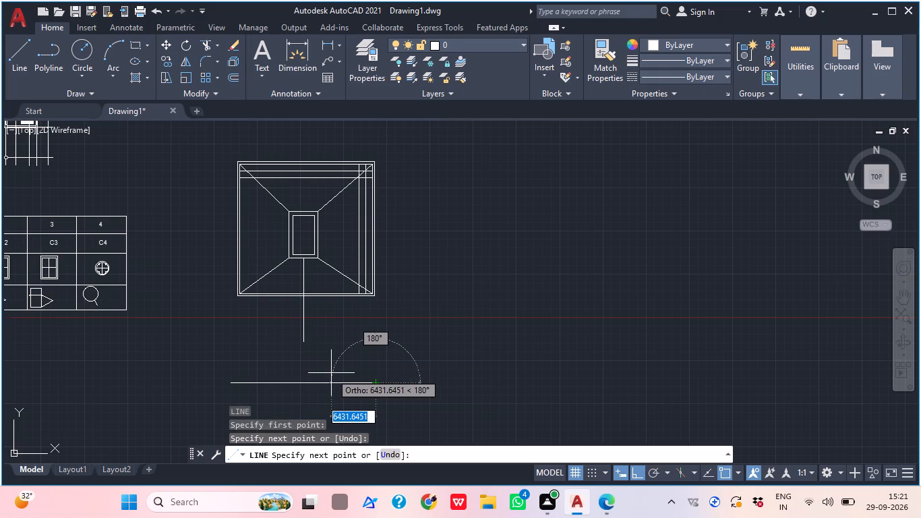
pyautogui.press('Escape')
# Offset the horizontal line below the footing plan 1000 upward.
pyautogui.press('o')
pyautogui.press('space')
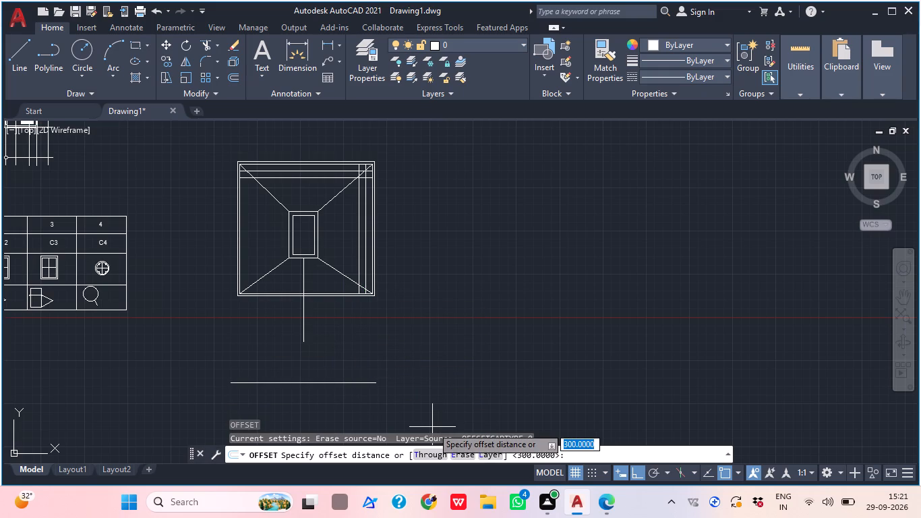
pyautogui.write('1000')
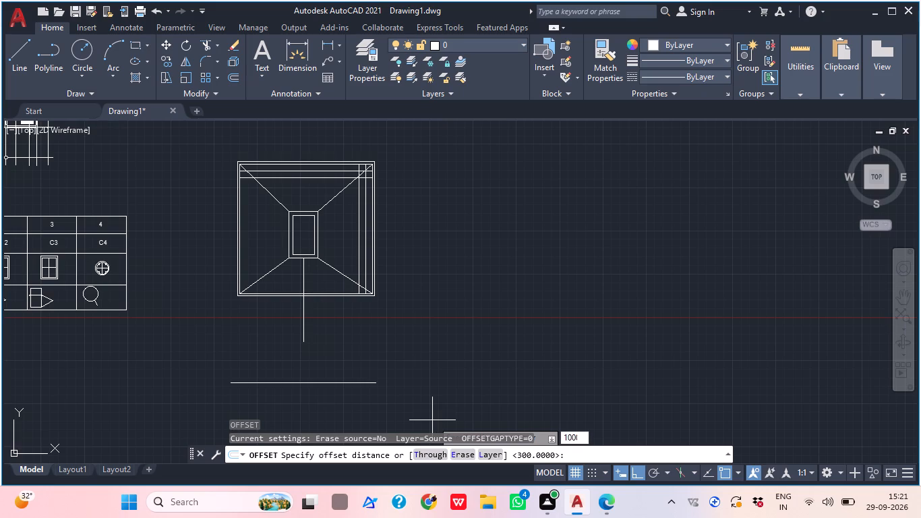
pyautogui.press('Return')
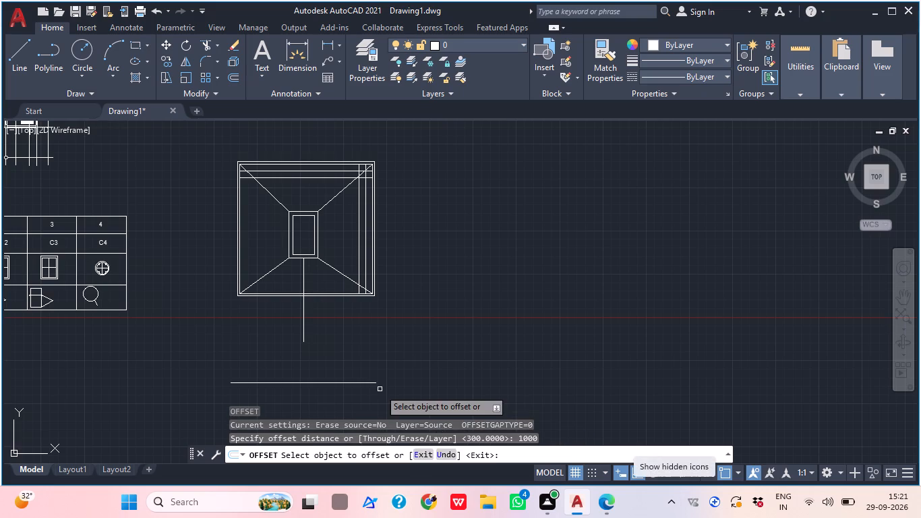
pyautogui.click(345, 383)
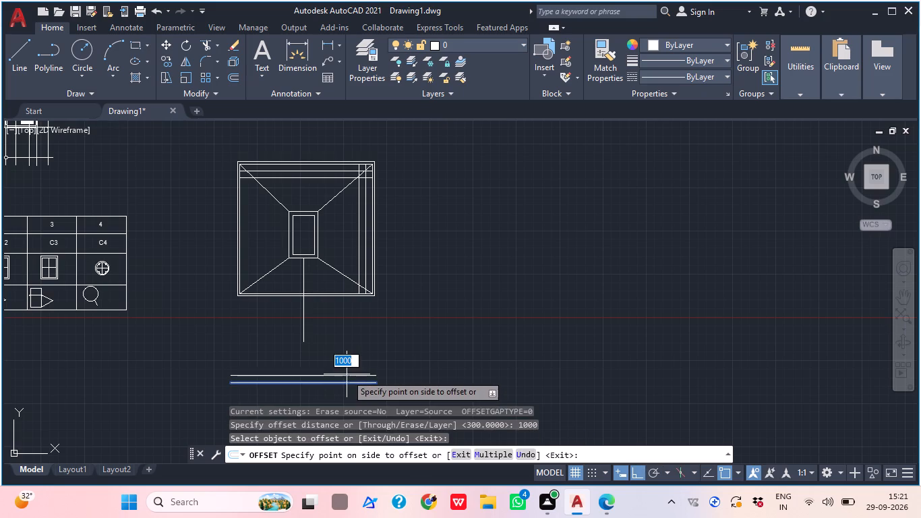
pyautogui.click(347, 370)
pyautogui.moveTo(367, 383); pyautogui.dragTo(403, 371, button='middle')
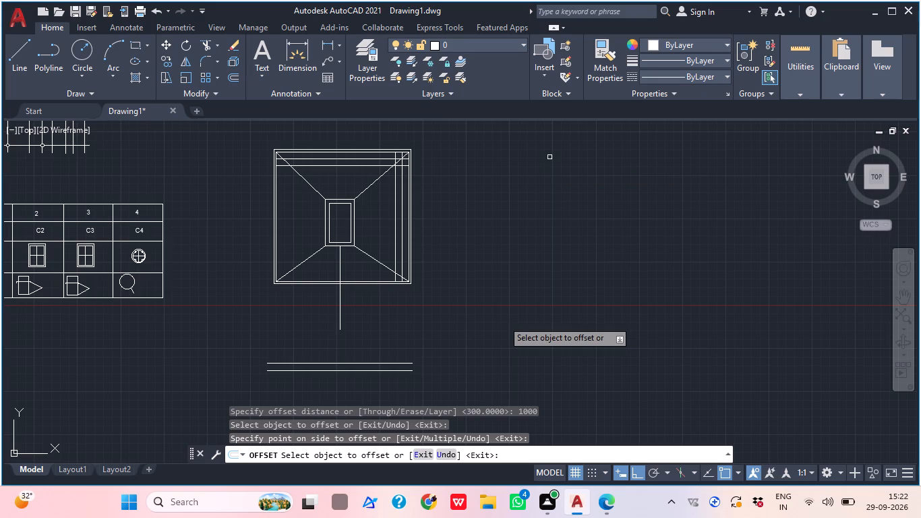
pyautogui.press('Escape')
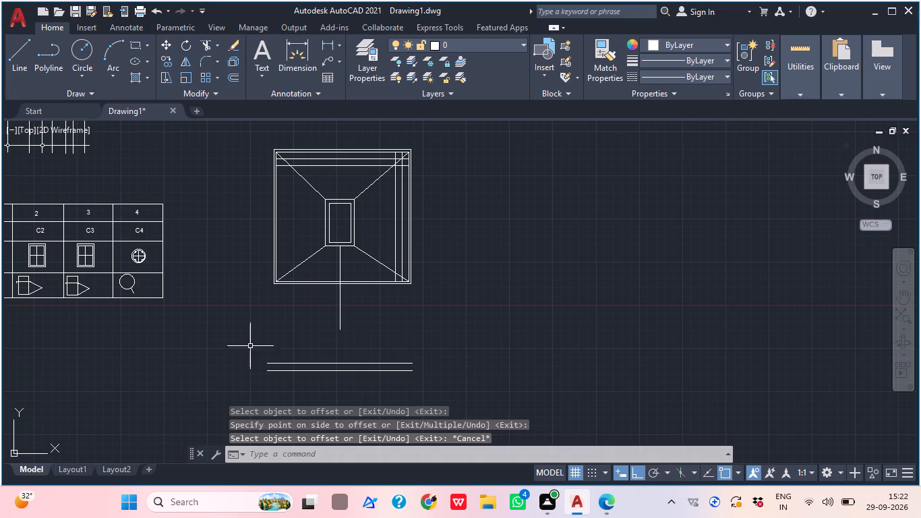
# Draw a vertical line about 4,790 long from just below the central vertical line down to the upper horizontal line.
pyautogui.moveTo(315, 346); pyautogui.dragTo(315, 328, button='middle')
pyautogui.scroll(2, 322, 328)
pyautogui.press('l')
pyautogui.press('space')
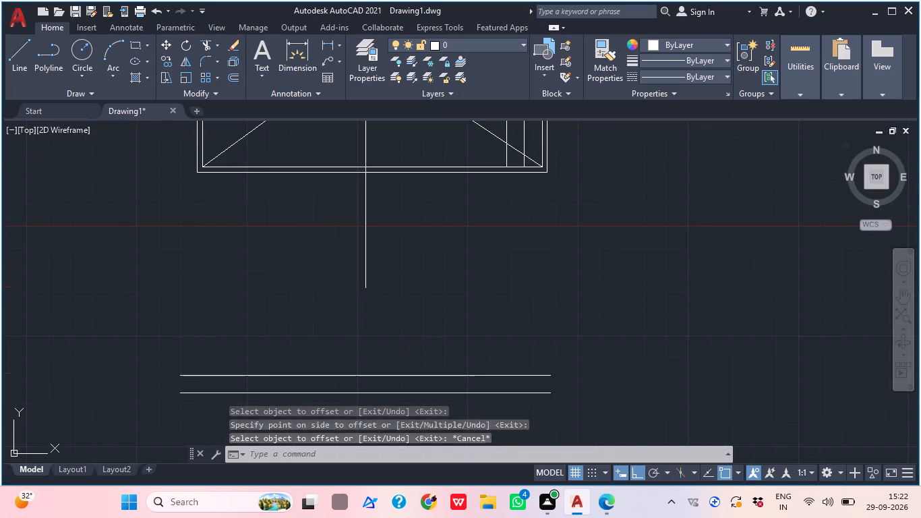
pyautogui.scroll(3, 365, 296)
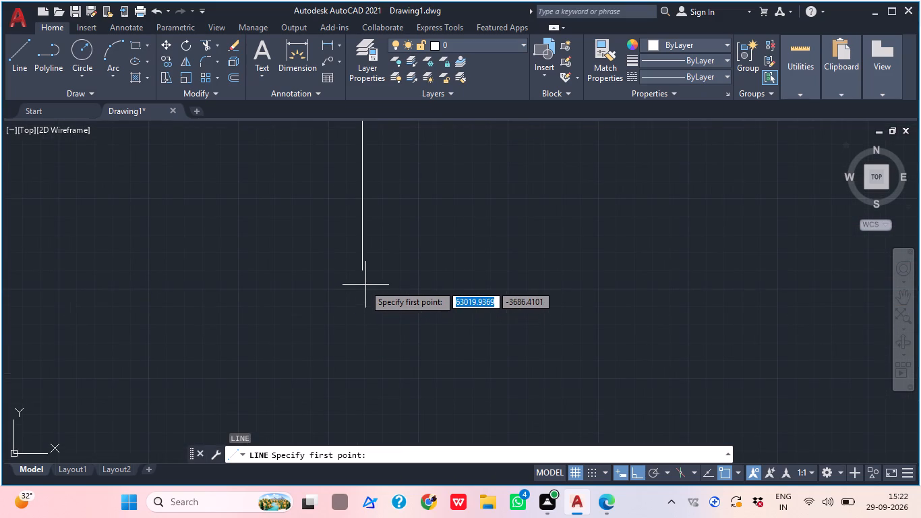
pyautogui.click(361, 283)
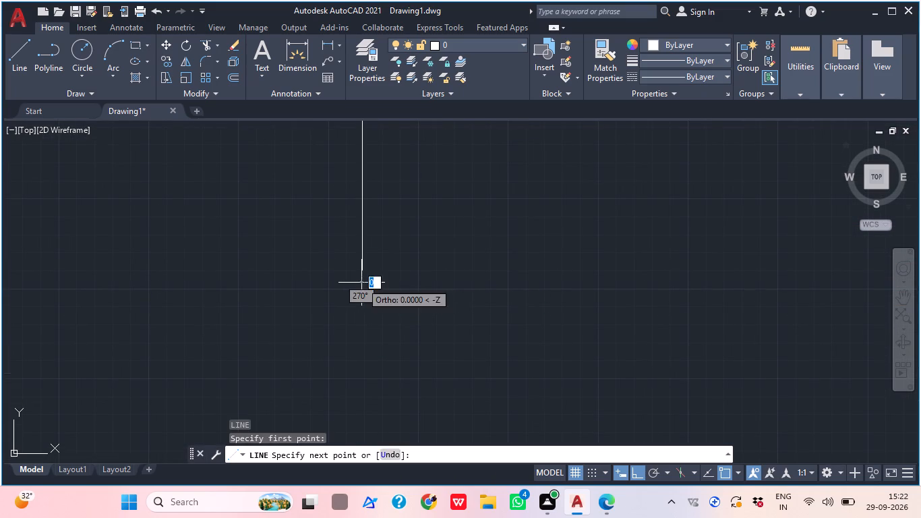
pyautogui.scroll(-1, 361, 283)
pyautogui.scroll(1, 361, 283)
pyautogui.scroll(-2, 361, 283)
pyautogui.moveTo(336, 318); pyautogui.dragTo(347, 261, button='middle')
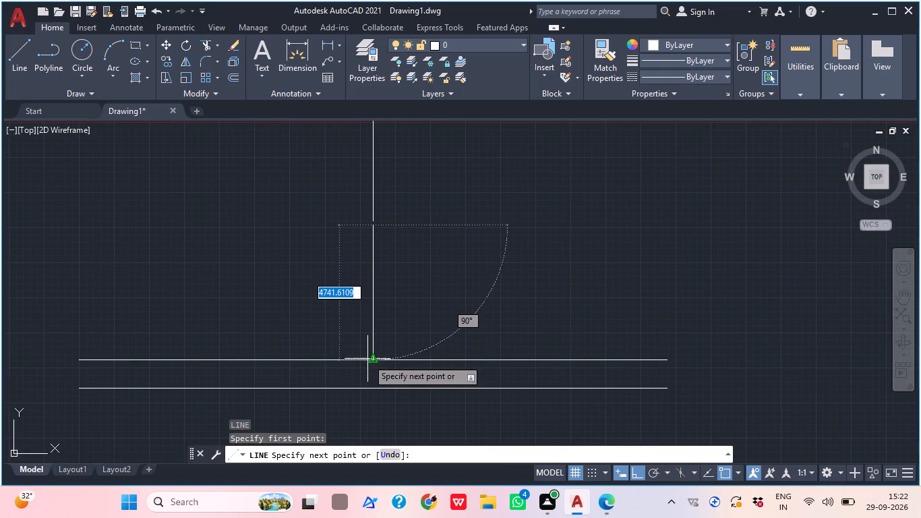
pyautogui.click(367, 359)
pyautogui.press('Escape')
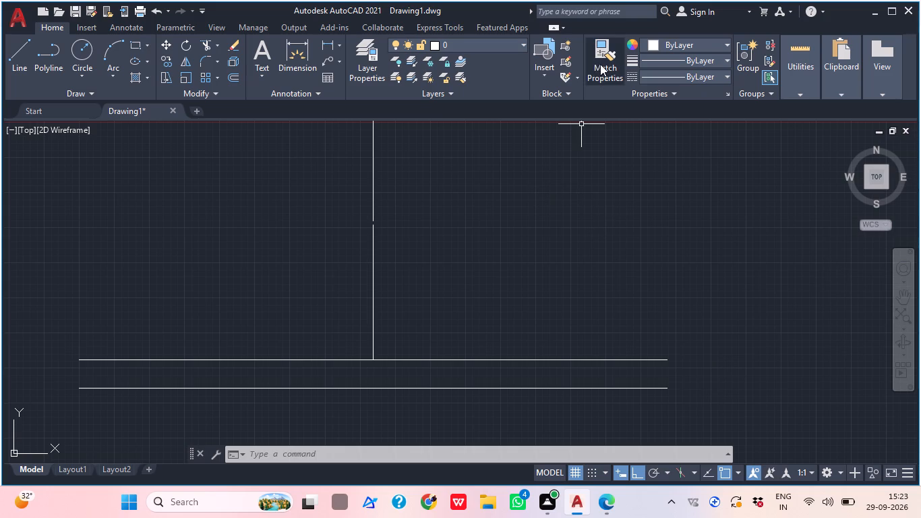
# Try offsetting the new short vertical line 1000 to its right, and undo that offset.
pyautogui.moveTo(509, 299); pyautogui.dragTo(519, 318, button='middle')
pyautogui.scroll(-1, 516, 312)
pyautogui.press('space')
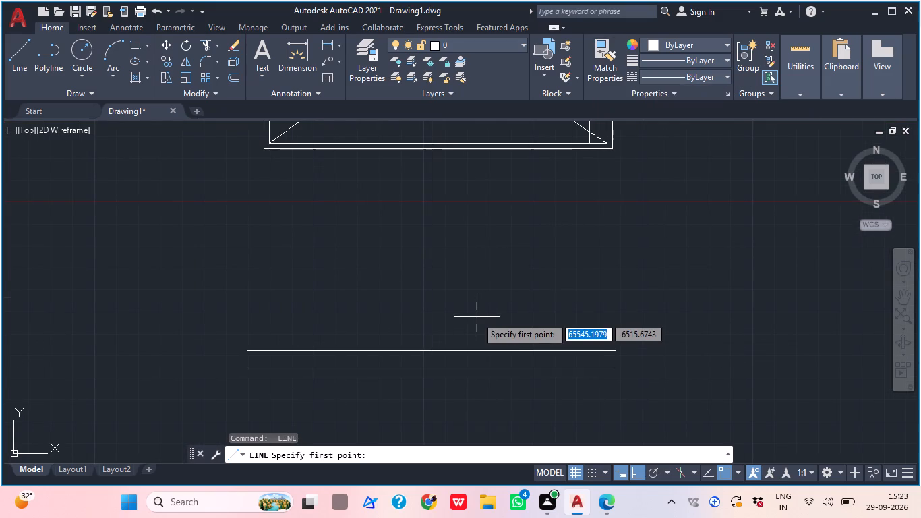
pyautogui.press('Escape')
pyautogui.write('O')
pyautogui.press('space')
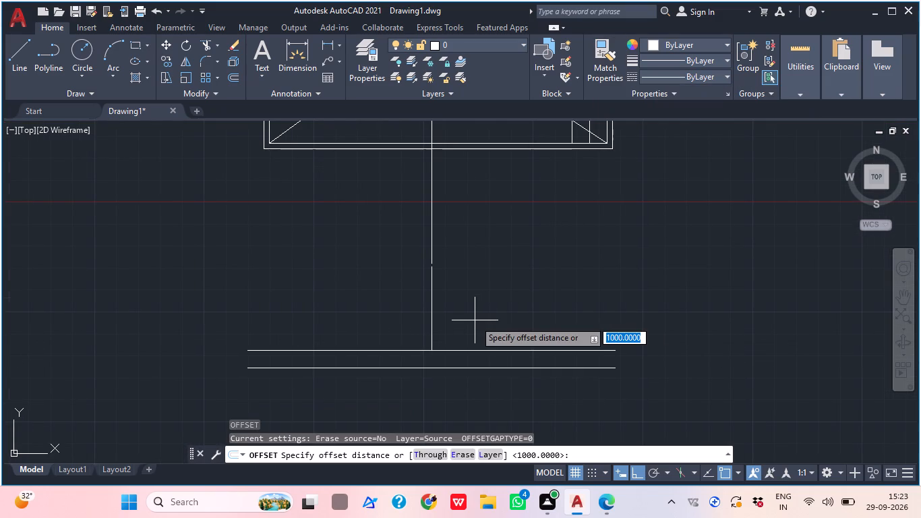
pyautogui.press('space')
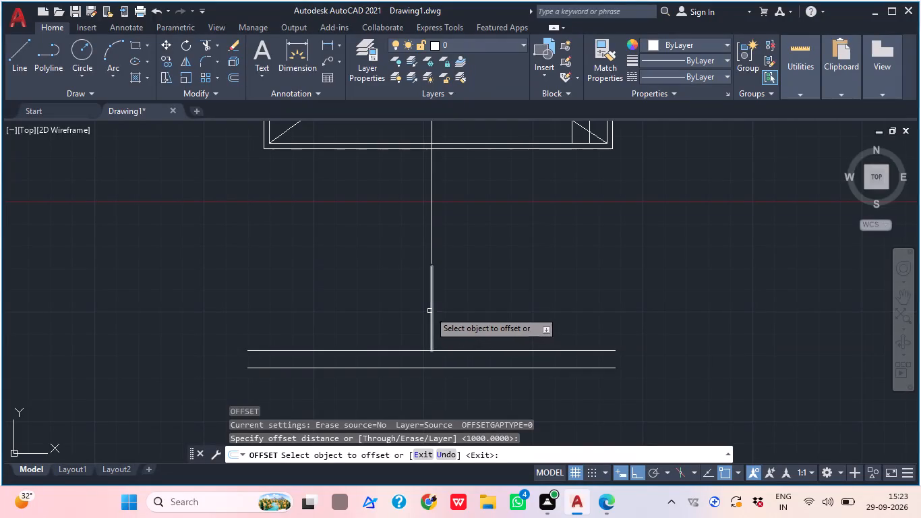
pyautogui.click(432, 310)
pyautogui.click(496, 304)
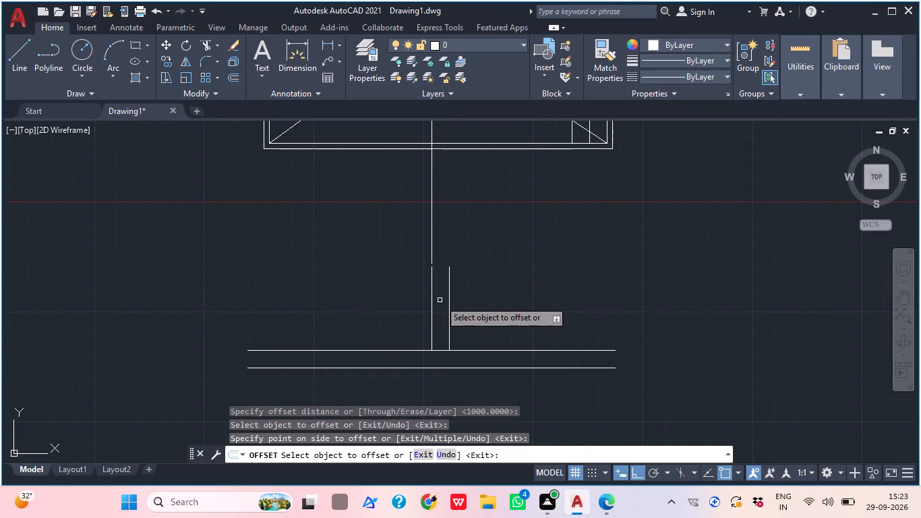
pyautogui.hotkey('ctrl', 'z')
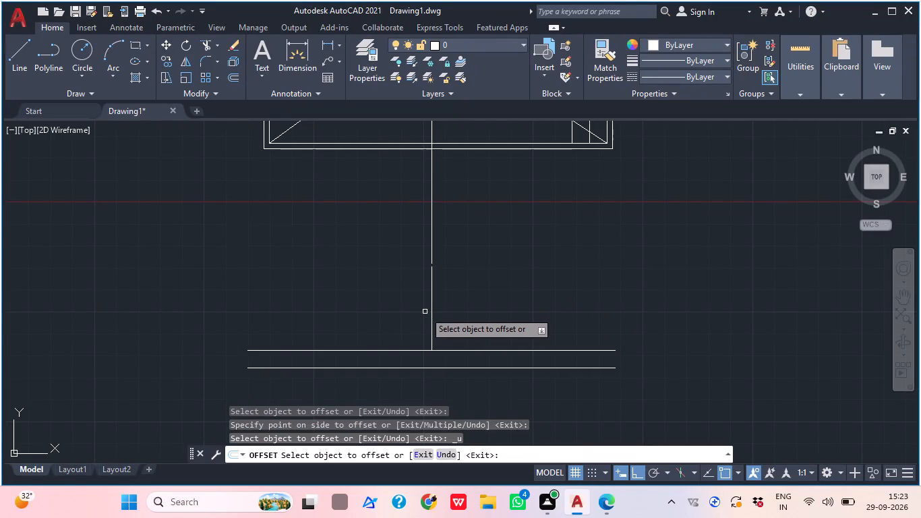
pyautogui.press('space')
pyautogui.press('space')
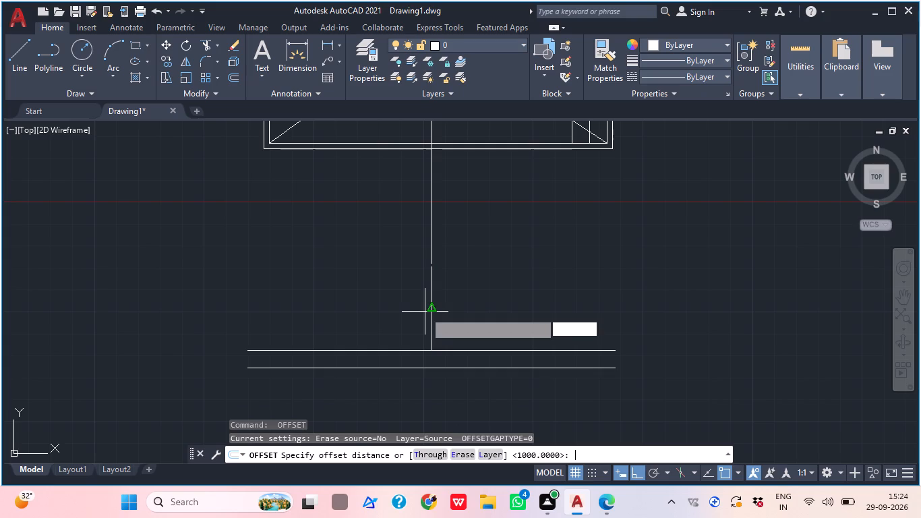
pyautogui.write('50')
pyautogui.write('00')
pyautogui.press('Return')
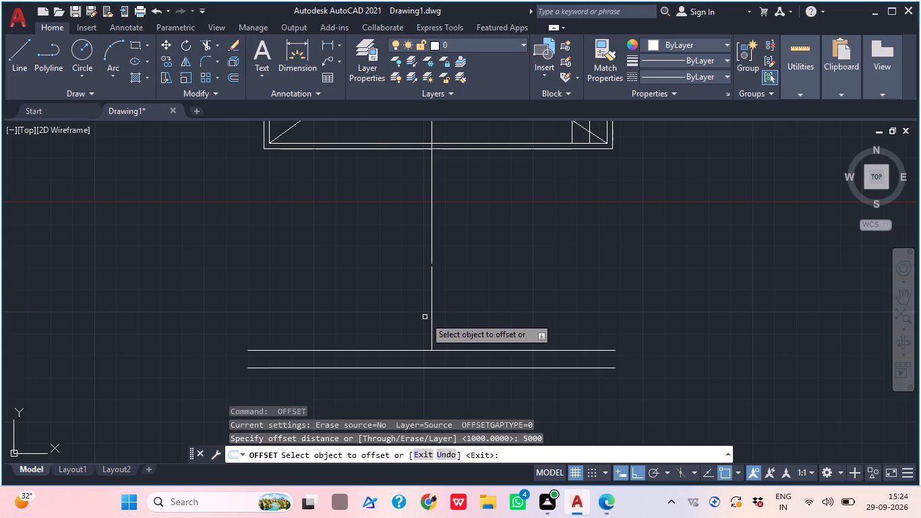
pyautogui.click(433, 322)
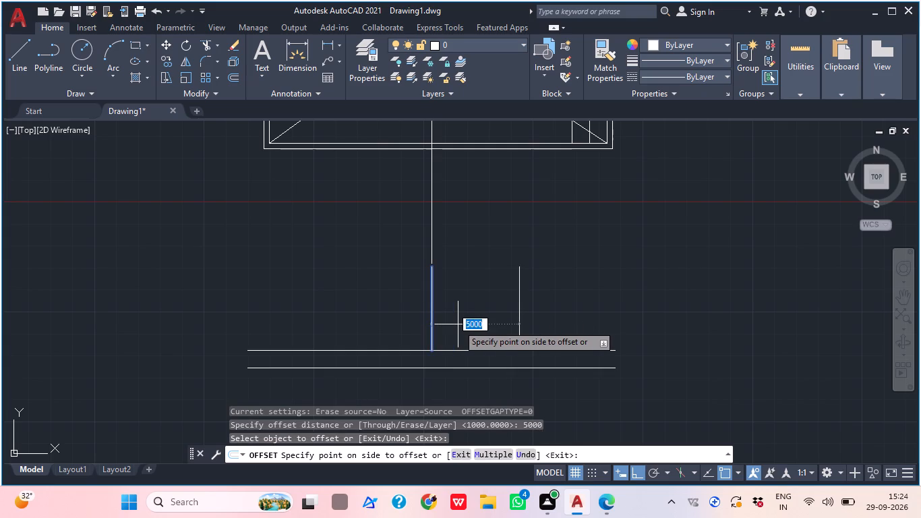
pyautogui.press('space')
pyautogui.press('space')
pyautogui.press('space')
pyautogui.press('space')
# Offset the short vertical line above the horizontal pair 500 to each side.
pyautogui.press('space')
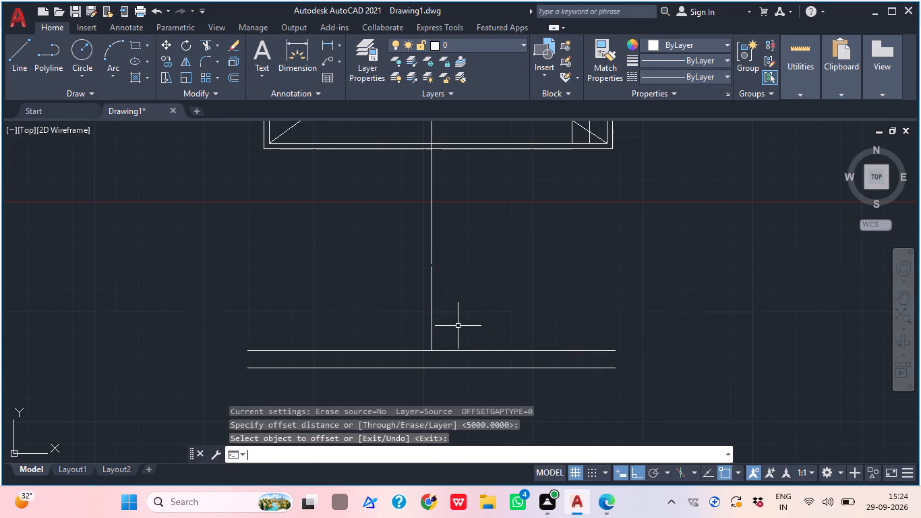
pyautogui.press('5')
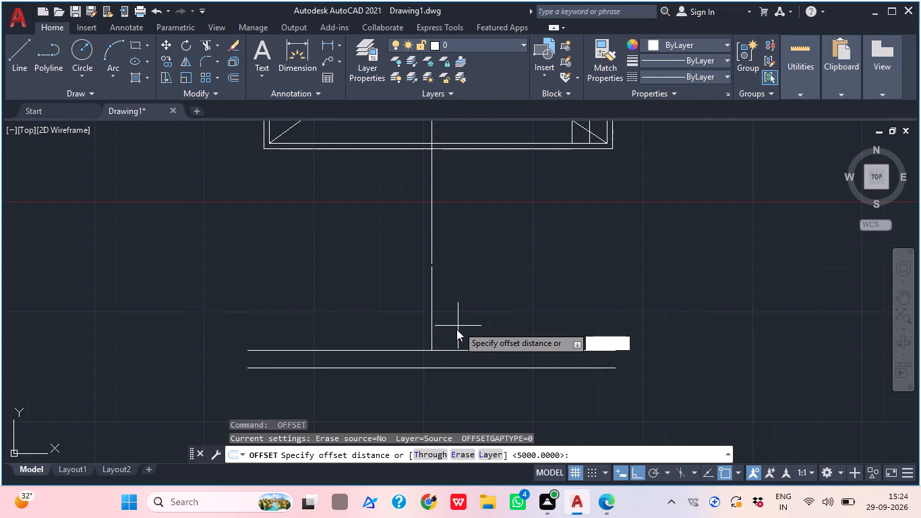
pyautogui.press('0')
pyautogui.press('0')
pyautogui.press('Return')
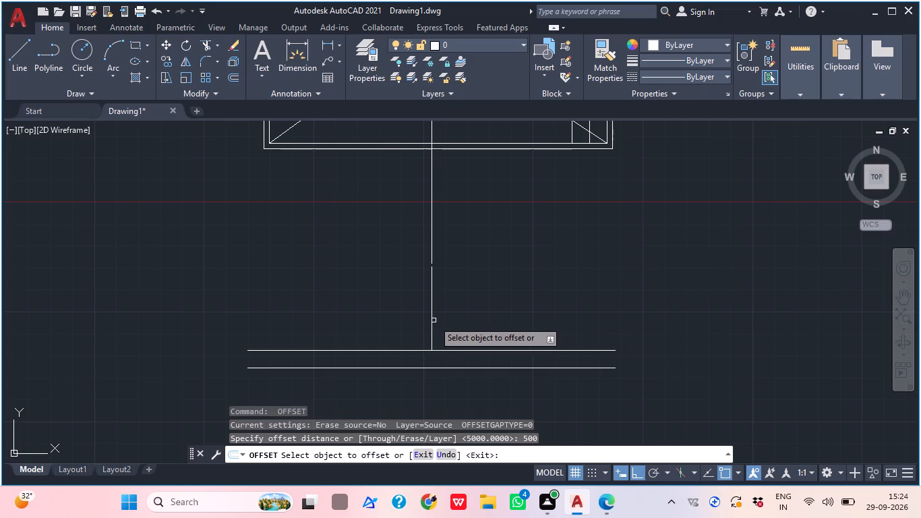
pyautogui.click(430, 322)
pyautogui.click(450, 324)
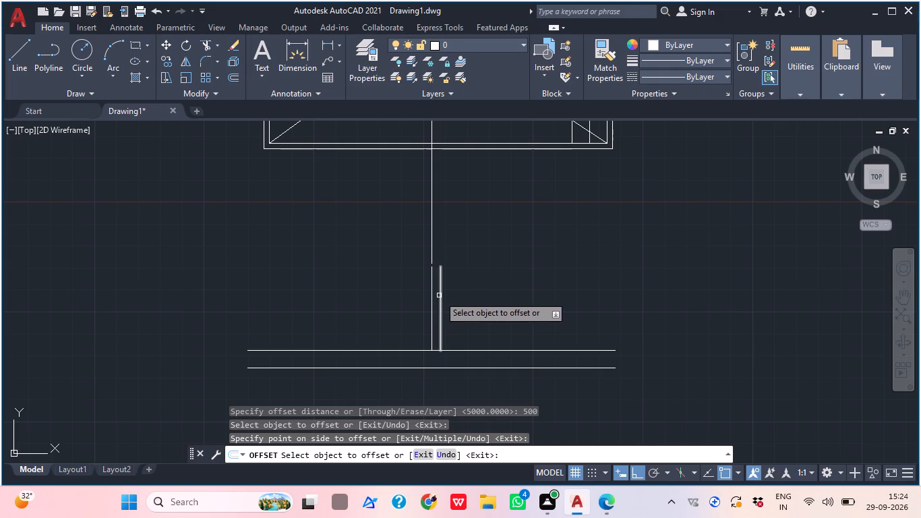
pyautogui.click(432, 292)
pyautogui.click(413, 294)
pyautogui.moveTo(474, 287); pyautogui.dragTo(467, 335, button='middle')
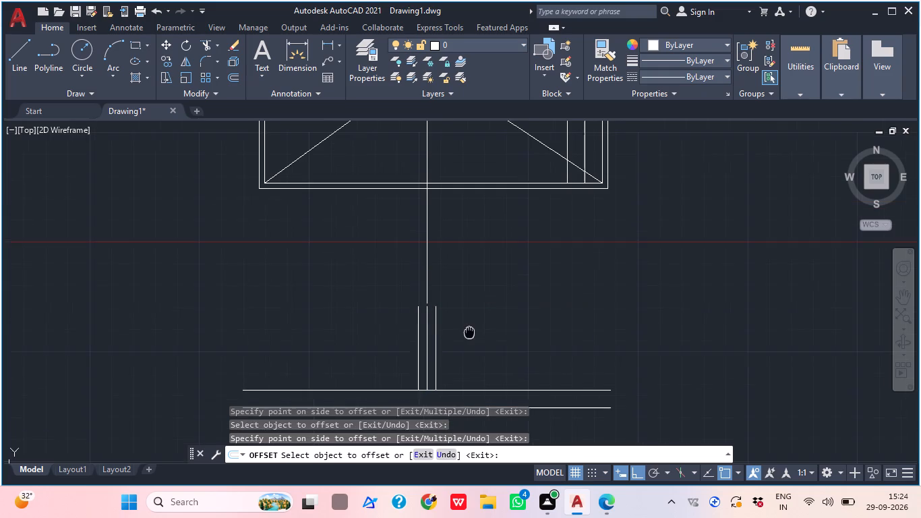
pyautogui.moveTo(467, 335); pyautogui.dragTo(467, 337, button='middle')
pyautogui.press('Escape')
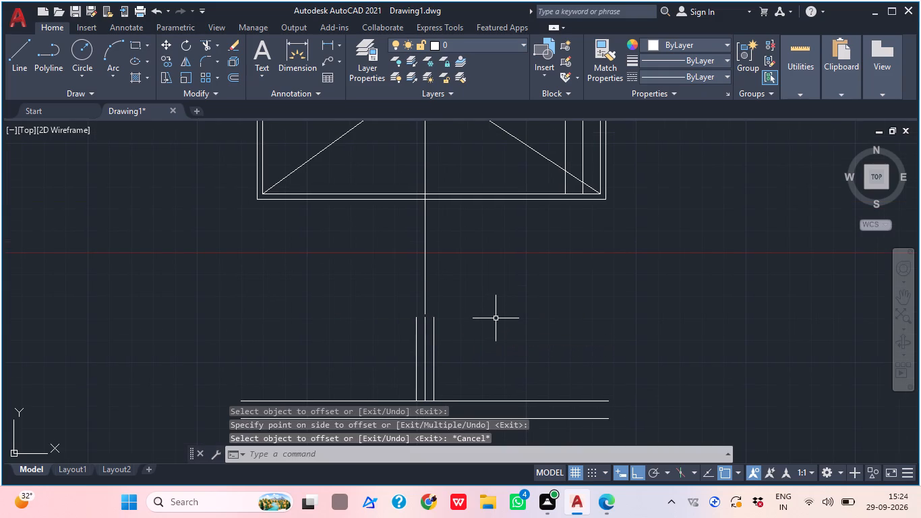
# Delete the original middle vertical line between the two offset column lines.
pyautogui.moveTo(526, 409); pyautogui.dragTo(508, 412, button='middle')
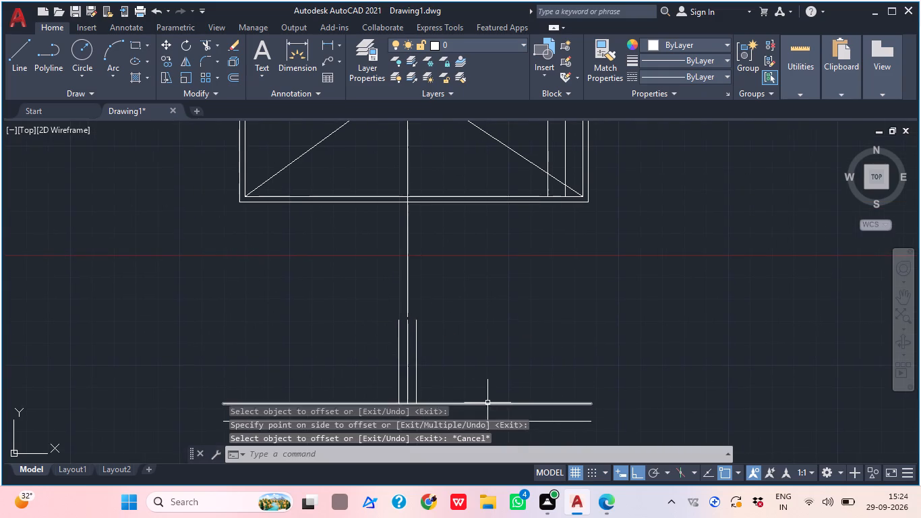
pyautogui.moveTo(469, 386); pyautogui.dragTo(479, 355, button='middle')
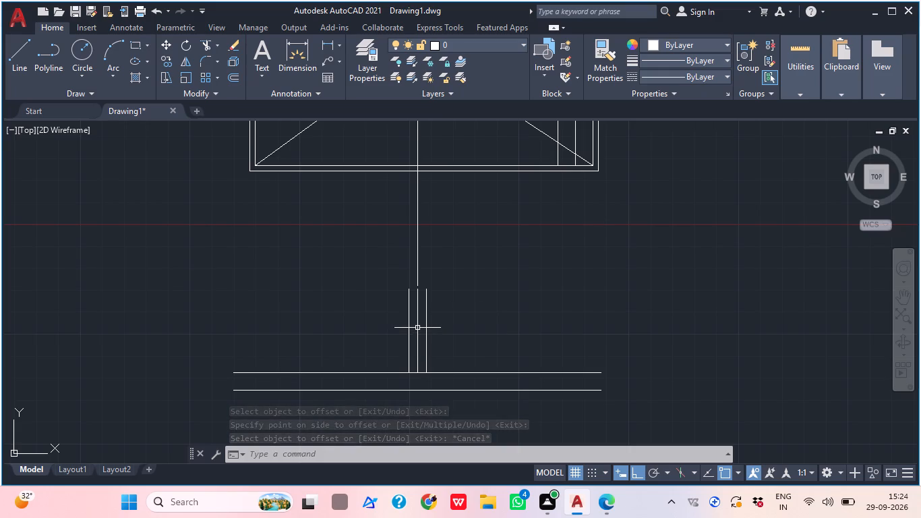
pyautogui.click(419, 328)
pyautogui.click(415, 320)
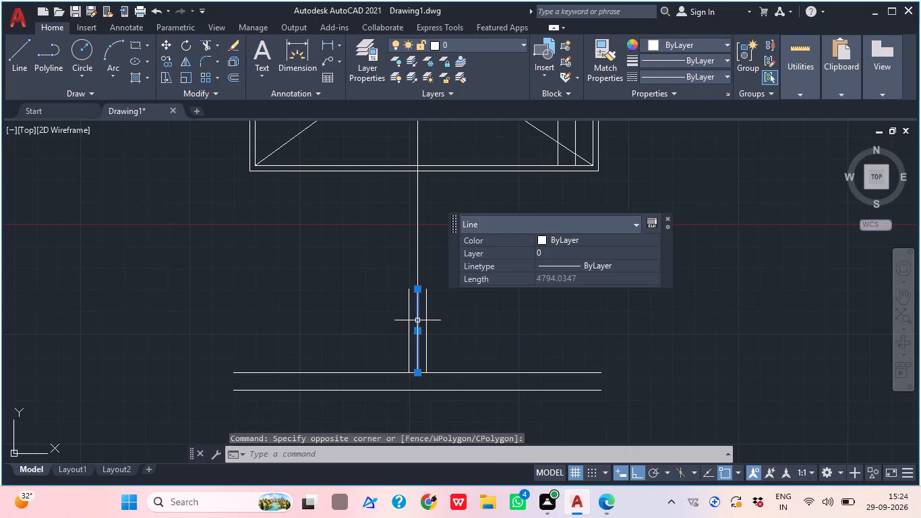
pyautogui.press('Delete')
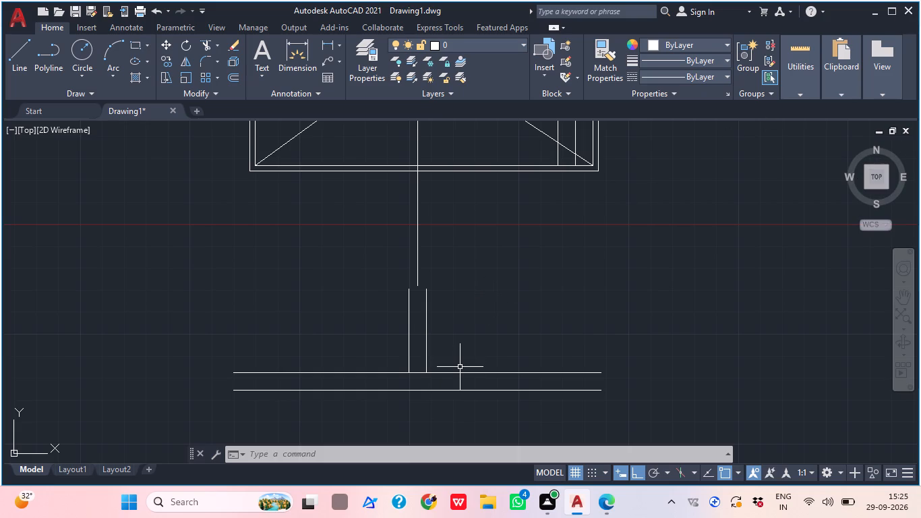
# Draw a low step outline about 300 high from the right column line outward and down to the upper horizontal line.
pyautogui.moveTo(433, 393); pyautogui.dragTo(419, 391, button='middle')
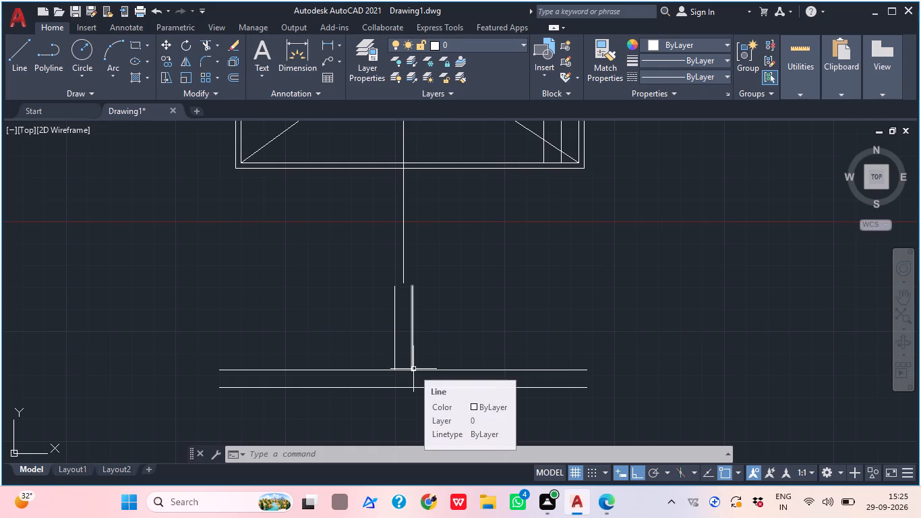
pyautogui.moveTo(479, 366); pyautogui.dragTo(472, 368, button='middle')
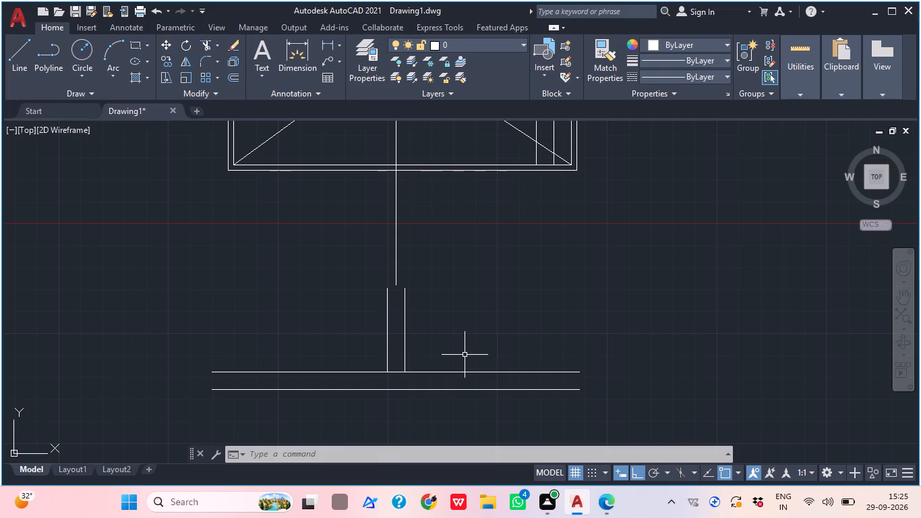
pyautogui.press('l')
pyautogui.press('space')
pyautogui.scroll(2, 427, 376)
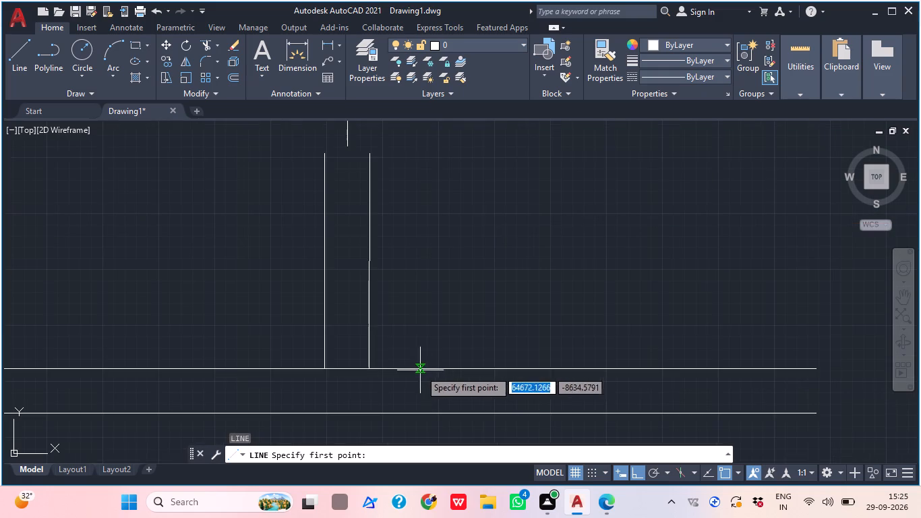
pyautogui.click(367, 355)
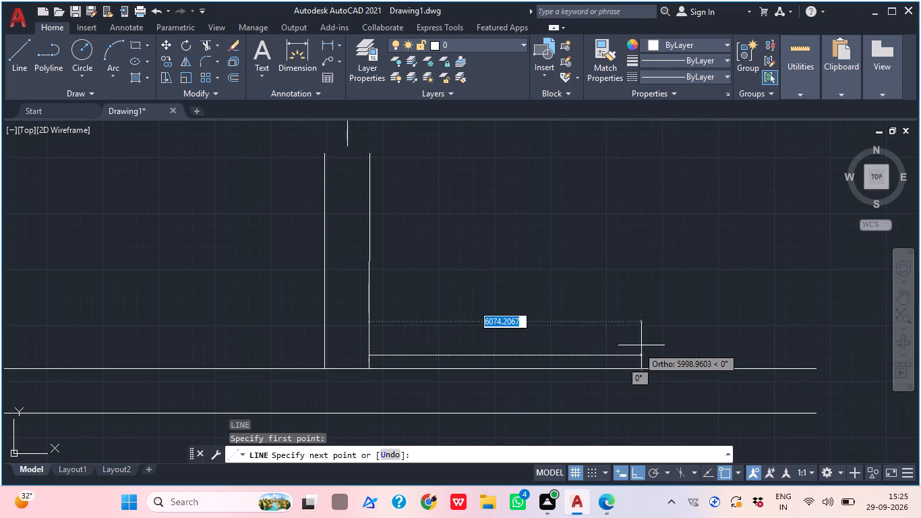
pyautogui.click(557, 353)
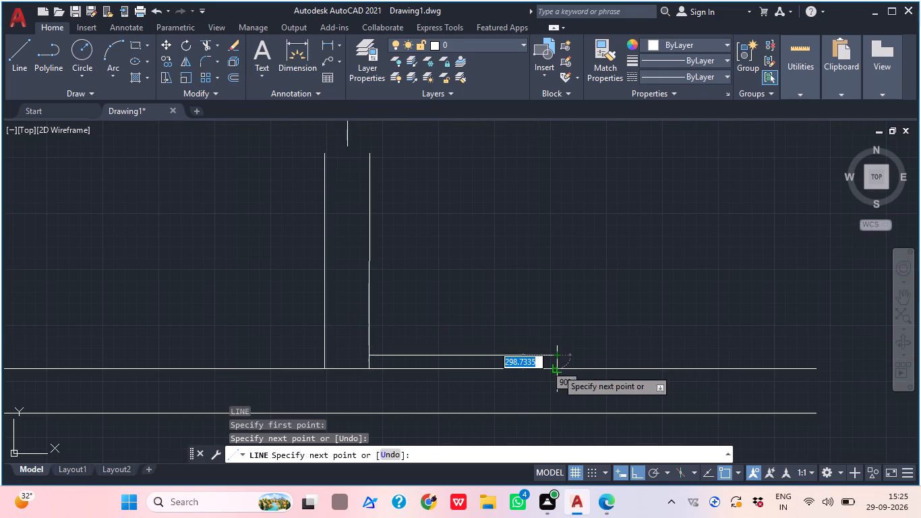
pyautogui.click(557, 369)
pyautogui.moveTo(630, 270); pyautogui.dragTo(682, 291, button='middle')
pyautogui.press('Escape')
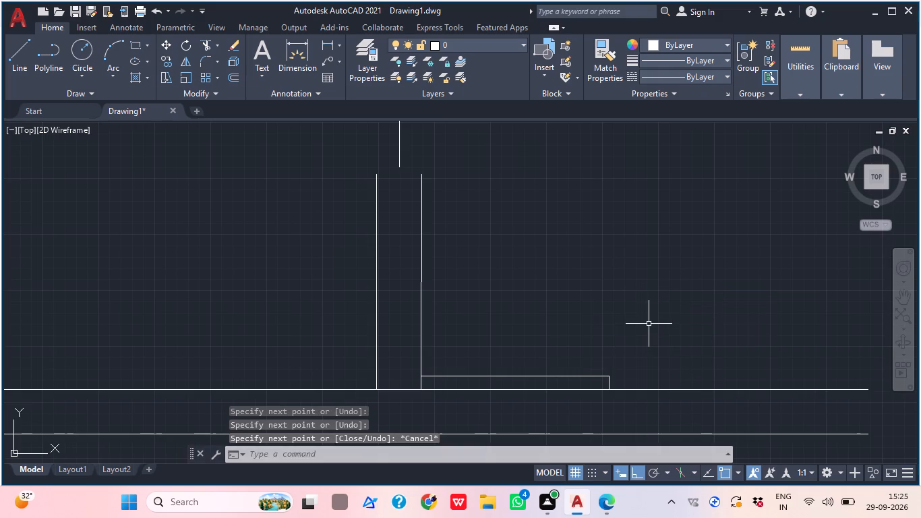
# Draw a matching step outline about 4,270 long from the left column line outward and down to the upper horizontal line.
pyautogui.press('l')
pyautogui.press('space')
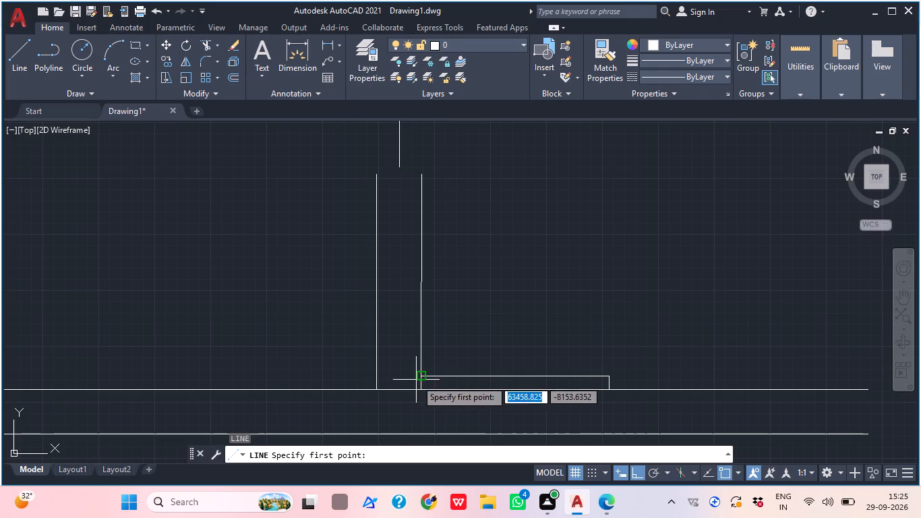
pyautogui.click(374, 376)
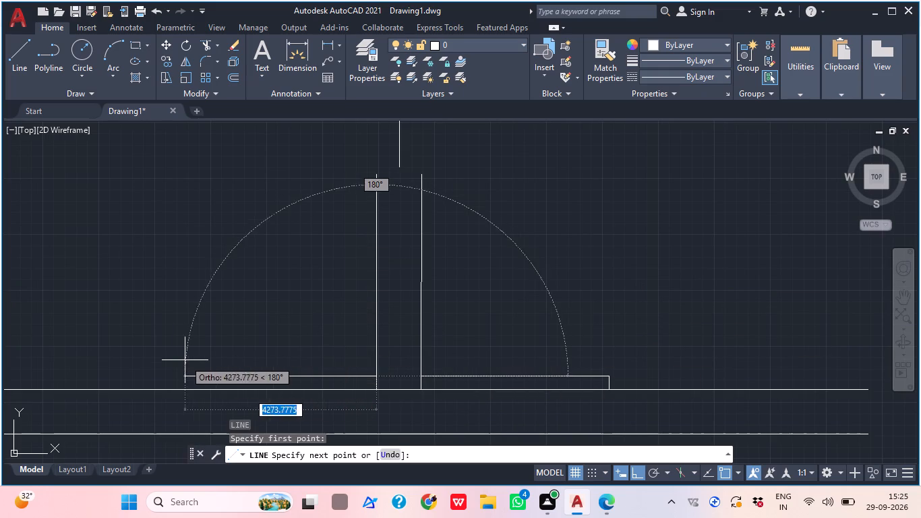
pyautogui.click(185, 360)
pyautogui.click(183, 391)
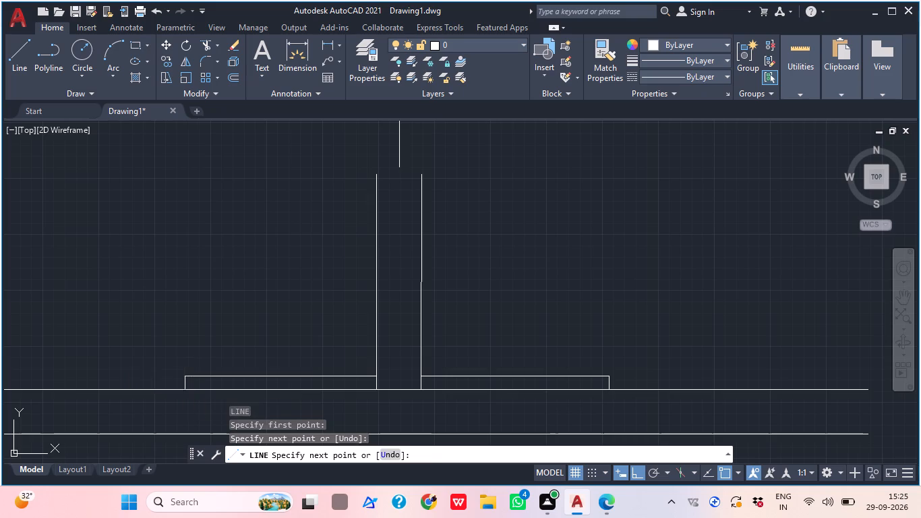
pyautogui.moveTo(274, 335); pyautogui.dragTo(353, 339, button='middle')
pyautogui.press('Escape')
pyautogui.scroll(-2, 358, 339)
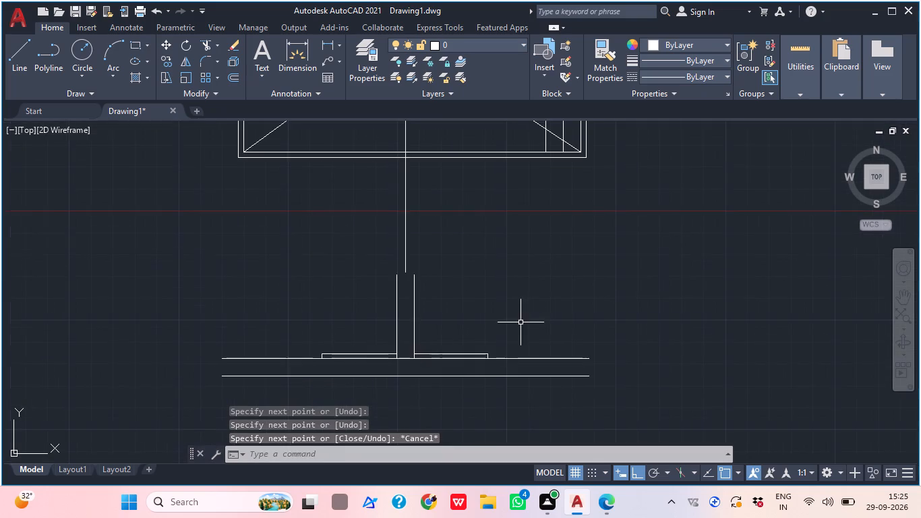
pyautogui.moveTo(506, 335); pyautogui.dragTo(479, 341, button='middle')
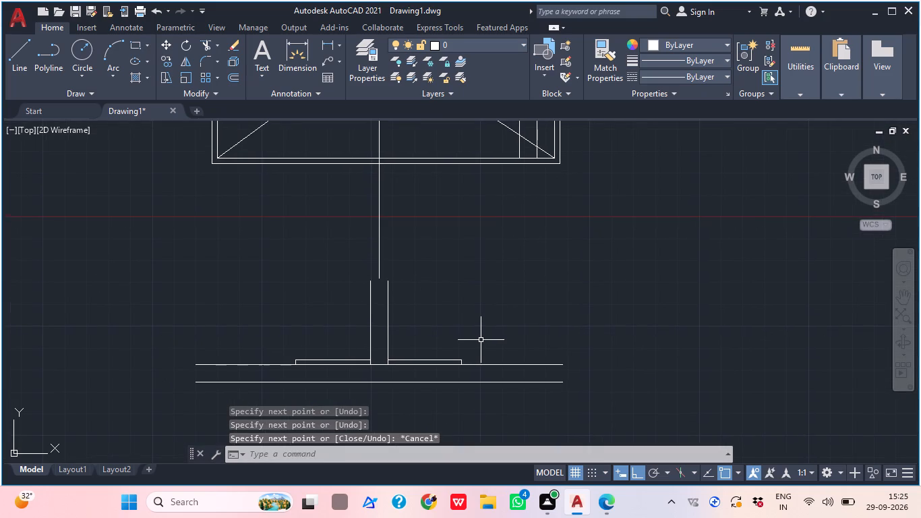
pyautogui.scroll(-1, 481, 339)
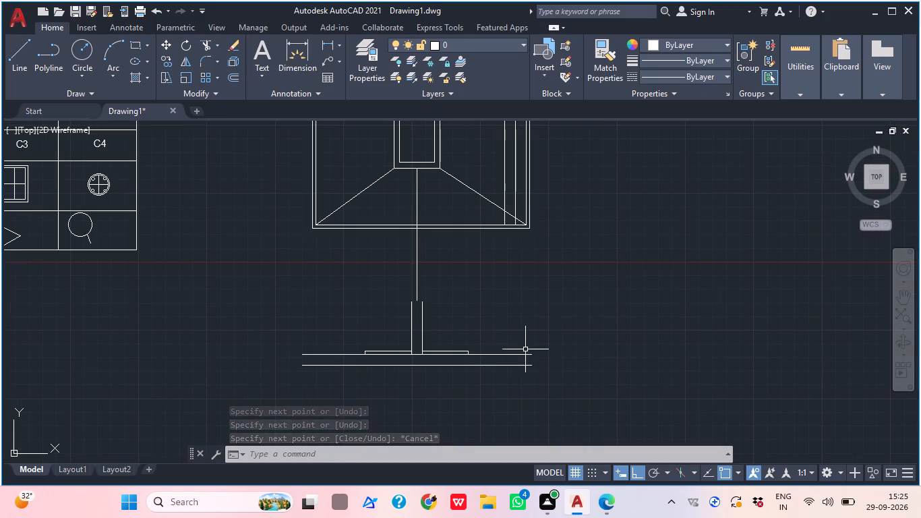
# Close the right end of the footing base with a 1000-long vertical line between the two horizontal lines.
pyautogui.press('l')
pyautogui.press('space')
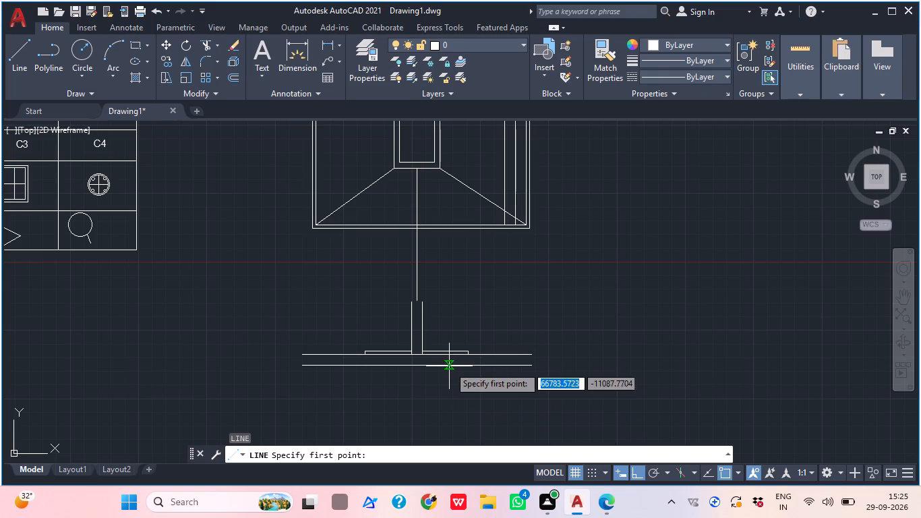
pyautogui.write('L')
pyautogui.press('space')
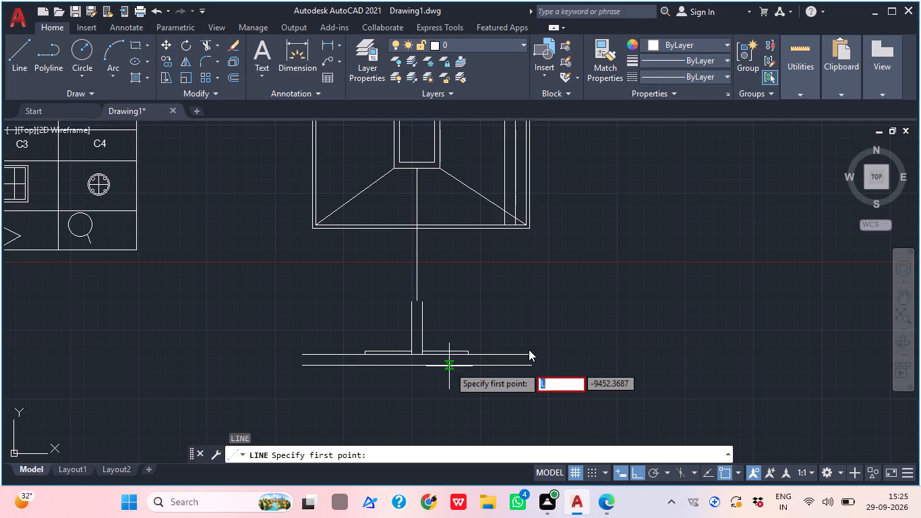
pyautogui.press('Escape')
pyautogui.press('l')
pyautogui.press('space')
pyautogui.scroll(3, 521, 362)
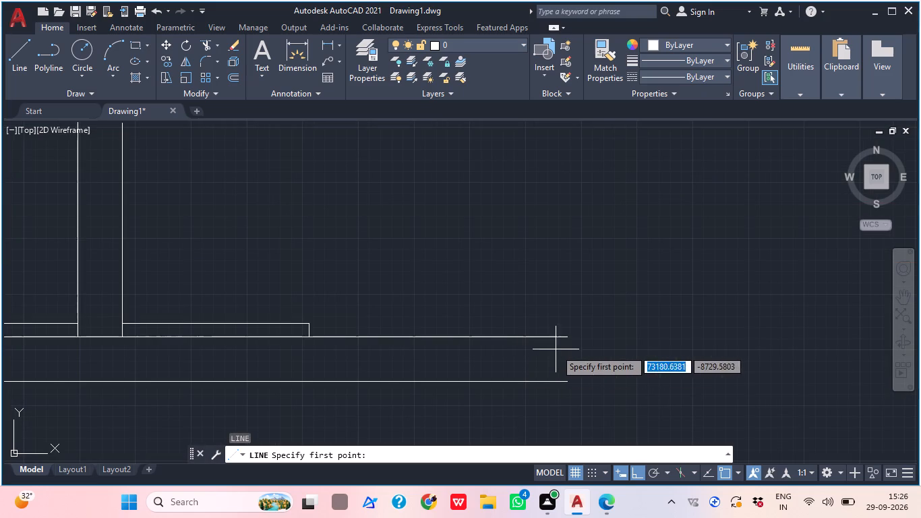
pyautogui.click(566, 342)
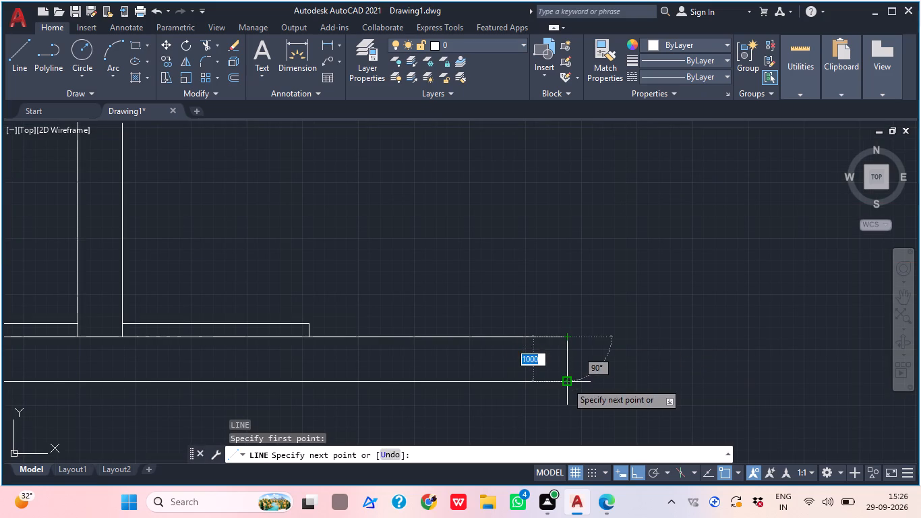
pyautogui.click(566, 382)
pyautogui.press('`')
pyautogui.press('Escape')
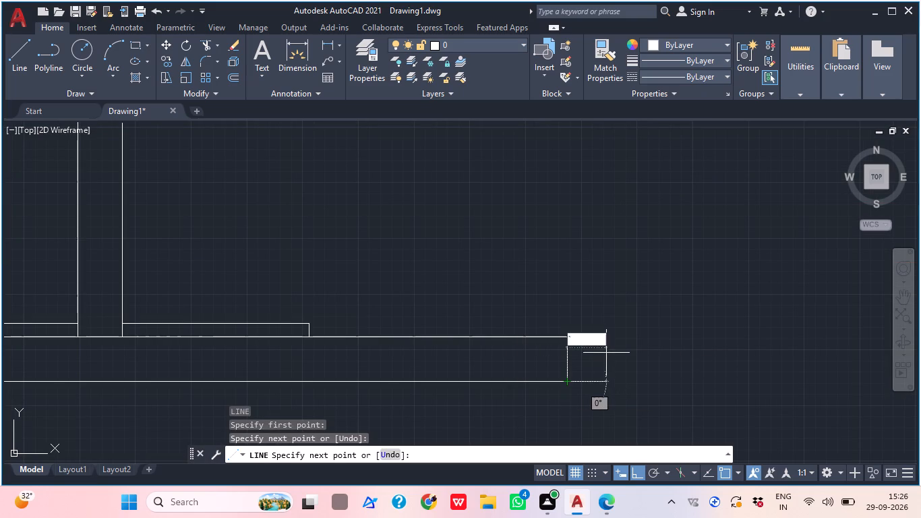
pyautogui.moveTo(606, 353); pyautogui.dragTo(621, 356, button='middle')
pyautogui.press('Escape')
# Close the left end of the footing base with a vertical line between the two horizontal lines.
pyautogui.write('L')
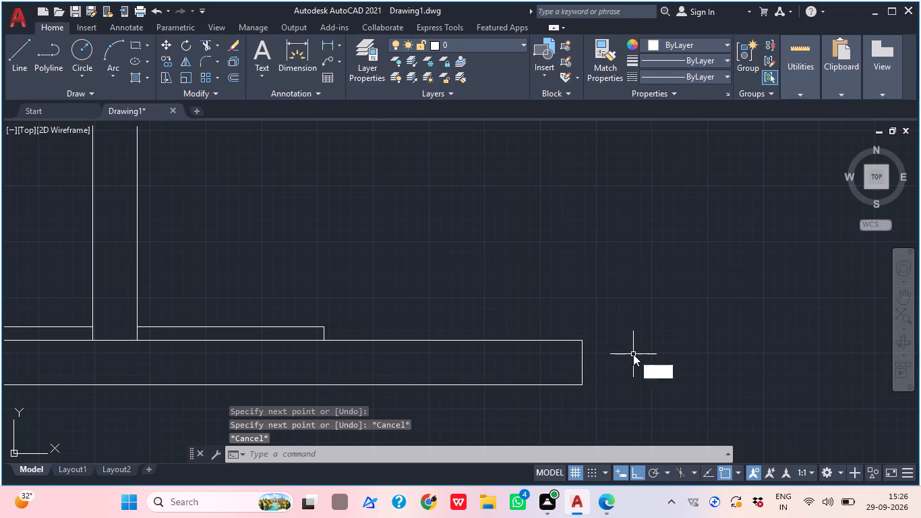
pyautogui.press('space')
pyautogui.moveTo(597, 352); pyautogui.dragTo(682, 348, button='middle')
pyautogui.moveTo(583, 347); pyautogui.dragTo(715, 332, button='middle')
pyautogui.moveTo(491, 339); pyautogui.dragTo(744, 347, button='middle')
pyautogui.moveTo(564, 341); pyautogui.dragTo(747, 344, button='middle')
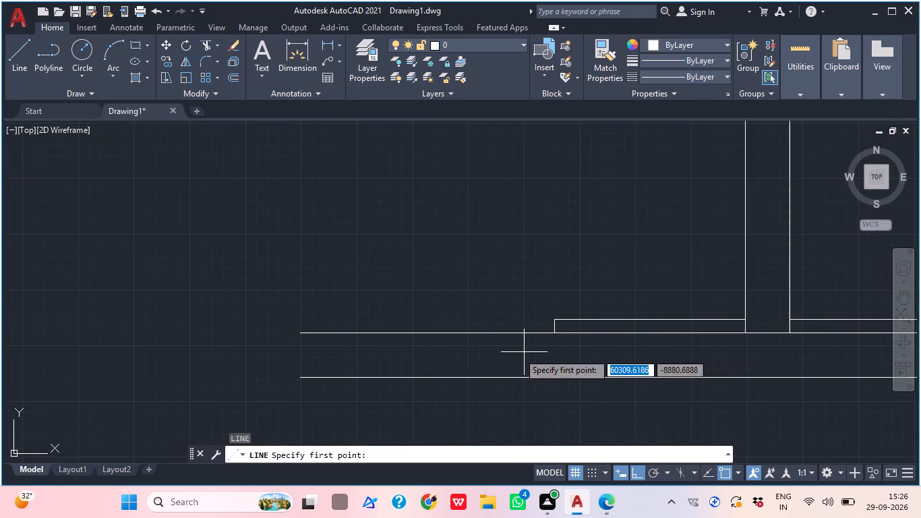
pyautogui.click(301, 337)
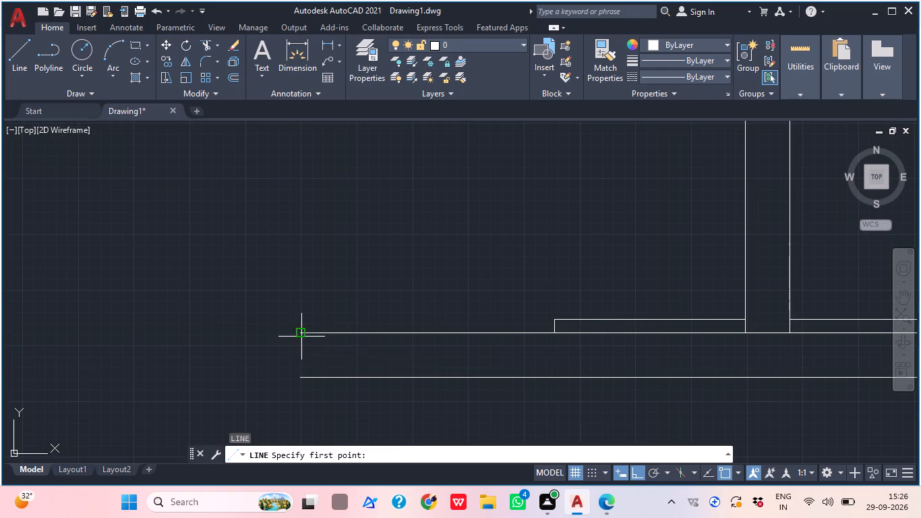
pyautogui.click(303, 382)
pyautogui.press('Escape')
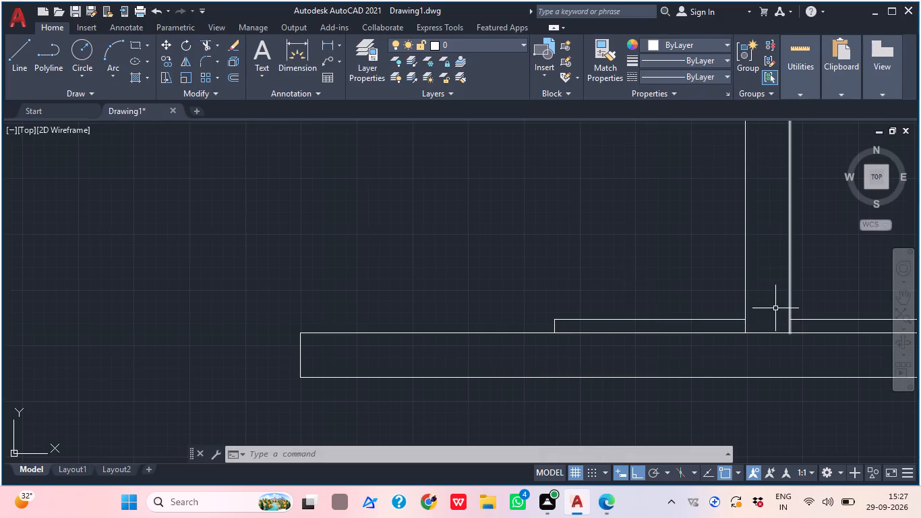
# Draw a second, shorter step outline from the right column line outward and down onto the first right step.
pyautogui.moveTo(558, 241); pyautogui.dragTo(247, 317, button='middle')
pyautogui.middleClick(263, 239)
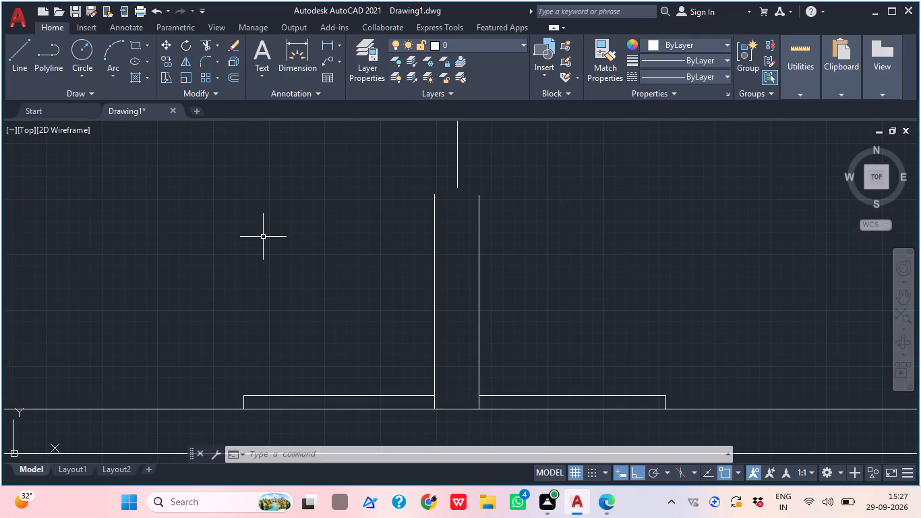
pyautogui.press('l')
pyautogui.press('space')
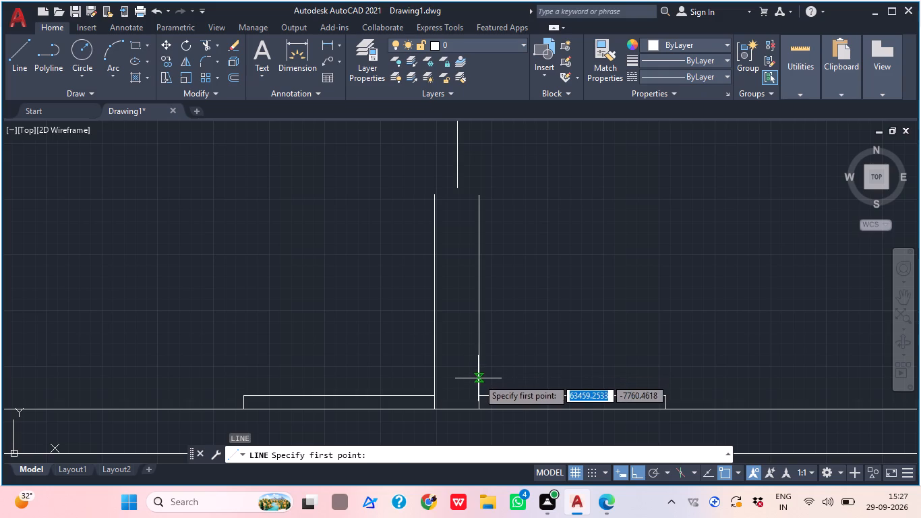
pyautogui.moveTo(478, 378); pyautogui.dragTo(484, 378)
pyautogui.click(616, 369)
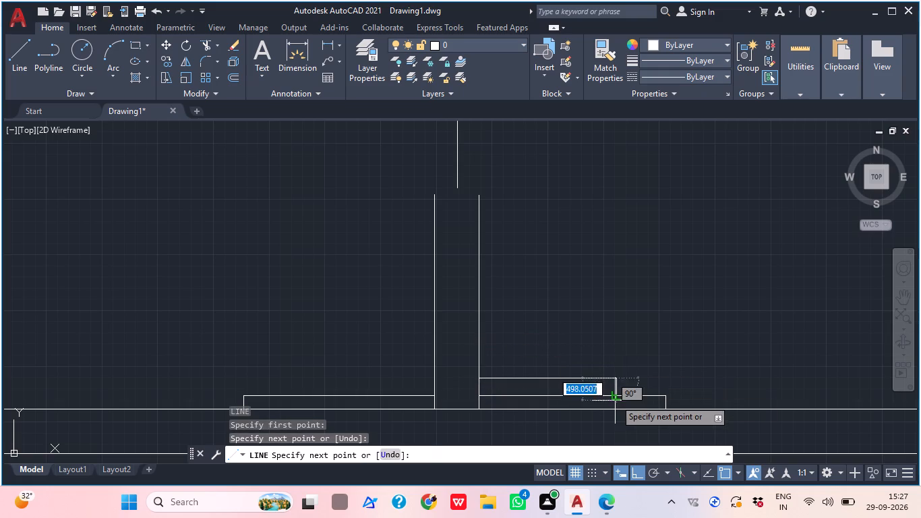
pyautogui.click(615, 399)
pyautogui.press('Escape')
# Draw a vertical line up from near the base's right end and a slope about 9,100 long toward the right column line's top.
pyautogui.scroll(-1, 643, 338)
pyautogui.moveTo(641, 338); pyautogui.dragTo(536, 341, button='middle')
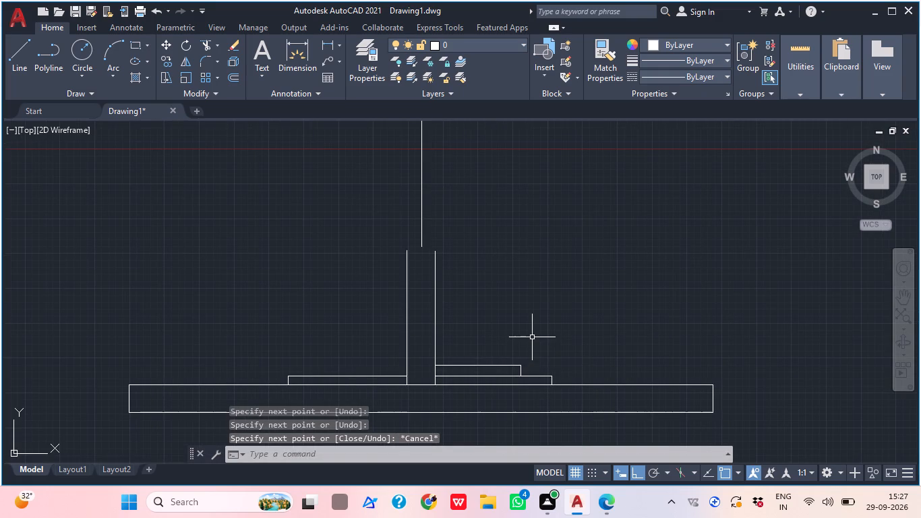
pyautogui.moveTo(500, 355); pyautogui.dragTo(446, 363, button='middle')
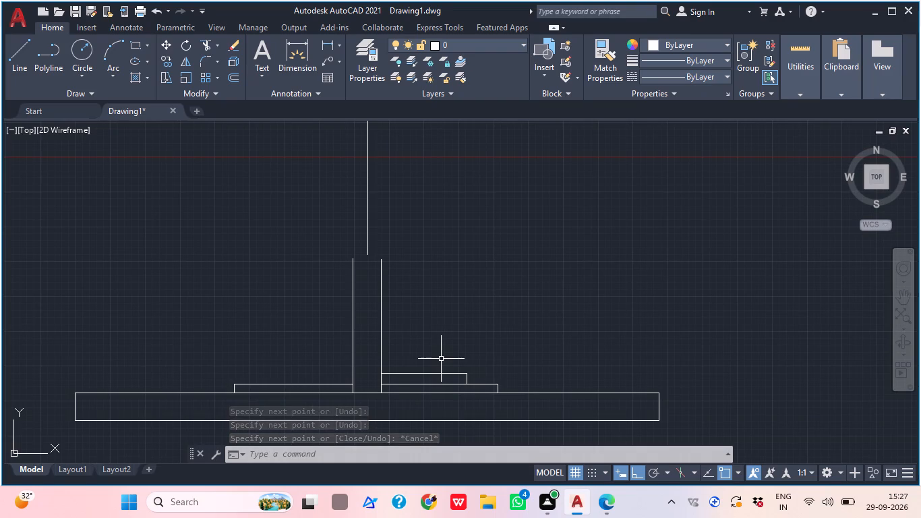
pyautogui.moveTo(437, 350); pyautogui.dragTo(425, 341, button='middle')
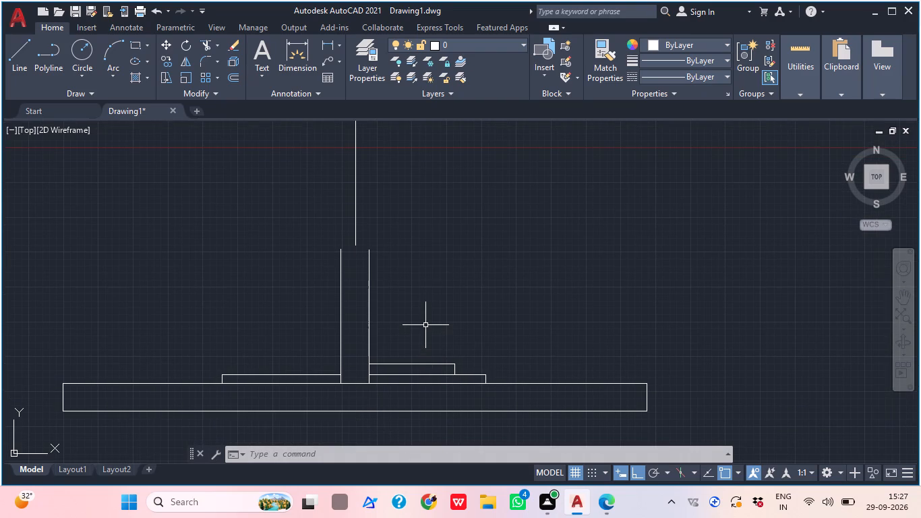
pyautogui.write('L')
pyautogui.press('space')
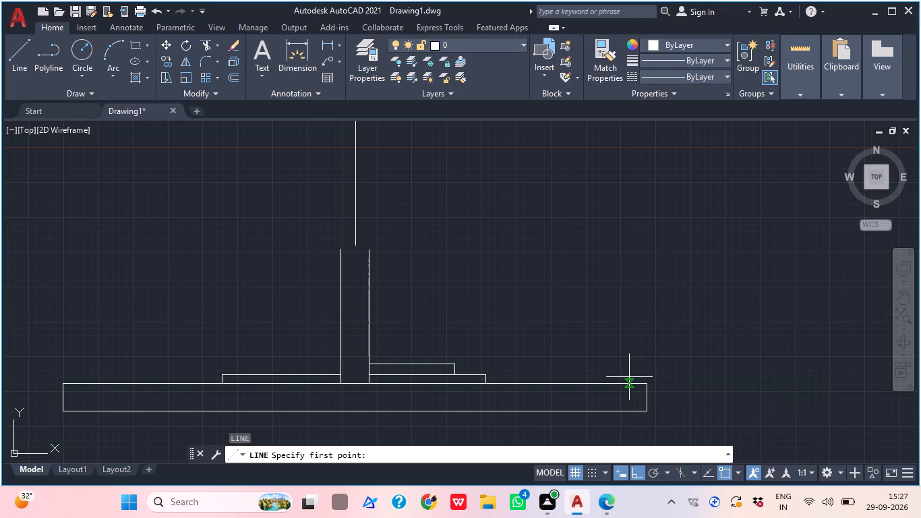
pyautogui.click(626, 384)
pyautogui.click(603, 333)
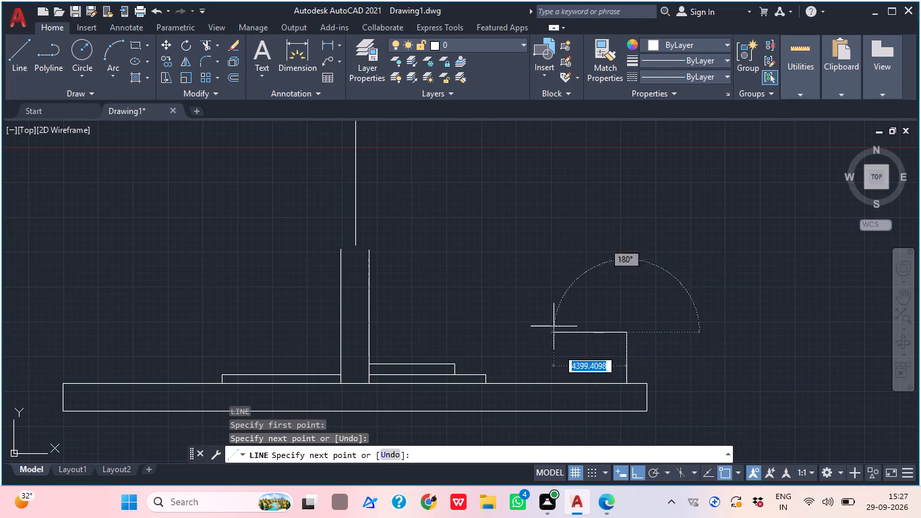
pyautogui.click(634, 477)
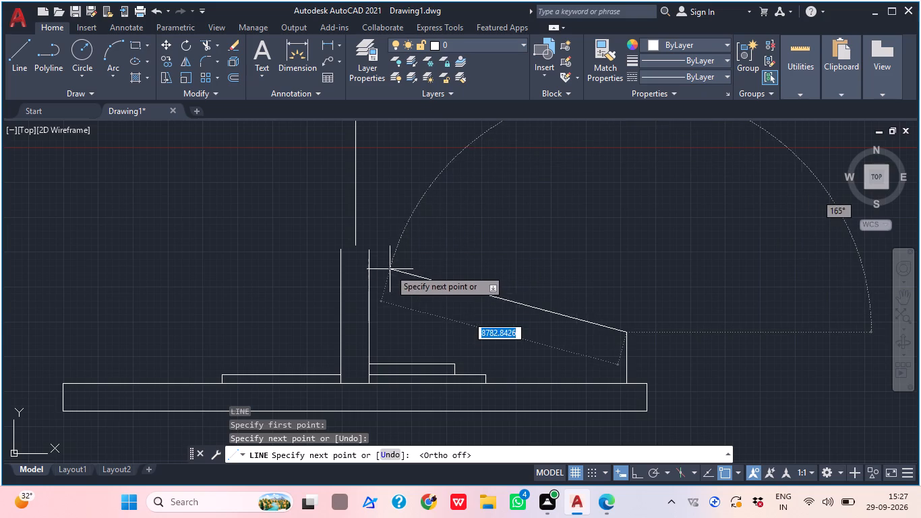
pyautogui.scroll(1, 387, 275)
pyautogui.scroll(-1, 387, 275)
pyautogui.scroll(1, 382, 264)
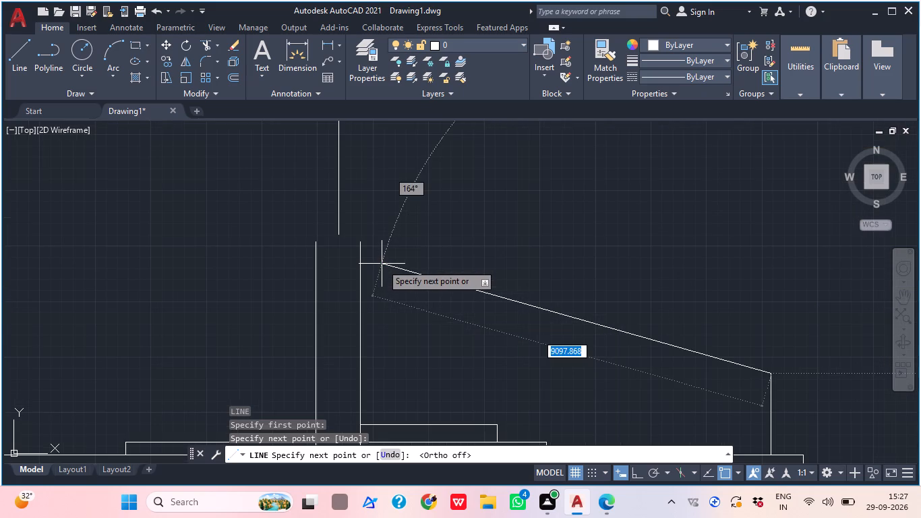
pyautogui.click(382, 265)
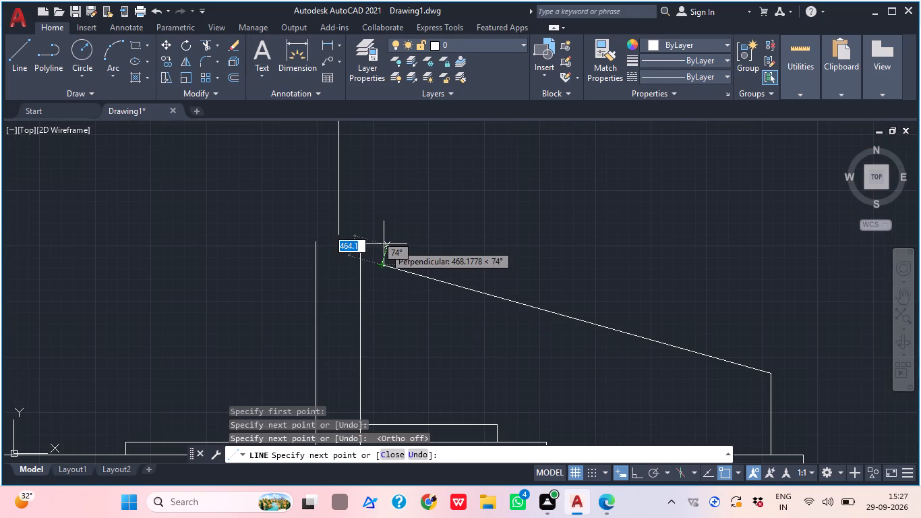
# Finish the right sloped outline with a short vertical rise and a horizontal lip meeting the right column line.
pyautogui.scroll(2, 384, 241)
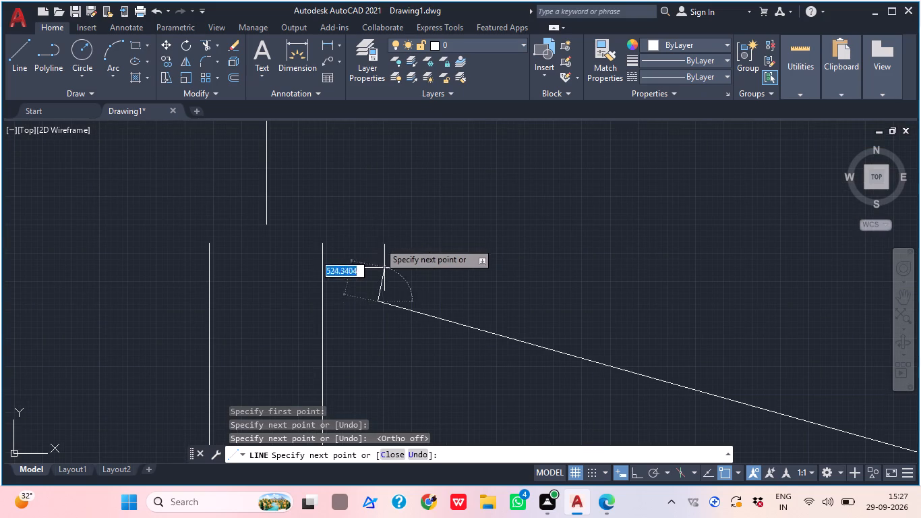
pyautogui.click(634, 473)
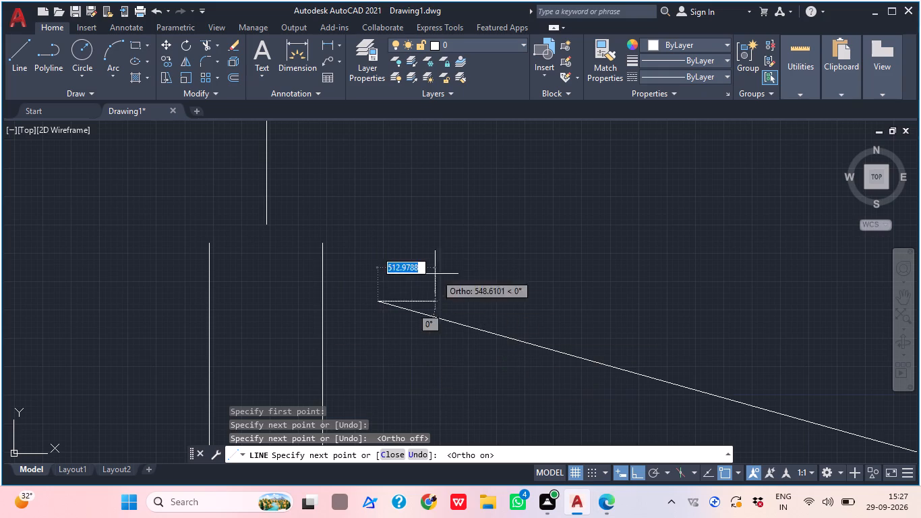
pyautogui.click(375, 253)
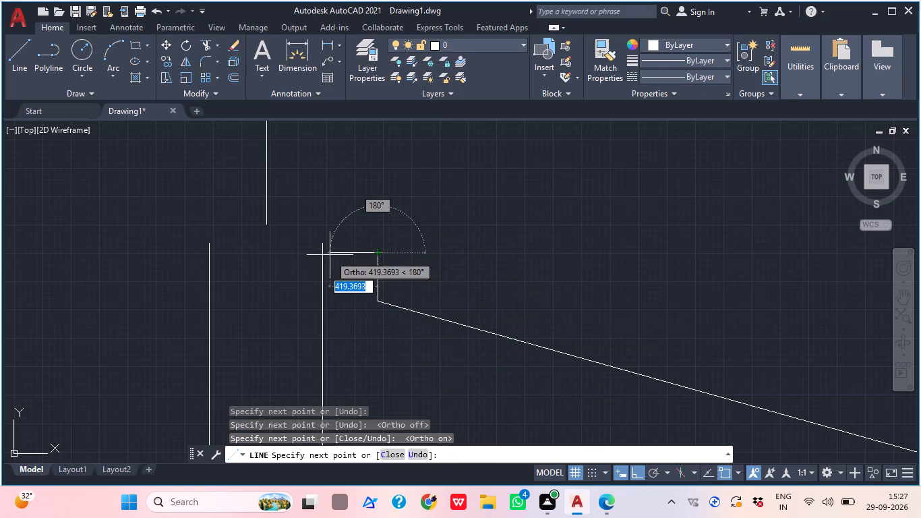
pyautogui.click(326, 255)
pyautogui.moveTo(365, 252); pyautogui.dragTo(381, 241, button='middle')
pyautogui.press('Escape')
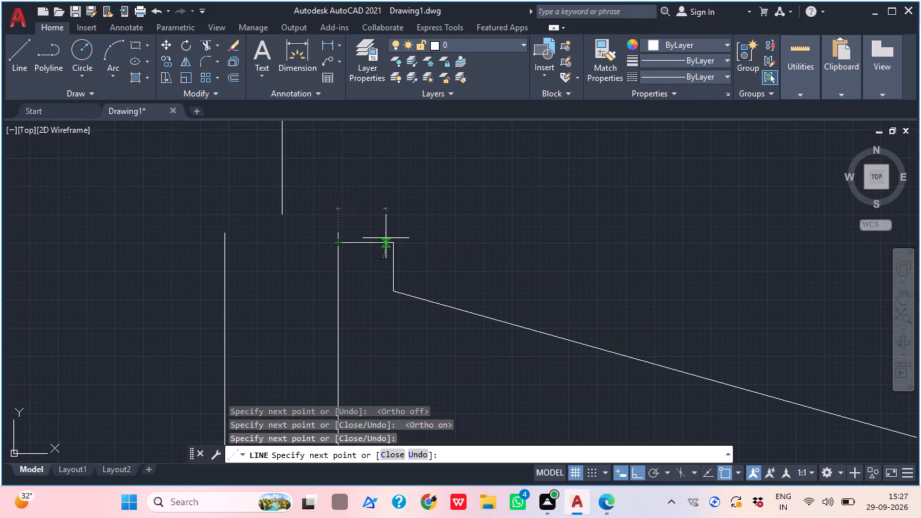
# Draw a vertical line up from near the base's left end and a slope about 9,500 long at 15° toward the left column line.
pyautogui.scroll(-3, 409, 225)
pyautogui.moveTo(500, 293); pyautogui.dragTo(452, 300, button='middle')
pyautogui.press('l')
pyautogui.press('space')
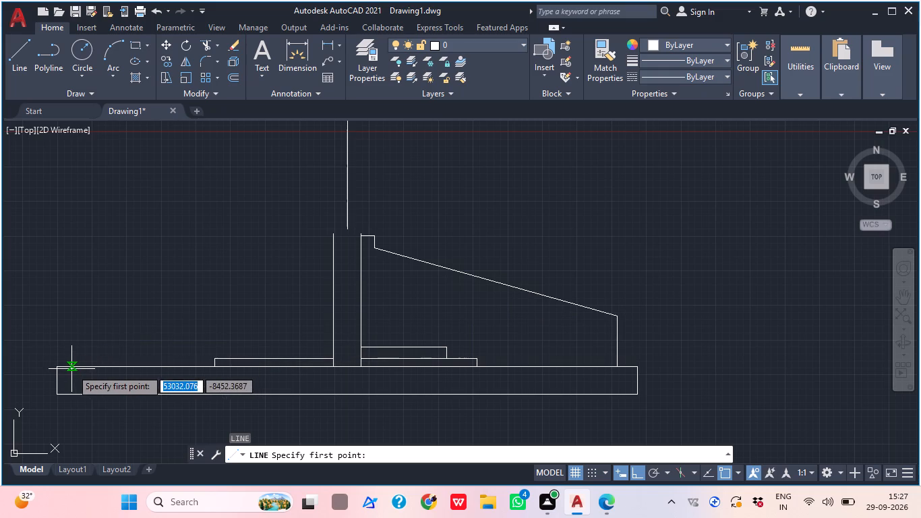
pyautogui.moveTo(76, 365); pyautogui.dragTo(228, 370, button='middle')
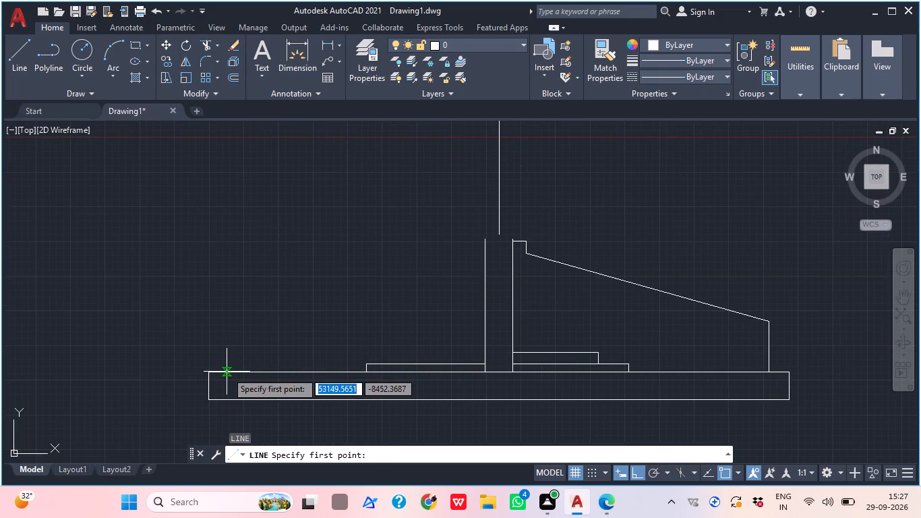
pyautogui.scroll(1, 223, 382)
pyautogui.click(228, 365)
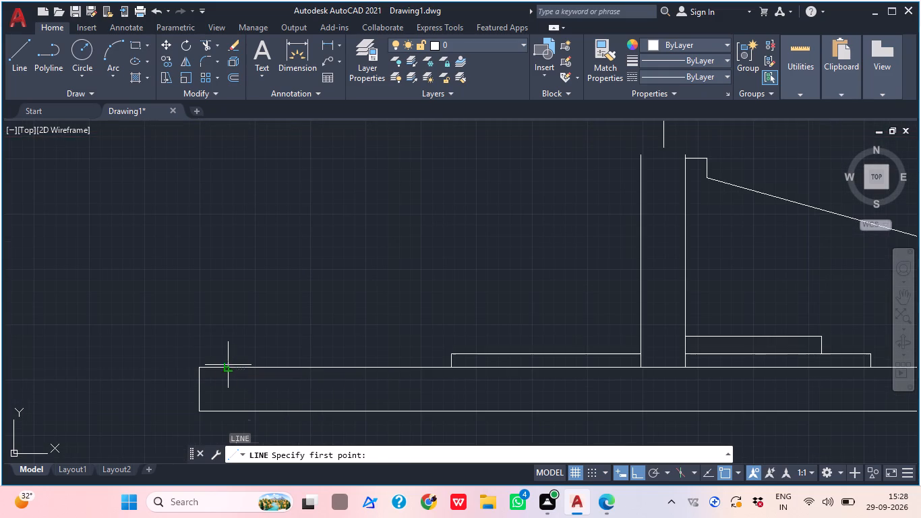
pyautogui.scroll(-1, 229, 321)
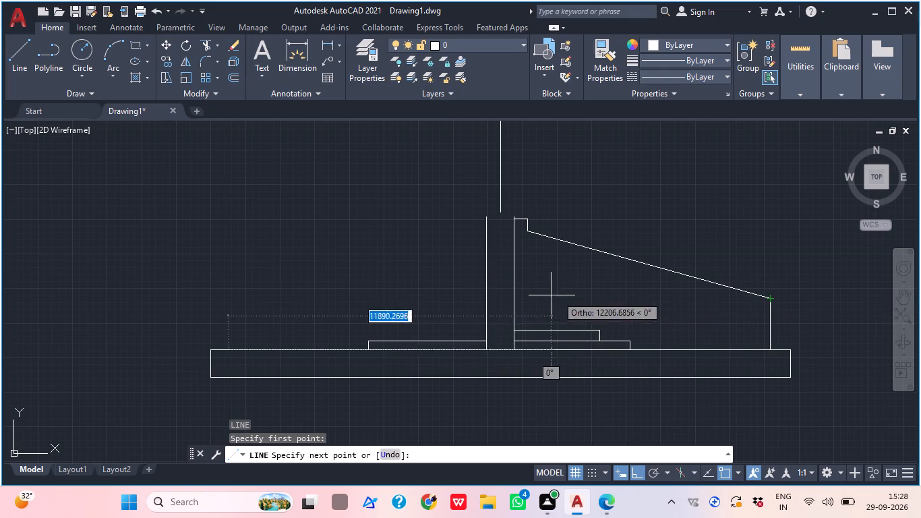
pyautogui.click(234, 302)
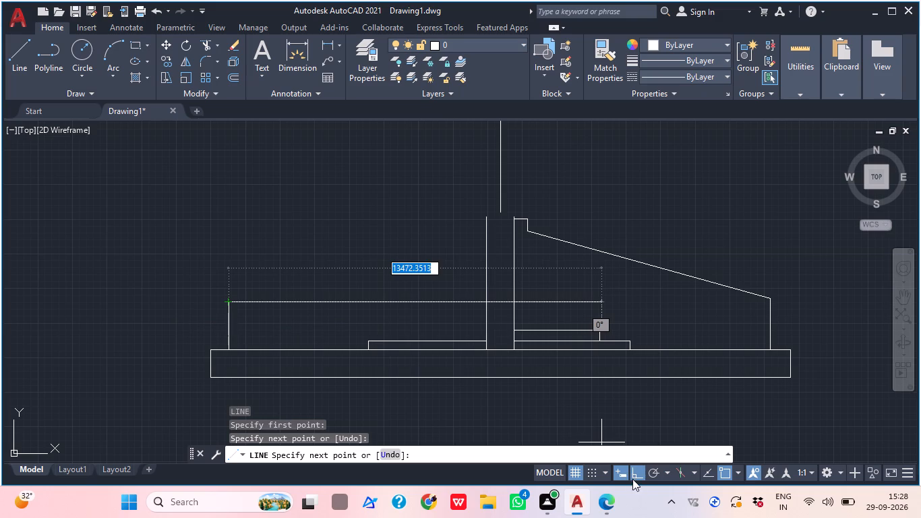
pyautogui.click(634, 465)
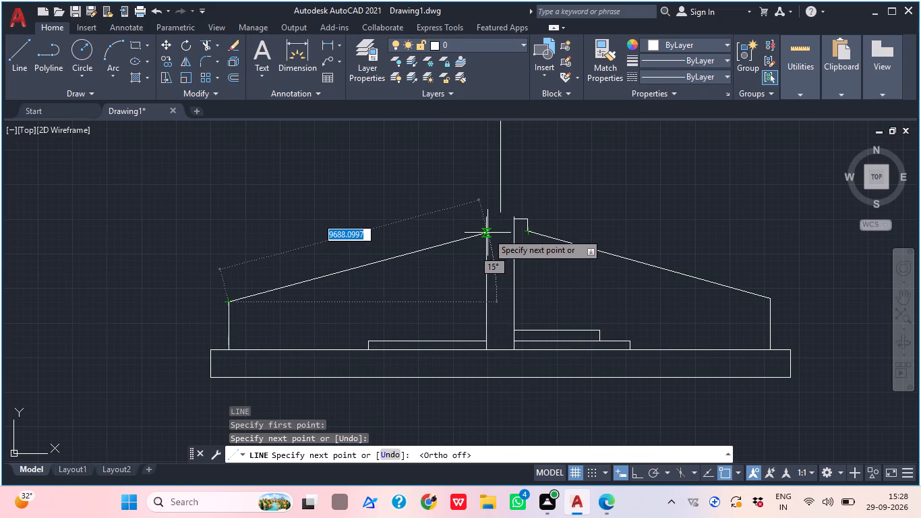
pyautogui.scroll(5, 487, 233)
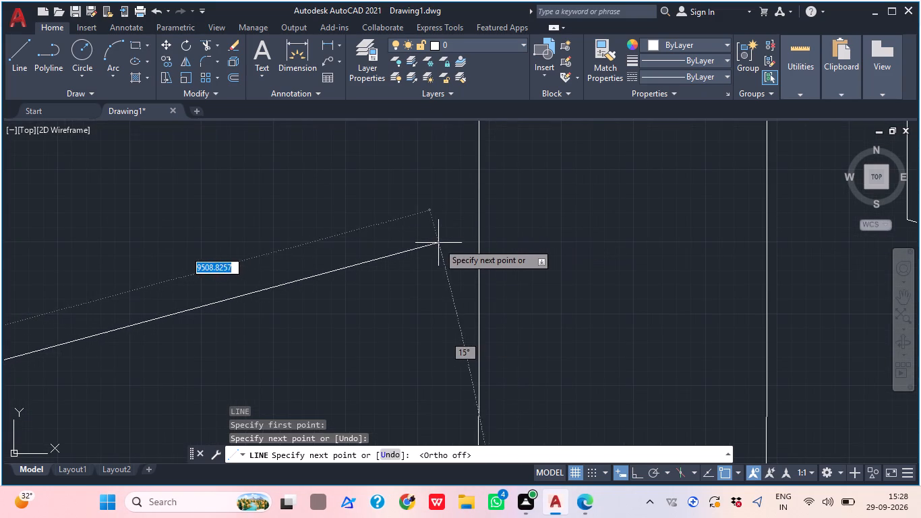
pyautogui.click(429, 236)
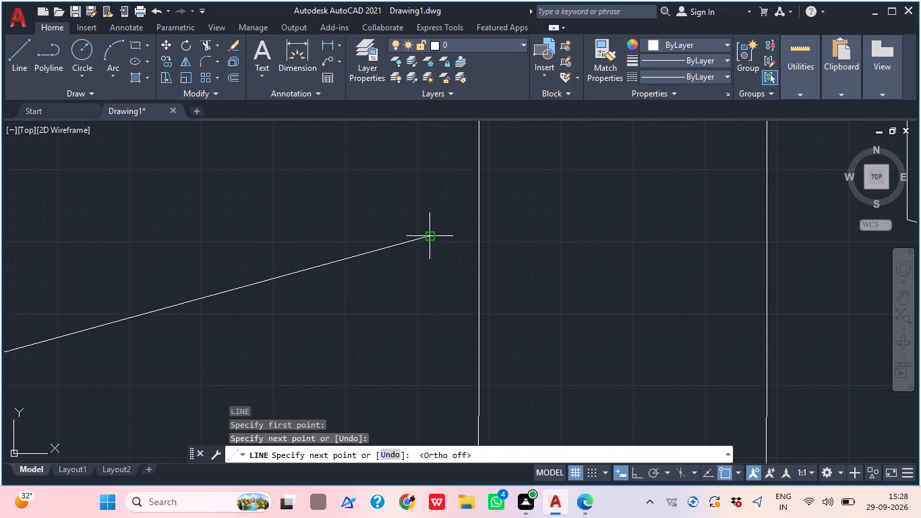
# Draw a vertical rise about 490 high from the left slope's upper end and a horizontal lip meeting the left column line.
pyautogui.moveTo(638, 471); pyautogui.dragTo(629, 457)
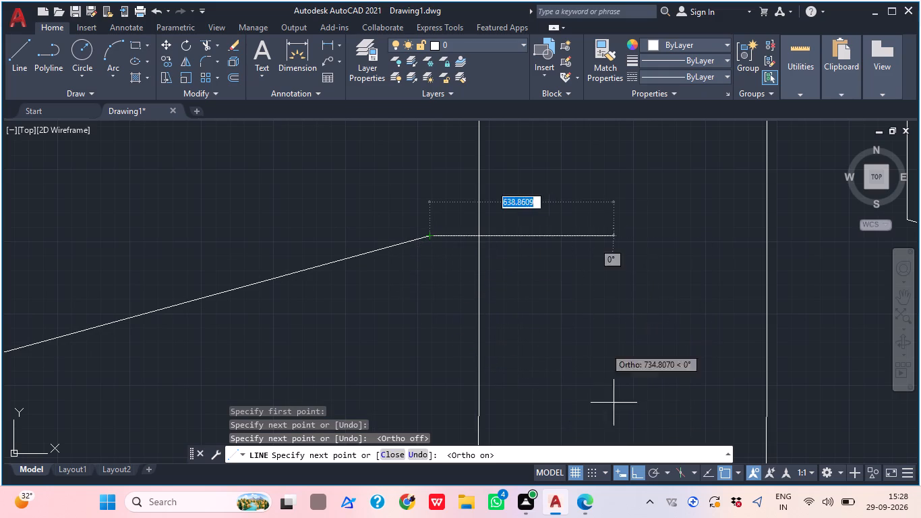
pyautogui.scroll(-1, 547, 202)
pyautogui.moveTo(547, 202); pyautogui.dragTo(489, 279, button='middle')
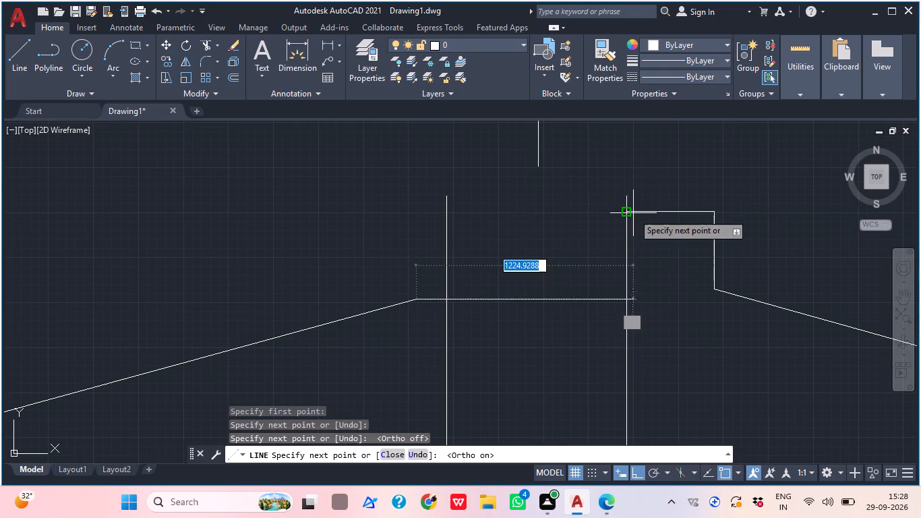
pyautogui.click(415, 212)
pyautogui.click(448, 210)
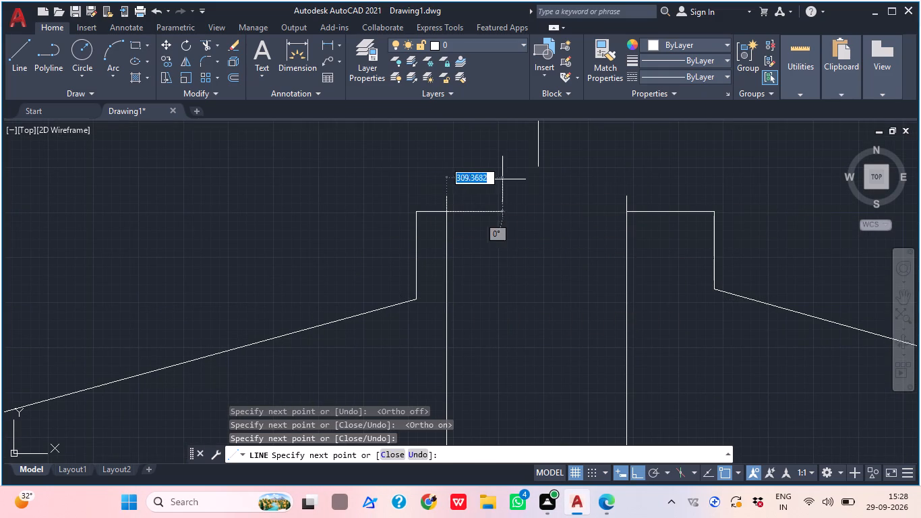
pyautogui.press('Escape')
# Erase the short vertical rise at the upper end of the left slope.
pyautogui.scroll(-1, 555, 171)
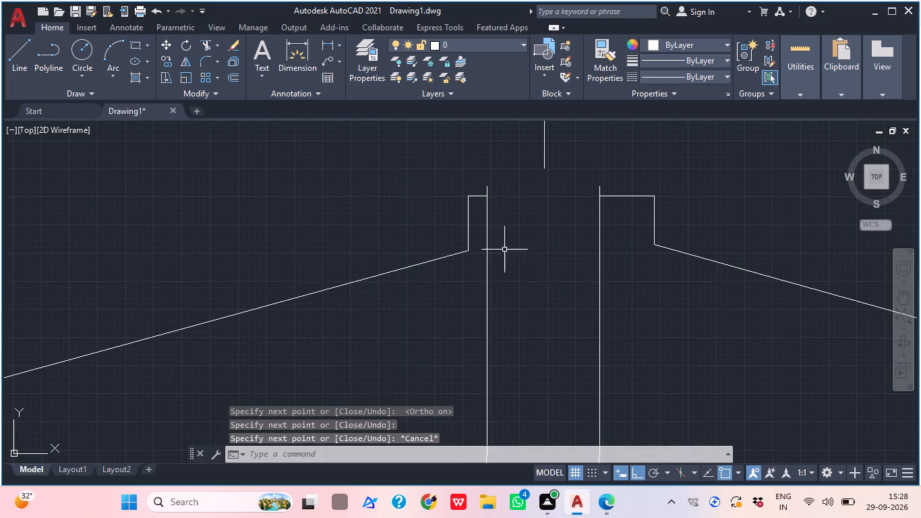
pyautogui.click(477, 247)
pyautogui.click(459, 226)
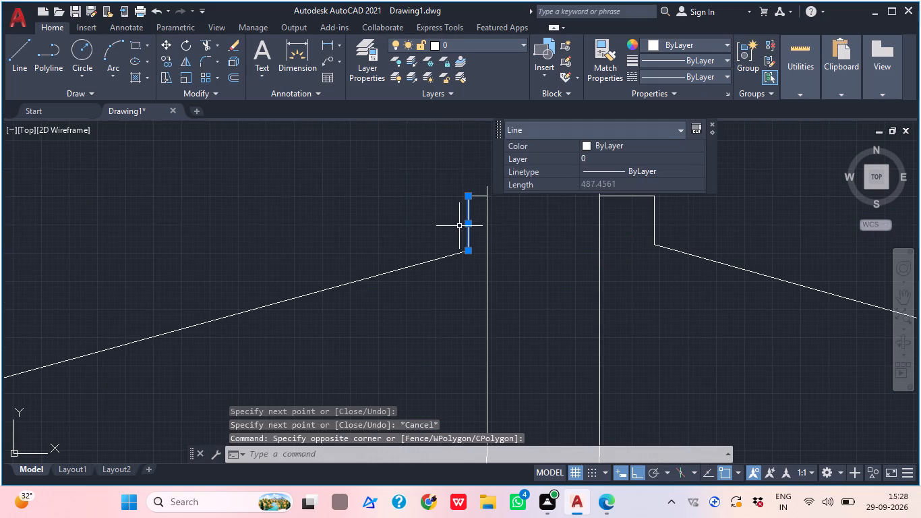
pyautogui.press('Delete')
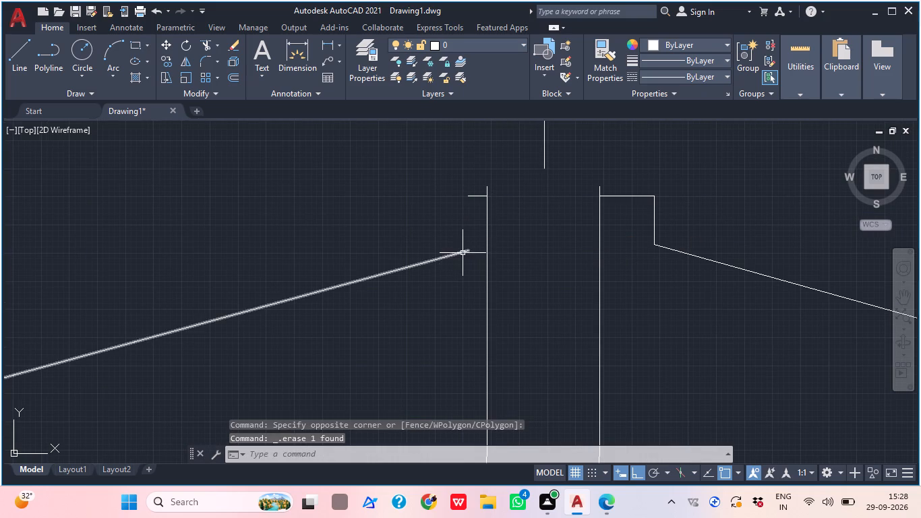
# Shorten the left slope by pulling its upper end back along the line, away from the column.
pyautogui.click(460, 255)
pyautogui.click(465, 252)
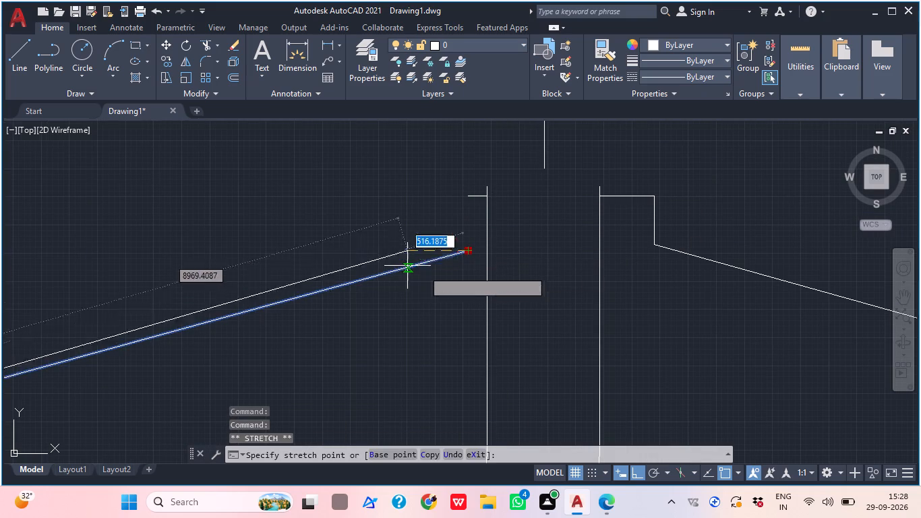
pyautogui.click(420, 270)
pyautogui.press('Escape')
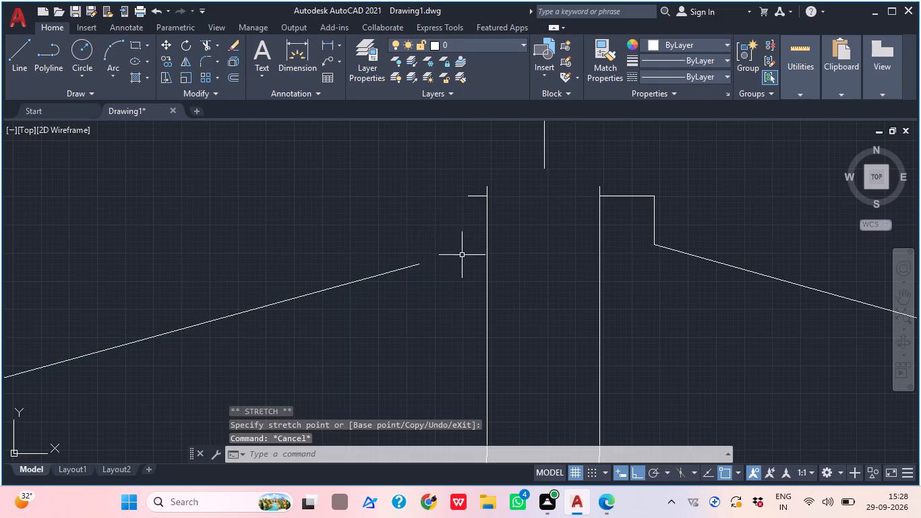
pyautogui.press('k')
pyautogui.press('Escape')
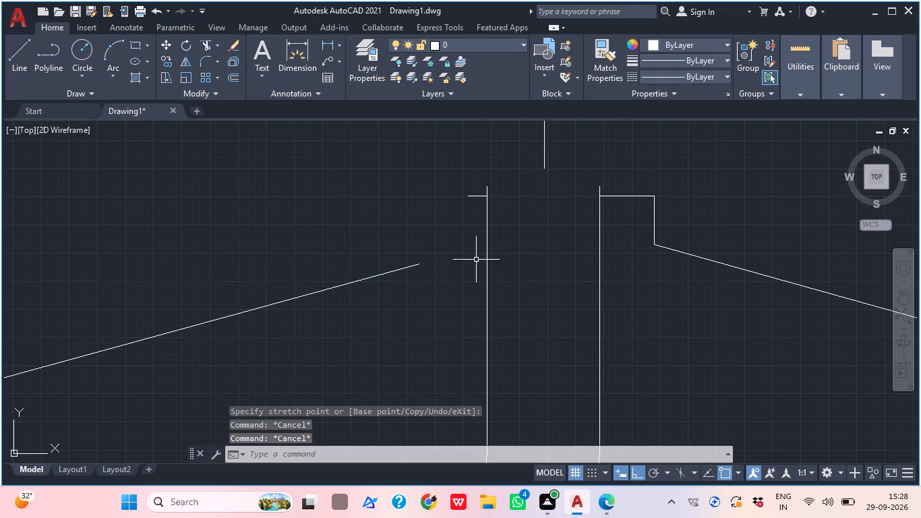
# Draw a vertical line up from the shortened left slope's end to above the level of the lip.
pyautogui.write('L')
pyautogui.press('space')
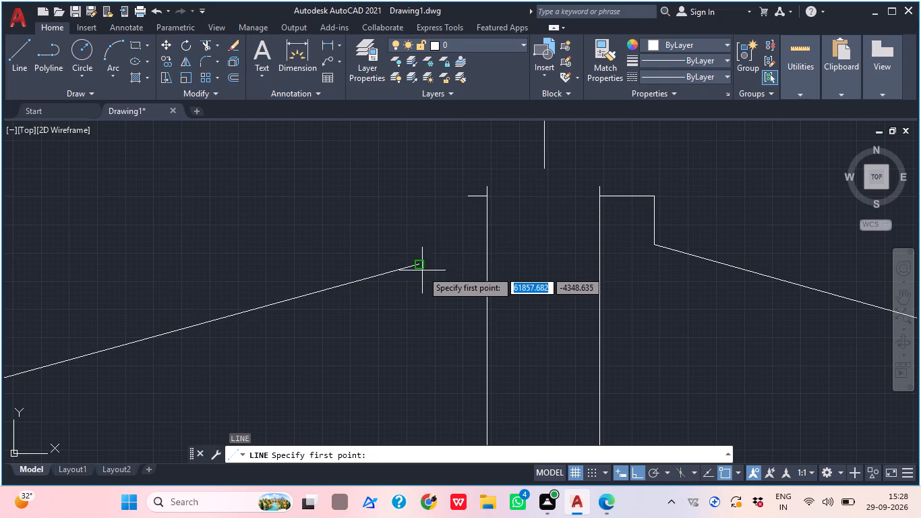
pyautogui.click(415, 269)
pyautogui.click(432, 168)
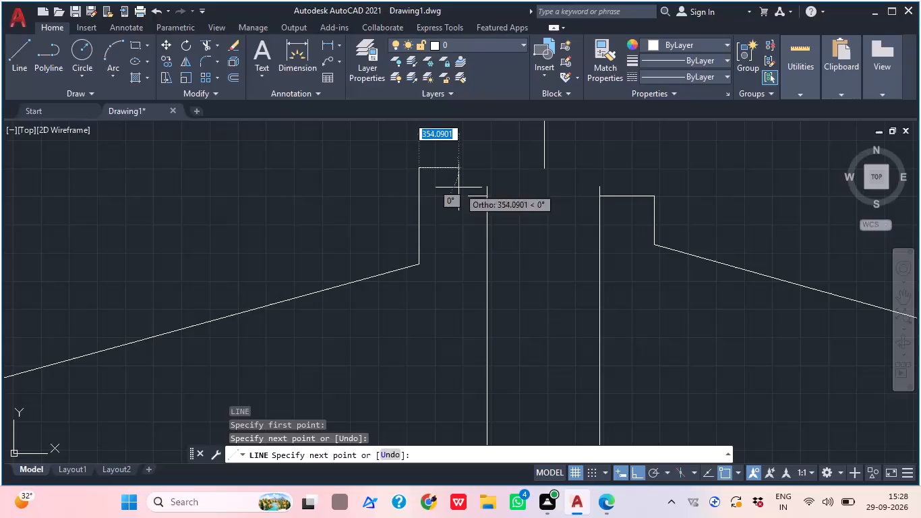
pyautogui.press('`')
pyautogui.press('Escape')
pyautogui.press('Escape')
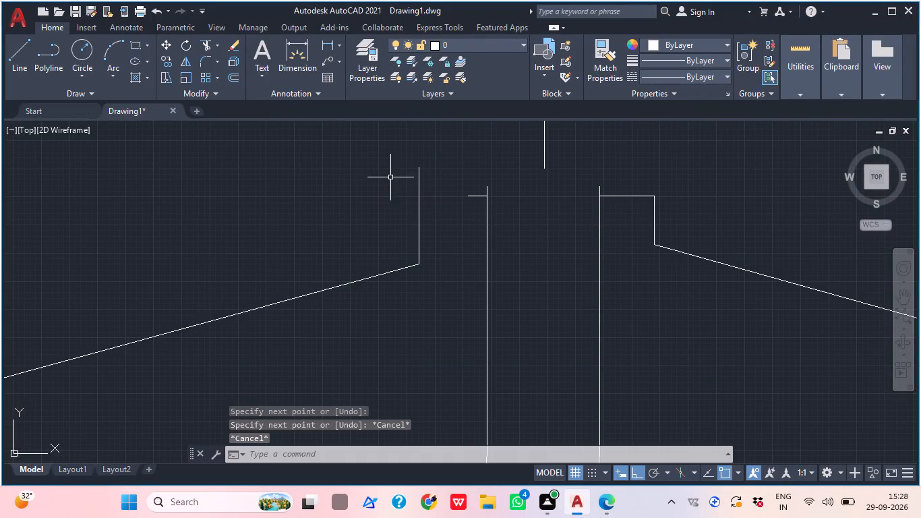
# Extend the left lip outward to the new vertical line and trim the vertical's excess above the lip.
pyautogui.write('EX')
pyautogui.press('space')
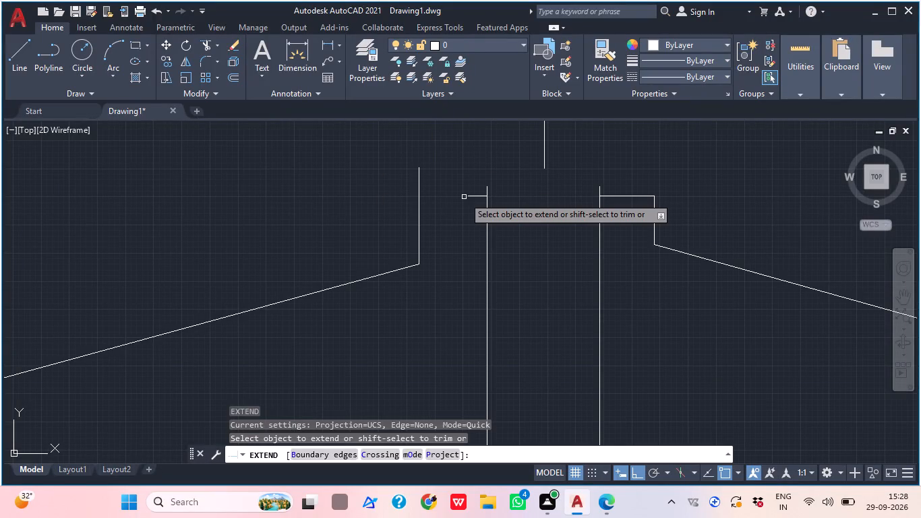
pyautogui.click(467, 195)
pyautogui.press('Escape')
pyautogui.write('TR')
pyautogui.press('space')
pyautogui.click(424, 166)
pyautogui.click(415, 185)
pyautogui.press('Escape')
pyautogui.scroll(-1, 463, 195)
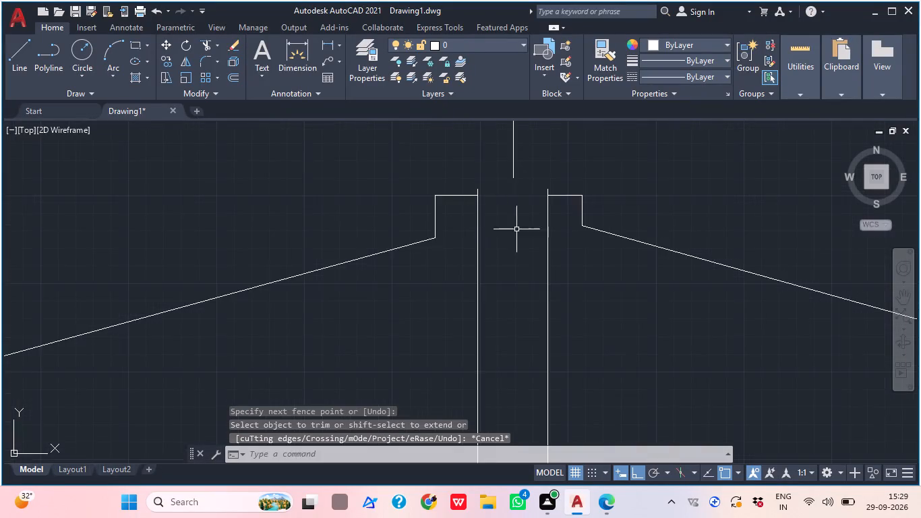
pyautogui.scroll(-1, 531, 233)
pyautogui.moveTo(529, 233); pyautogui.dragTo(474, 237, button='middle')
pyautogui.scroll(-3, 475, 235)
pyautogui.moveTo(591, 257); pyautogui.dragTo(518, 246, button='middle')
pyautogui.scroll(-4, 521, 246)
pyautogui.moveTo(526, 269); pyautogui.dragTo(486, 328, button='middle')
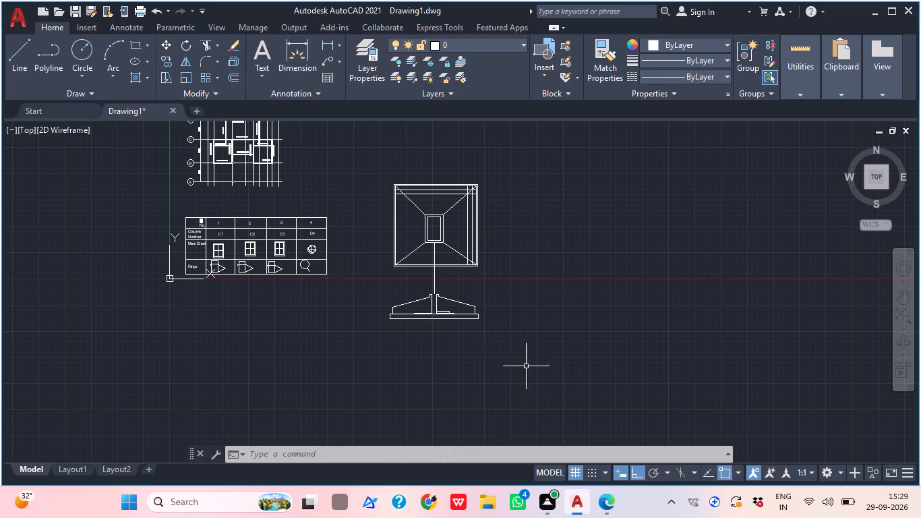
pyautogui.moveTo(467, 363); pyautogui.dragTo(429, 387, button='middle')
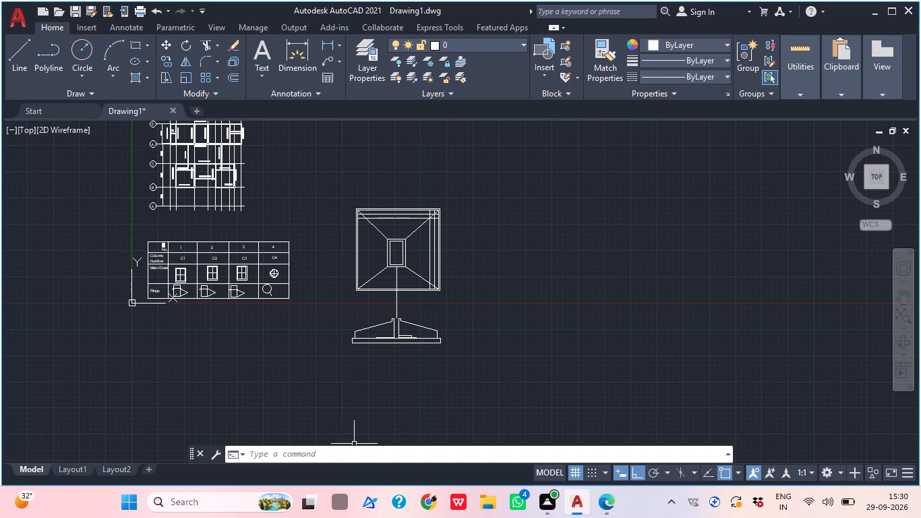
# Draw a horizontal line from the middle of the section column's top outward to above the footing's left edge.
pyautogui.scroll(1, 373, 316)
pyautogui.moveTo(378, 343); pyautogui.dragTo(432, 343, button='middle')
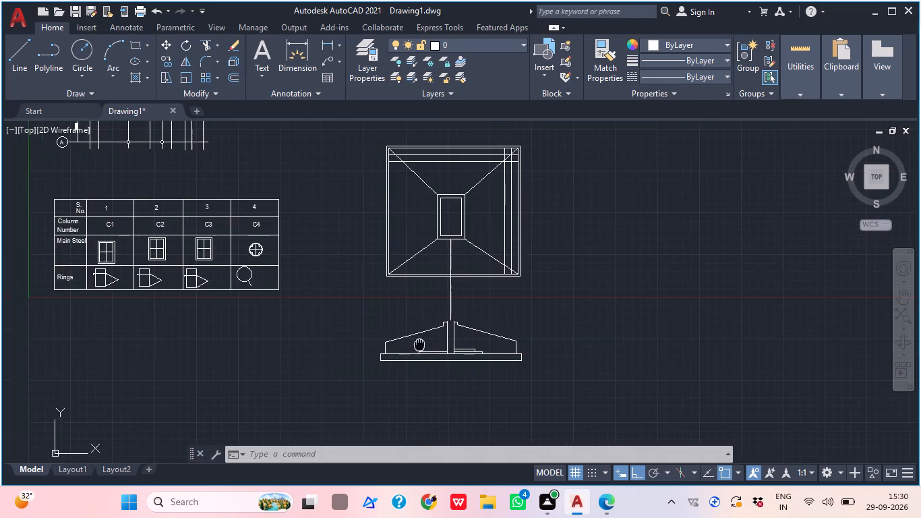
pyautogui.moveTo(432, 343); pyautogui.dragTo(434, 343, button='middle')
pyautogui.scroll(2, 432, 349)
pyautogui.press('l')
pyautogui.press('space')
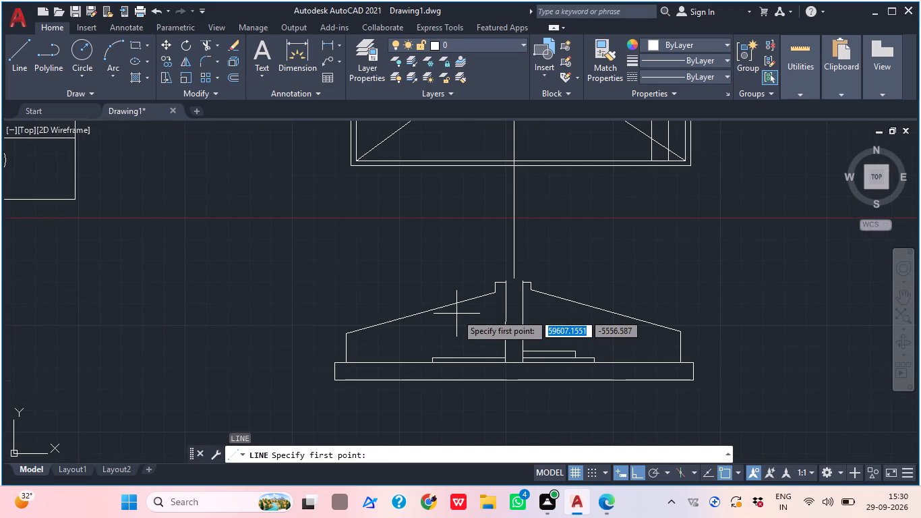
pyautogui.click(518, 284)
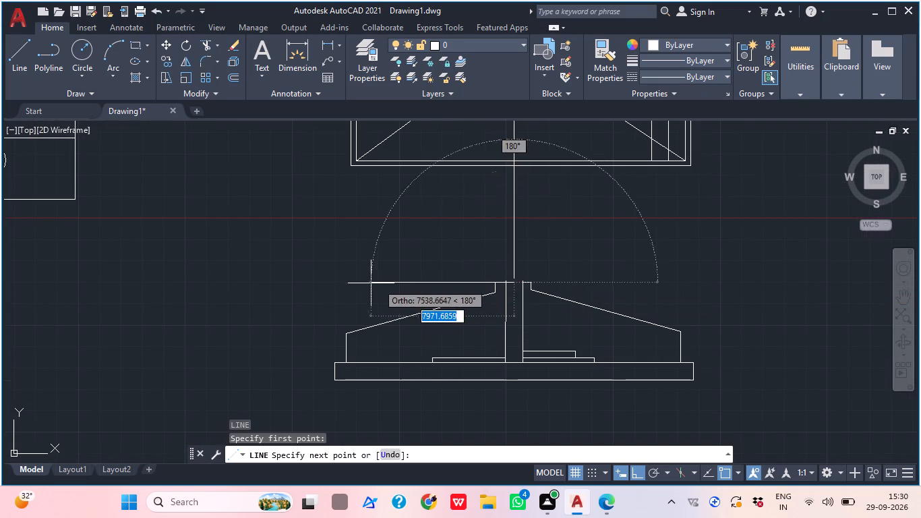
pyautogui.click(345, 288)
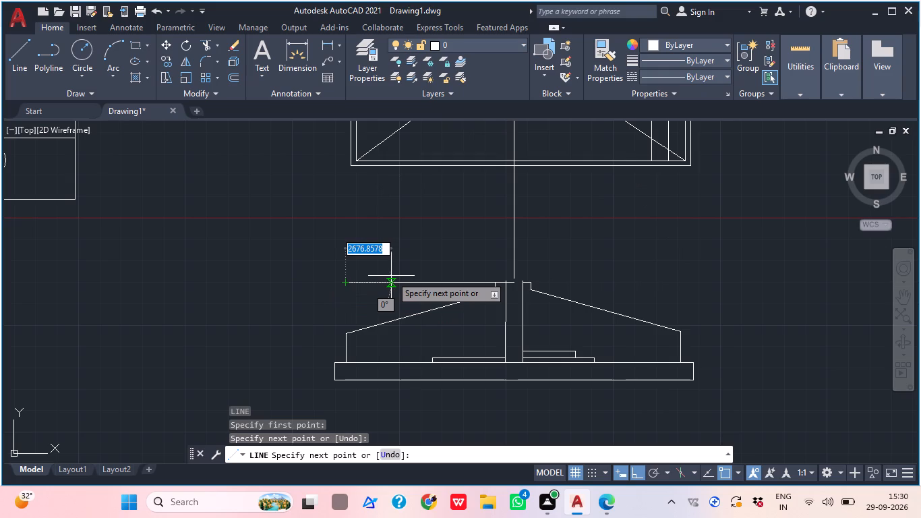
pyautogui.press('Escape')
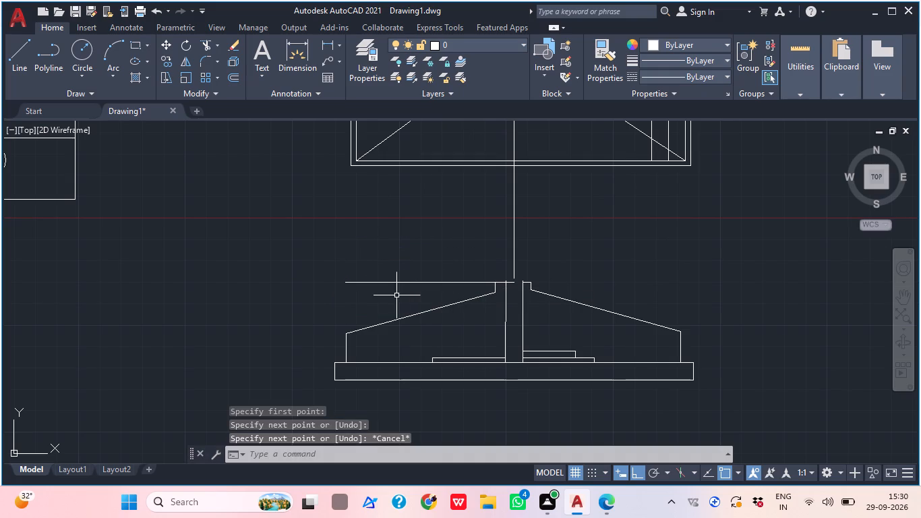
# Draw two crossing diagonal strokes, the second about 1,340 long at 46°, as an X mark near the horizontal line's outer end.
pyautogui.write('L')
pyautogui.press('space')
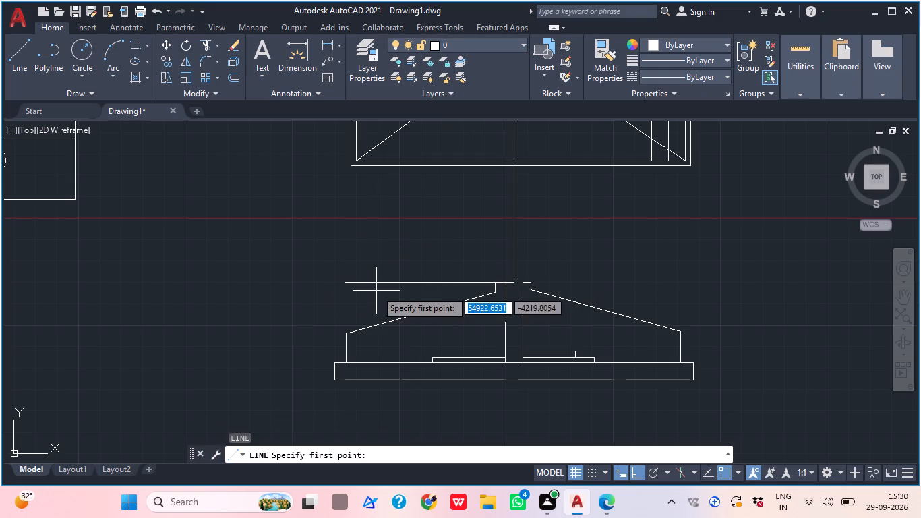
pyautogui.scroll(2, 353, 277)
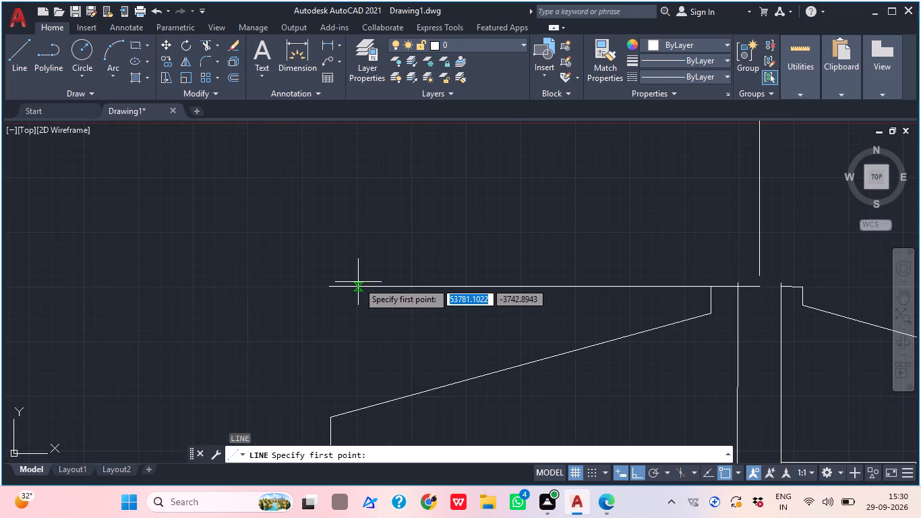
pyautogui.click(635, 473)
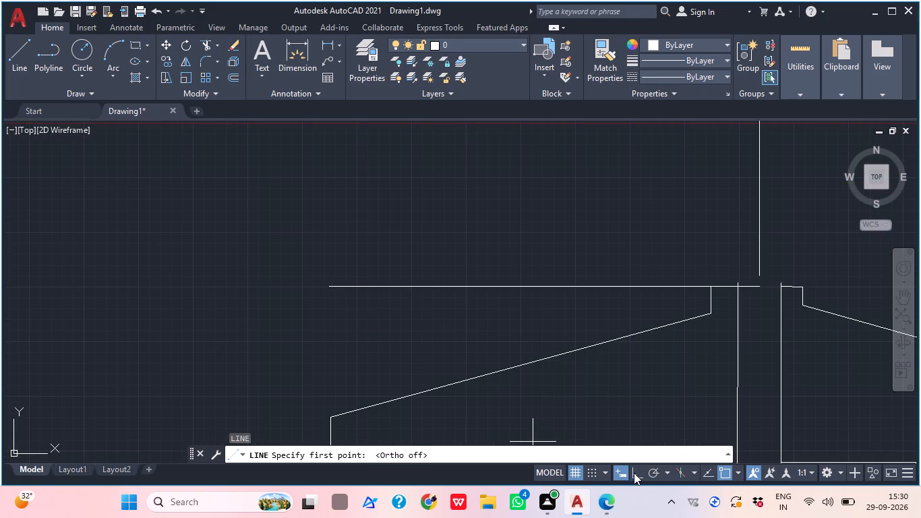
pyautogui.scroll(2, 362, 298)
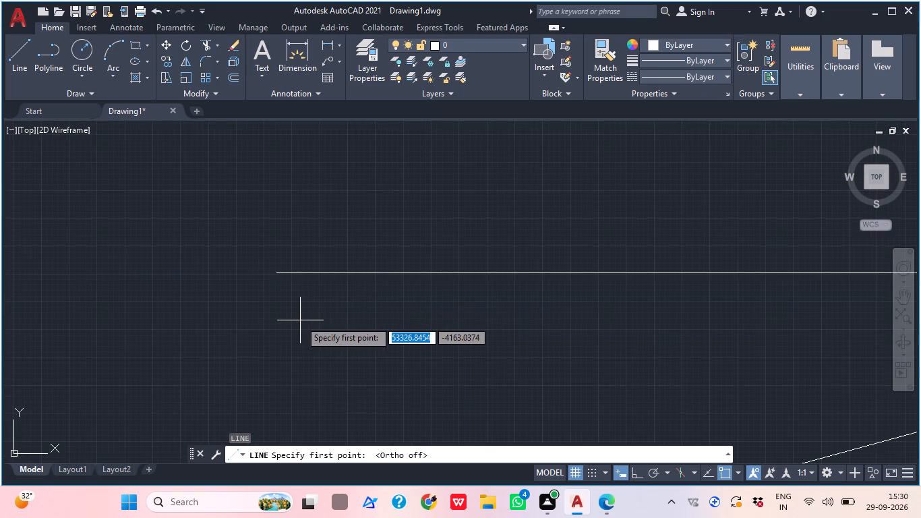
pyautogui.click(300, 320)
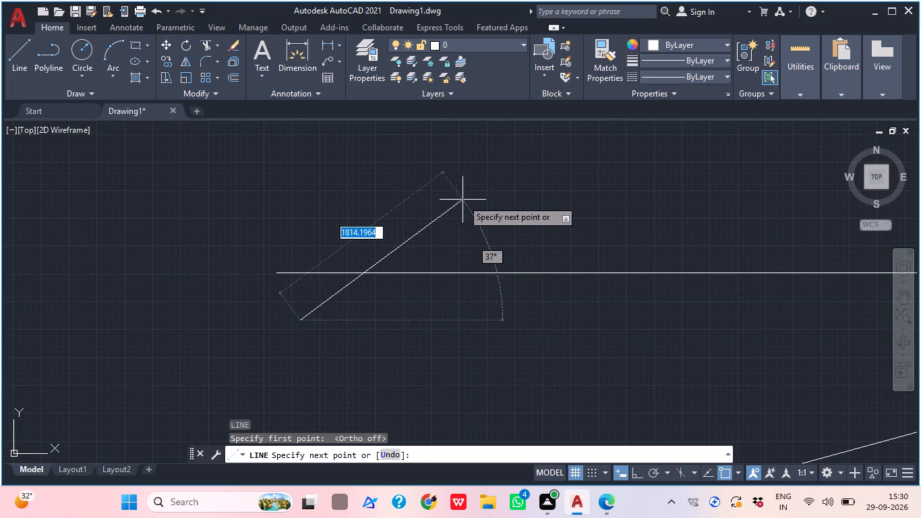
pyautogui.click(415, 225)
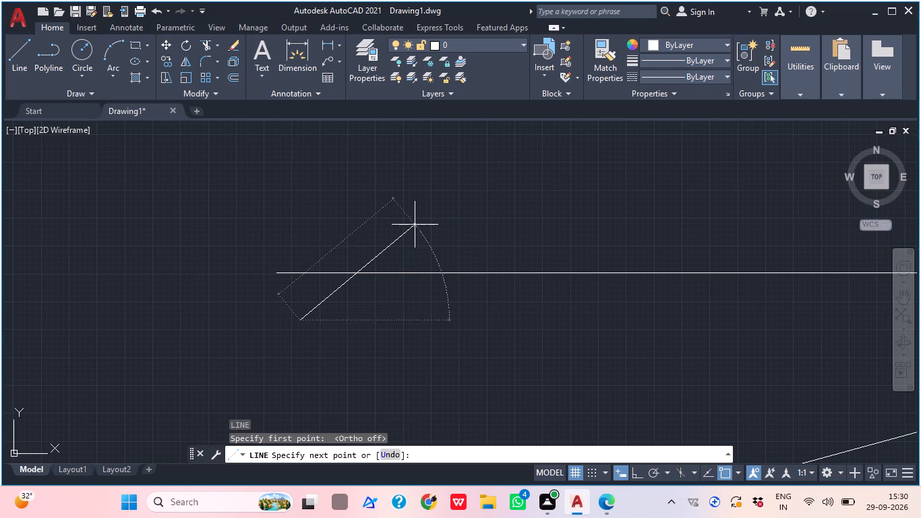
pyautogui.press('Escape')
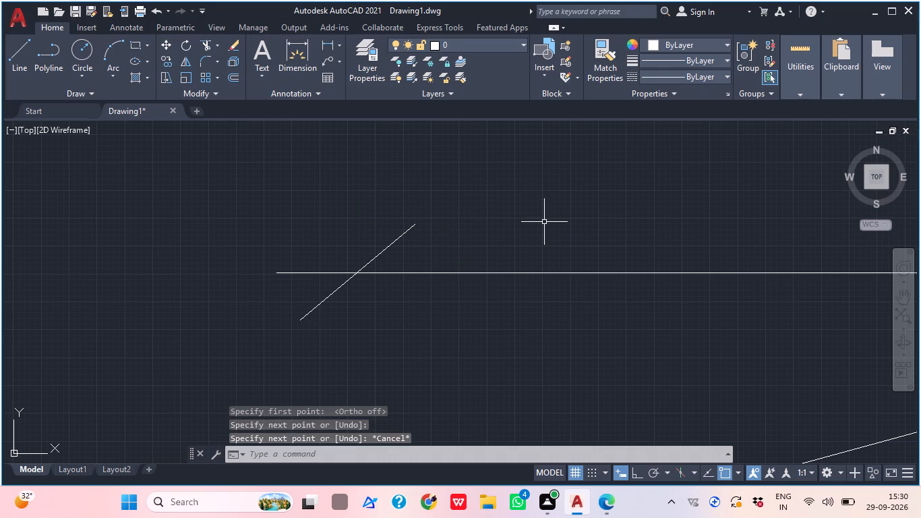
pyautogui.press('l')
pyautogui.press('space')
pyautogui.click(305, 220)
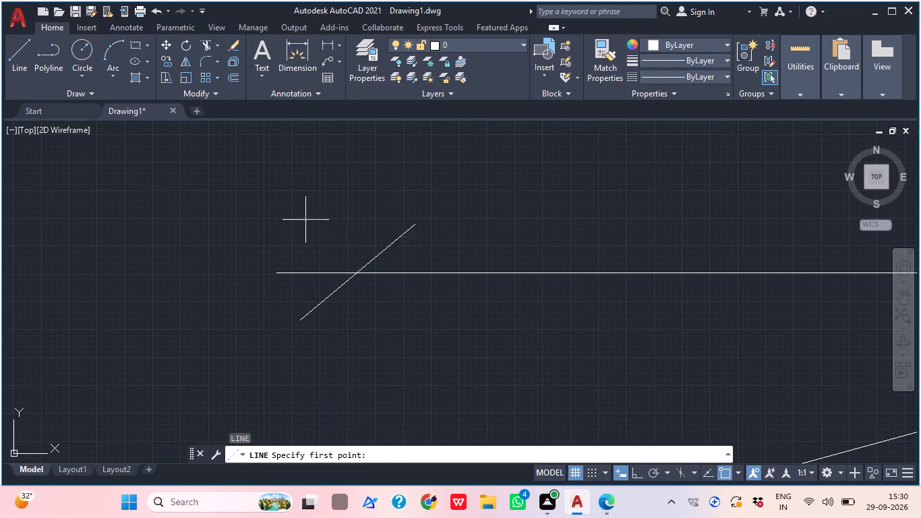
pyautogui.click(409, 327)
pyautogui.moveTo(476, 298); pyautogui.dragTo(425, 318, button='middle')
pyautogui.press('Escape')
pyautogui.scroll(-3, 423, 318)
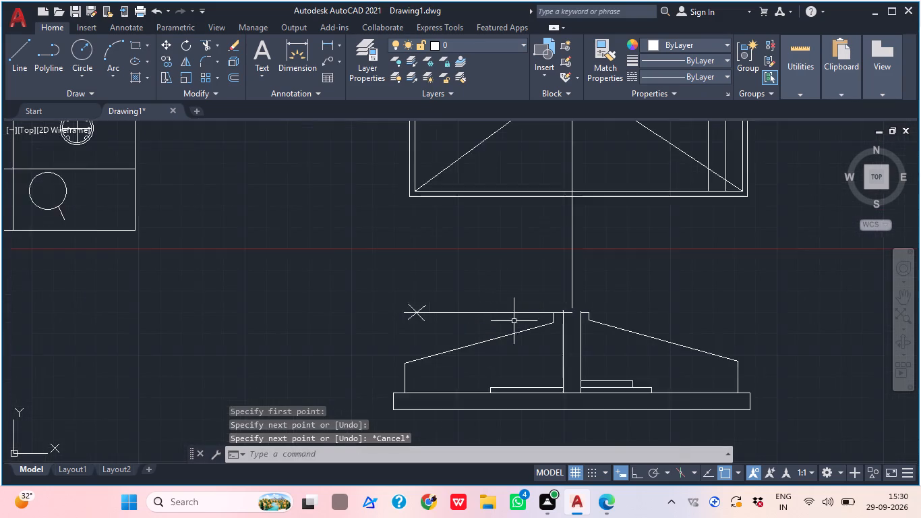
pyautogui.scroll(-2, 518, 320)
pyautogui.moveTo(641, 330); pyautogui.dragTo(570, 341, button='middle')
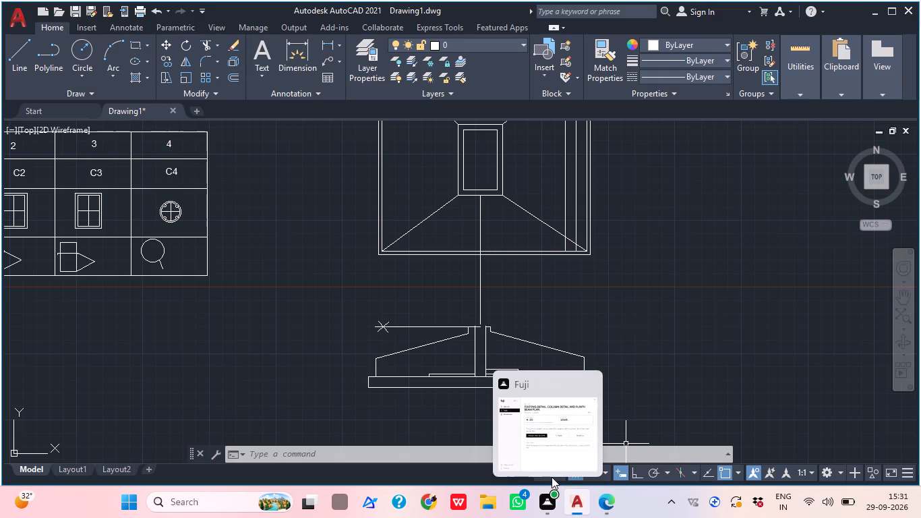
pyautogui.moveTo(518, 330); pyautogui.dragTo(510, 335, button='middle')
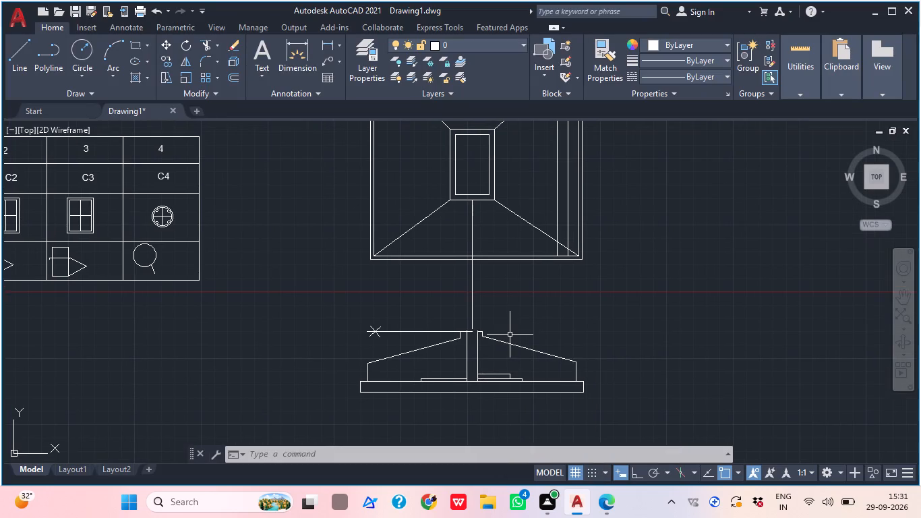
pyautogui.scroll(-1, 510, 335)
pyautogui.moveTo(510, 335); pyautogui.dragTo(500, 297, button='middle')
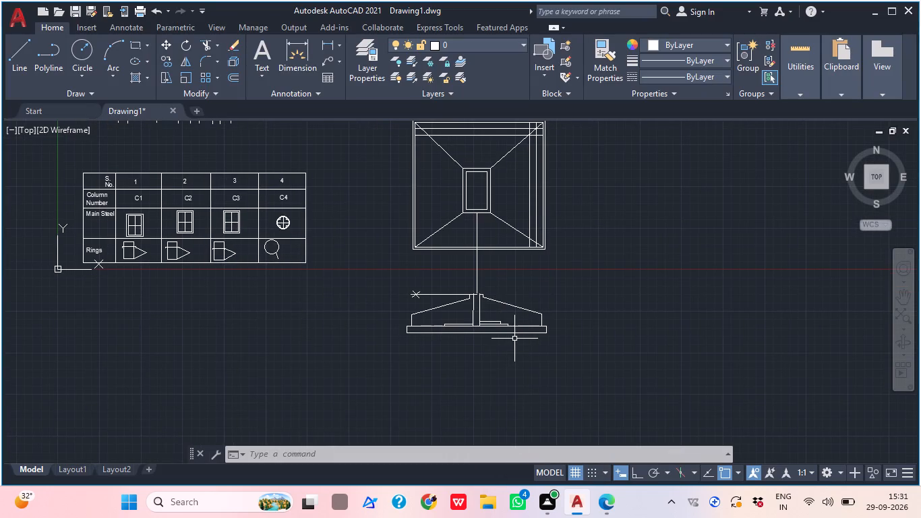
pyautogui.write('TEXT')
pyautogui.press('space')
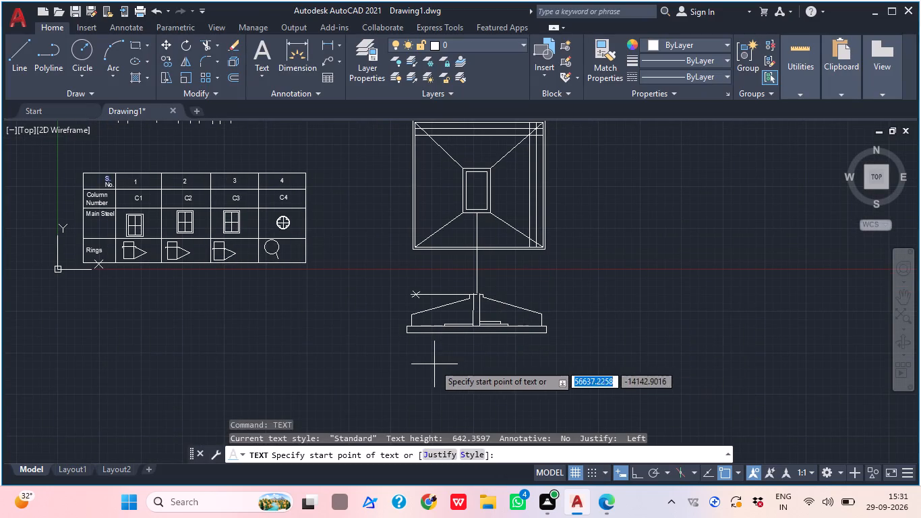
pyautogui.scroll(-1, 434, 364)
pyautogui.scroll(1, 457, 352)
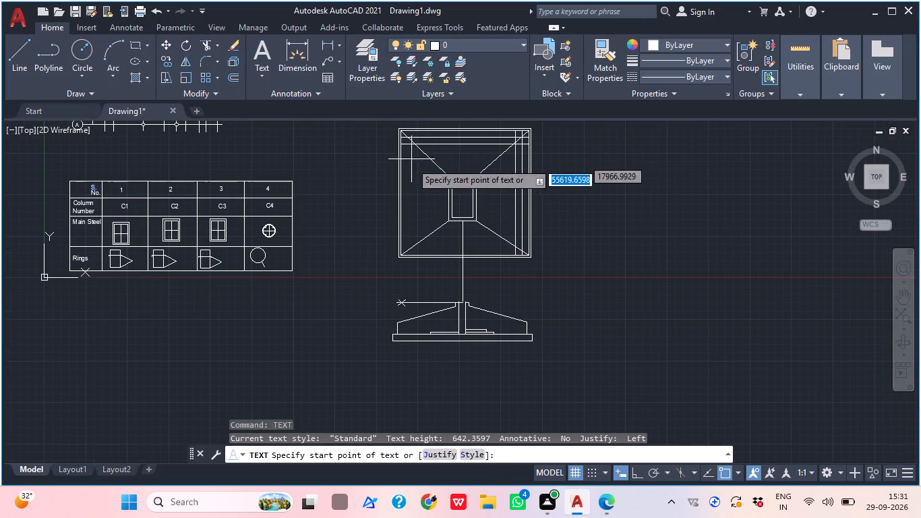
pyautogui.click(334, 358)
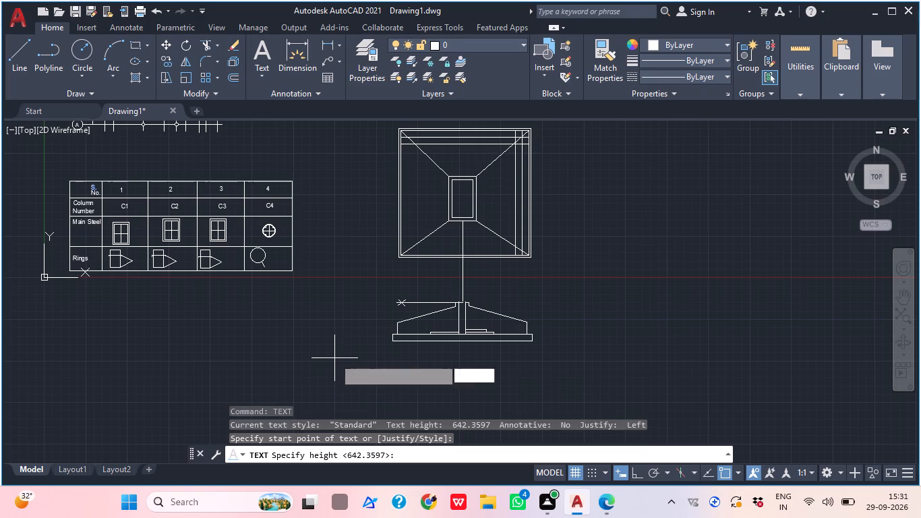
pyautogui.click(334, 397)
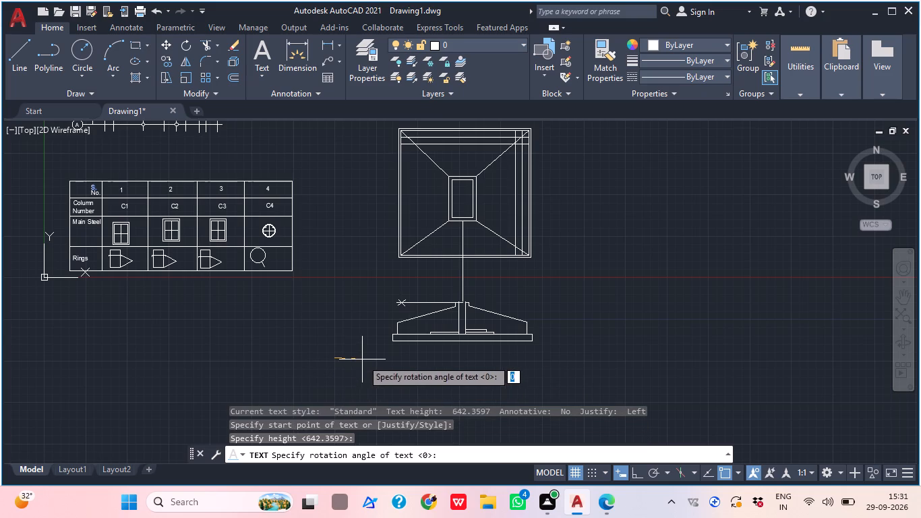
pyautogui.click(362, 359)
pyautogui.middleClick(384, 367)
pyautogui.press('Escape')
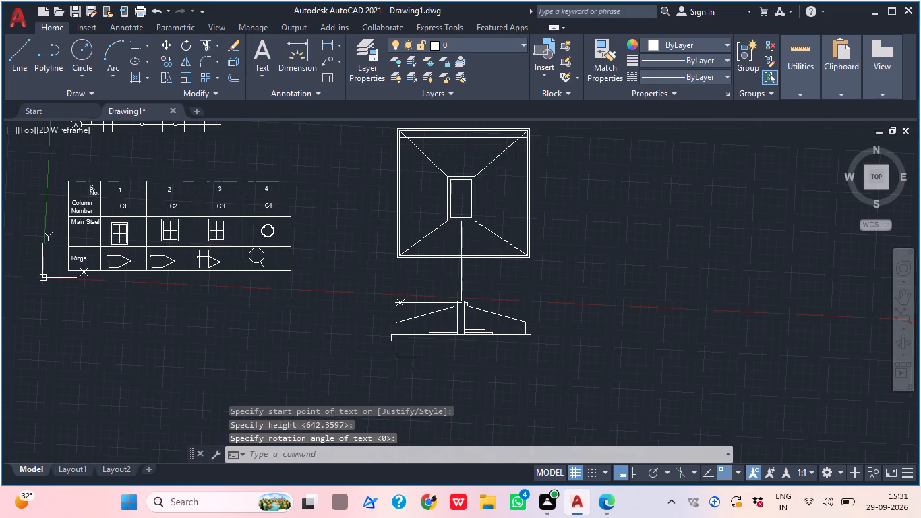
# Turn on Ortho and add horizontal single-line text "TYPICAL FOOTING DETAILS", about 5,470 high, starting below and outside the footing section's left end.
pyautogui.click(645, 472)
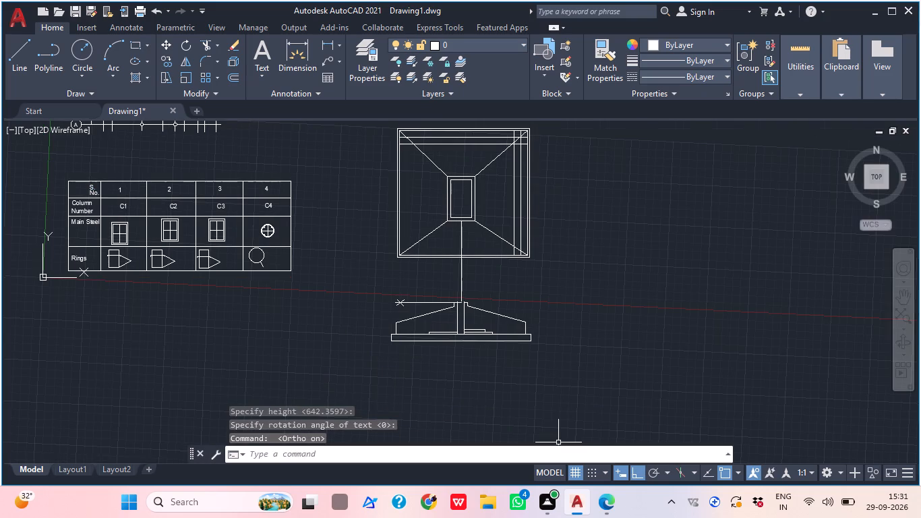
pyautogui.press('t')
pyautogui.write('EXT')
pyautogui.press('space')
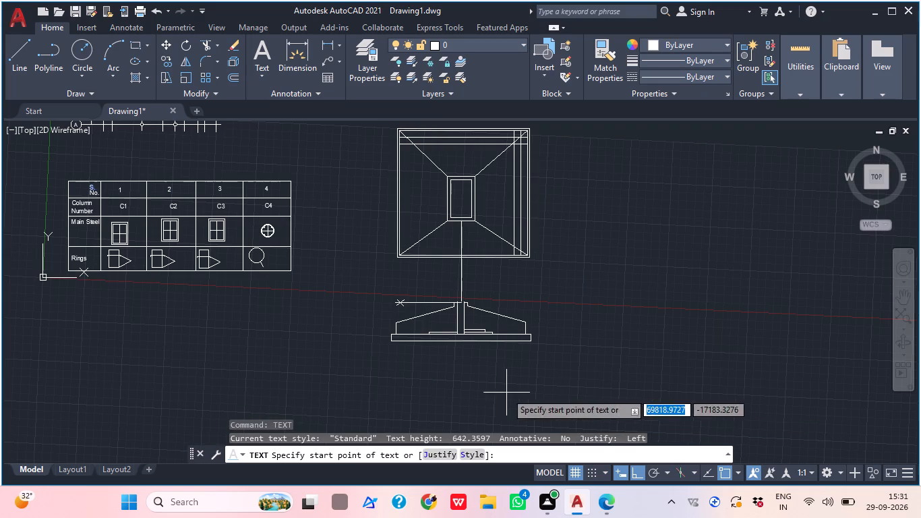
pyautogui.moveTo(565, 326); pyautogui.dragTo(598, 303, button='middle')
pyautogui.click(368, 342)
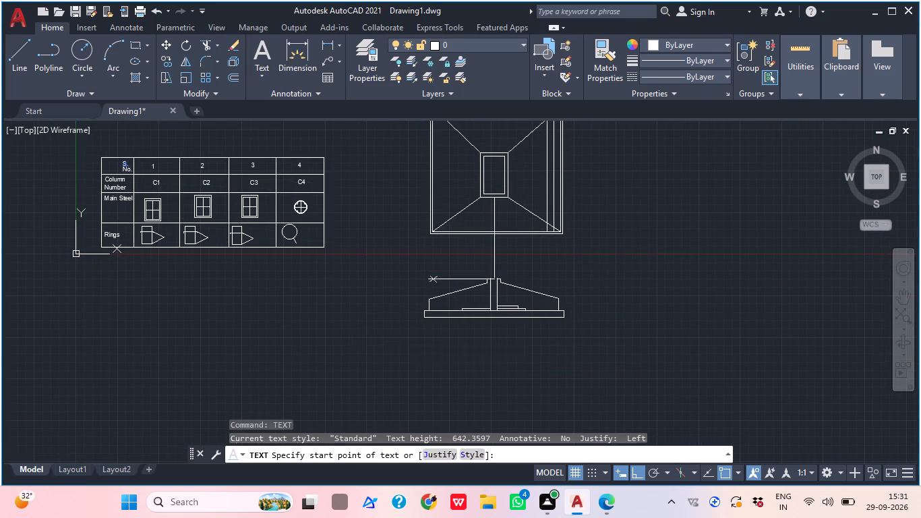
pyautogui.click(368, 378)
pyautogui.scroll(1, 401, 345)
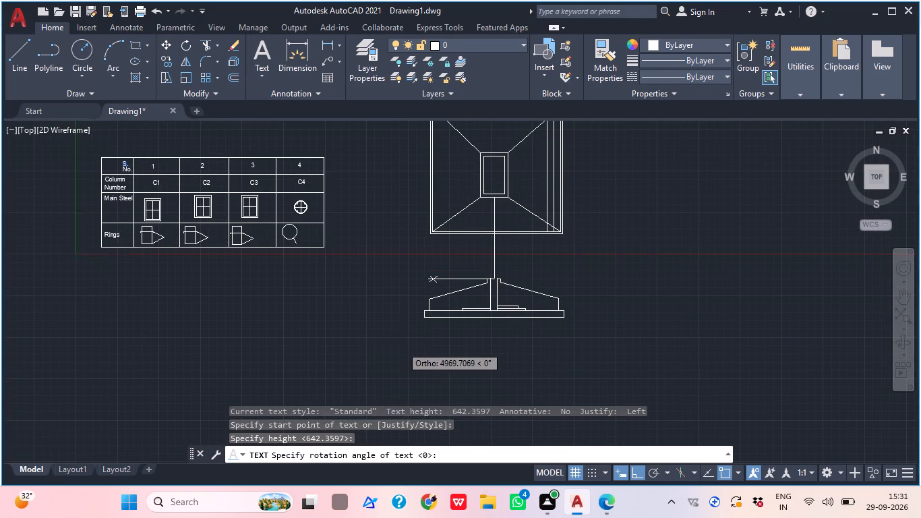
pyautogui.click(387, 341)
pyautogui.moveTo(387, 341); pyautogui.dragTo(396, 340, button='middle')
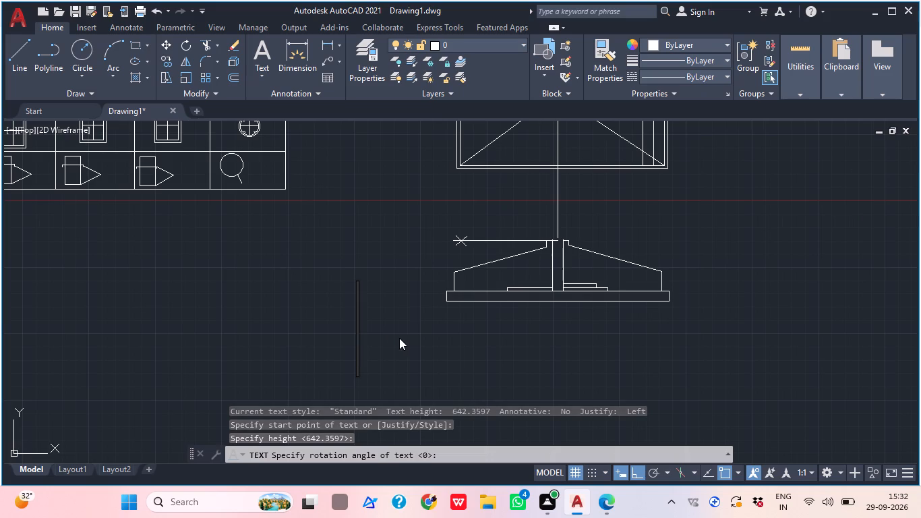
pyautogui.write('TY')
pyautogui.write('PI')
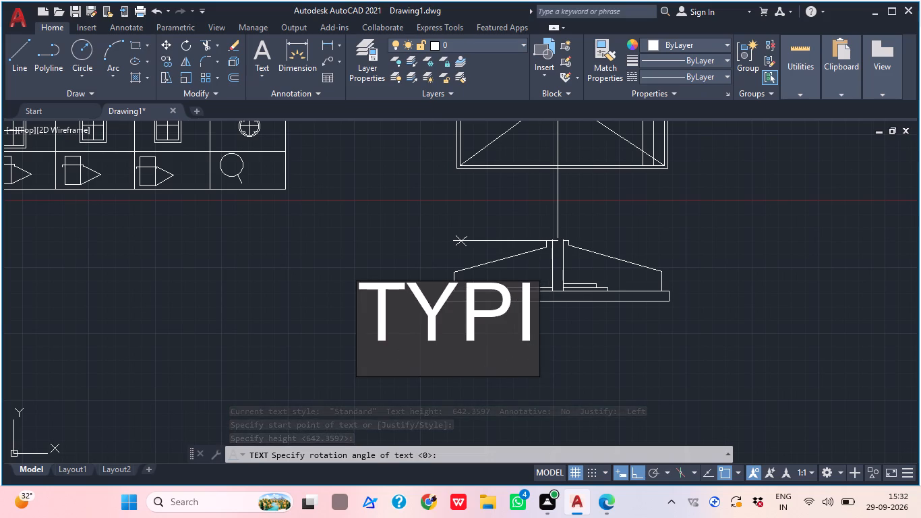
pyautogui.write('CA')
pyautogui.press('l')
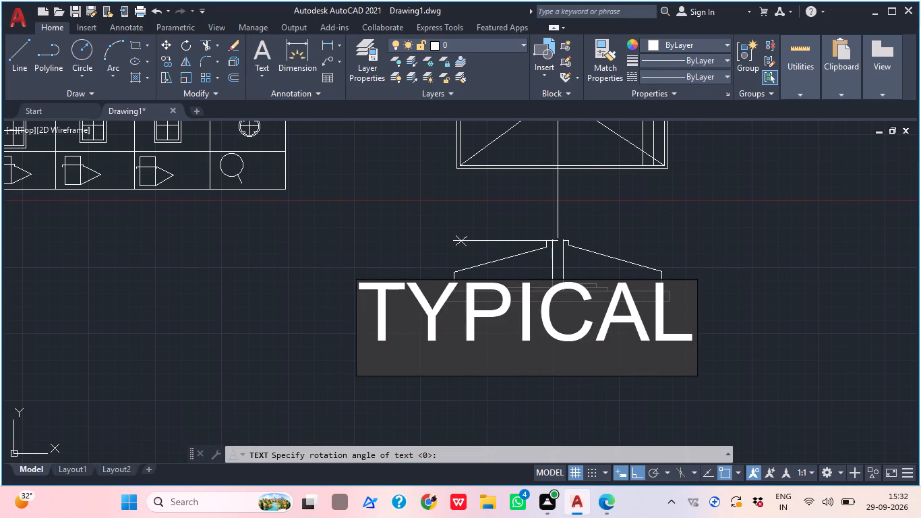
pyautogui.press('space')
pyautogui.write('FP')
pyautogui.press('BackSpace')
pyautogui.write('OOTING')
pyautogui.press('space')
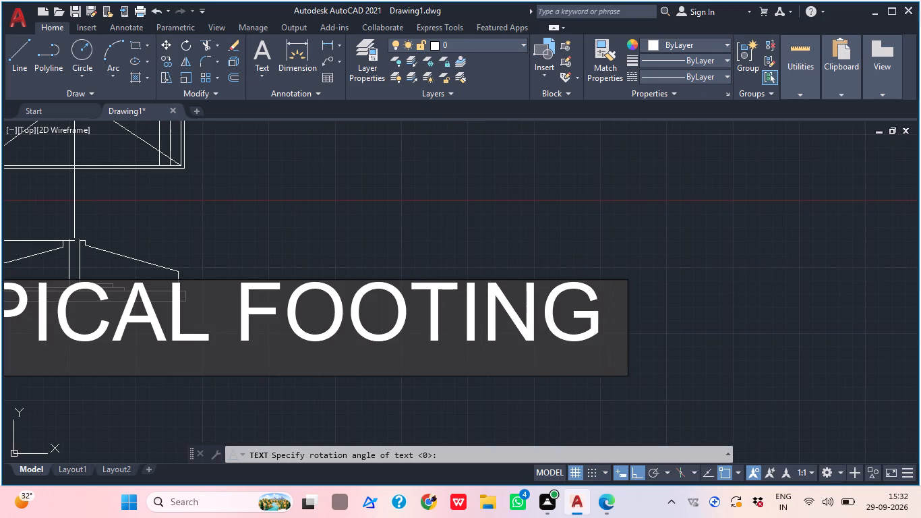
pyautogui.write('DE')
pyautogui.write('TAILS')
pyautogui.click(597, 311)
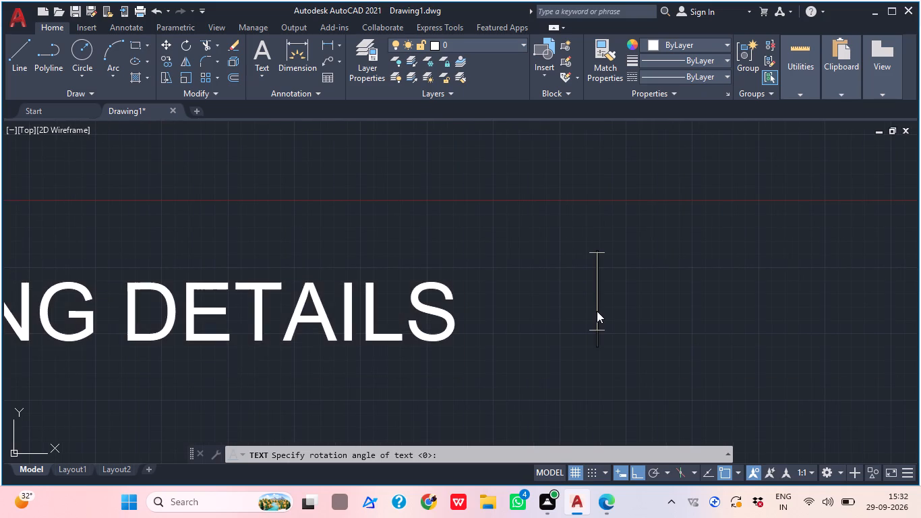
pyautogui.press('Escape')
# Scale the "TYPICAL FOOTING DETAILS" title down to roughly a quarter of its size, keeping it just below the footing section.
pyautogui.scroll(-5, 578, 314)
pyautogui.scroll(2, 578, 314)
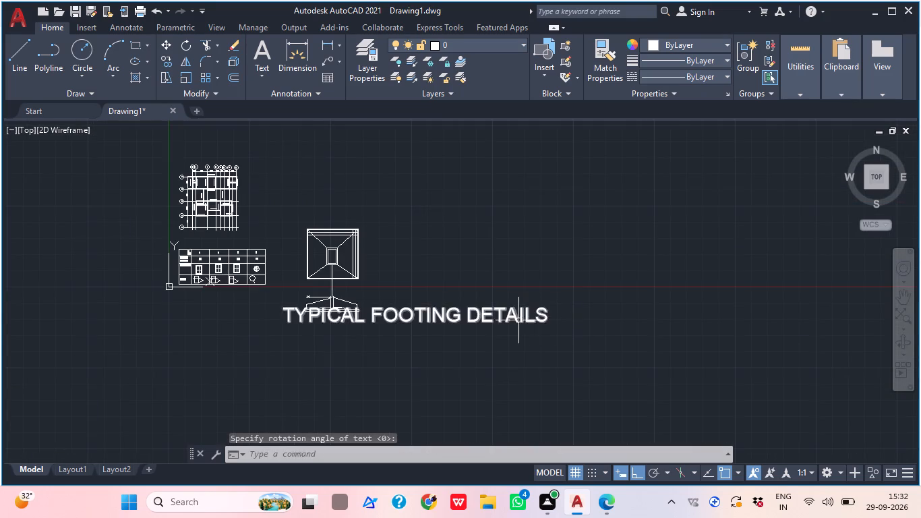
pyautogui.click(514, 320)
pyautogui.press('d')
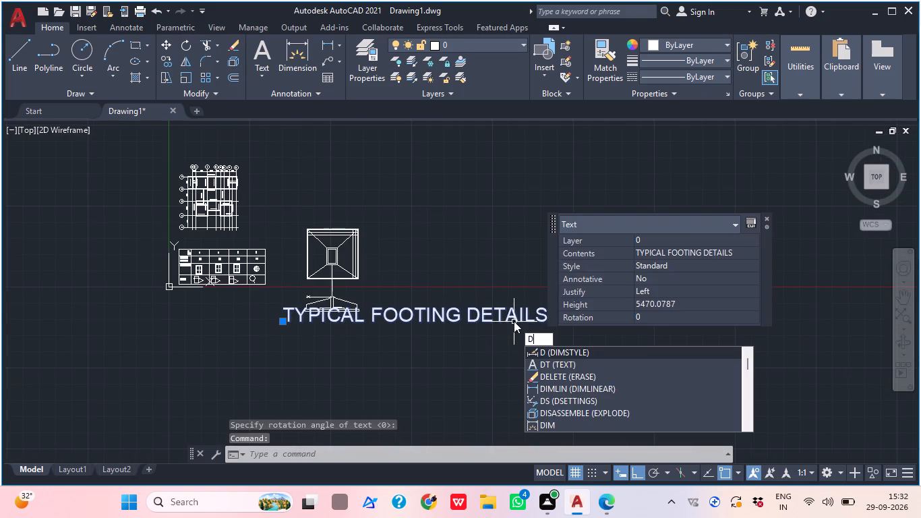
pyautogui.press('BackSpace')
pyautogui.write('SC')
pyautogui.press('space')
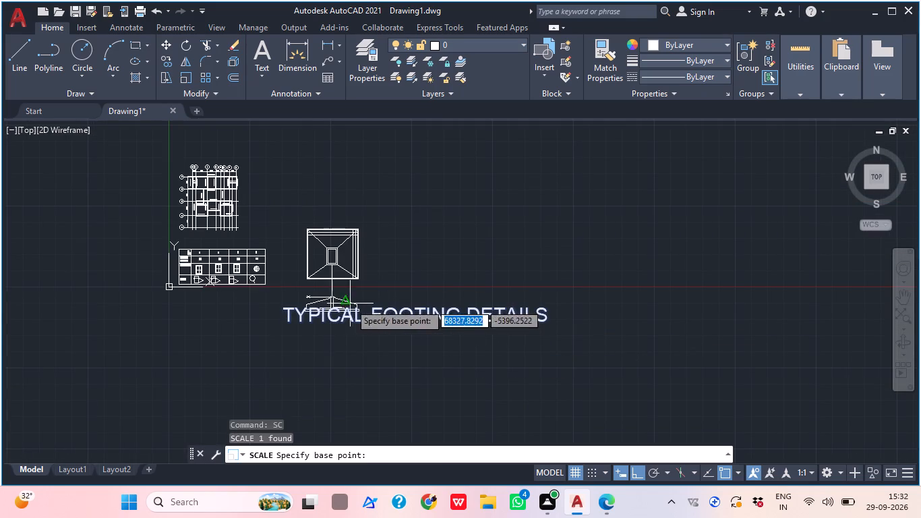
pyautogui.scroll(2, 315, 320)
pyautogui.click(315, 320)
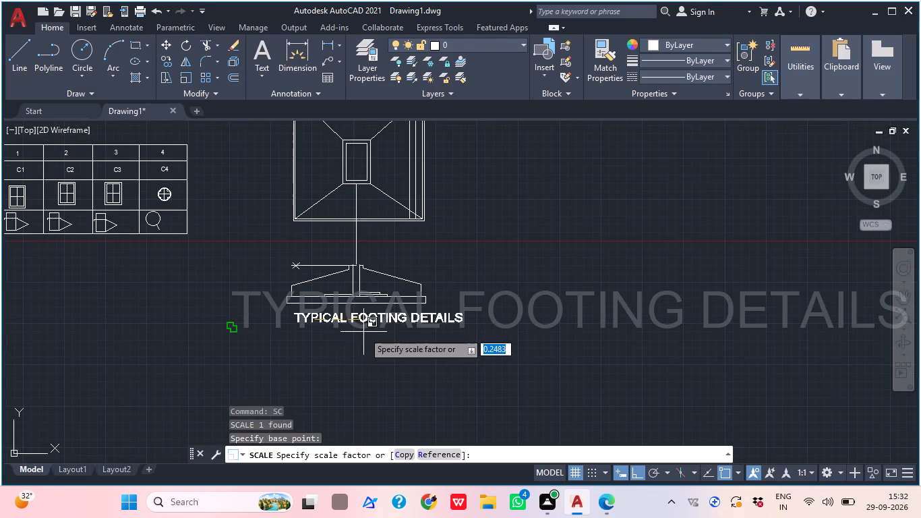
pyautogui.scroll(2, 363, 332)
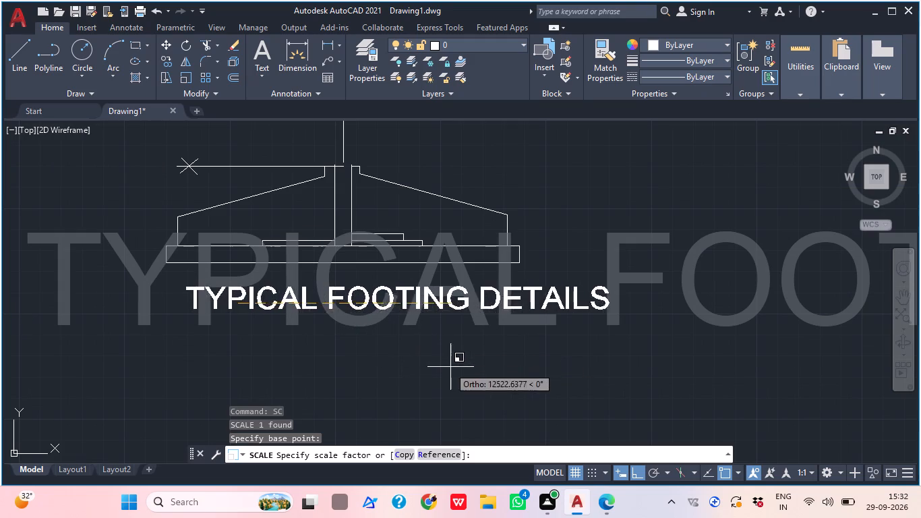
pyautogui.click(459, 368)
# Move the "TYPICAL FOOTING DETAILS" title horizontally to the left so it sits centred beneath the footing base.
pyautogui.scroll(-1, 535, 332)
pyautogui.click(587, 320)
pyautogui.click(523, 315)
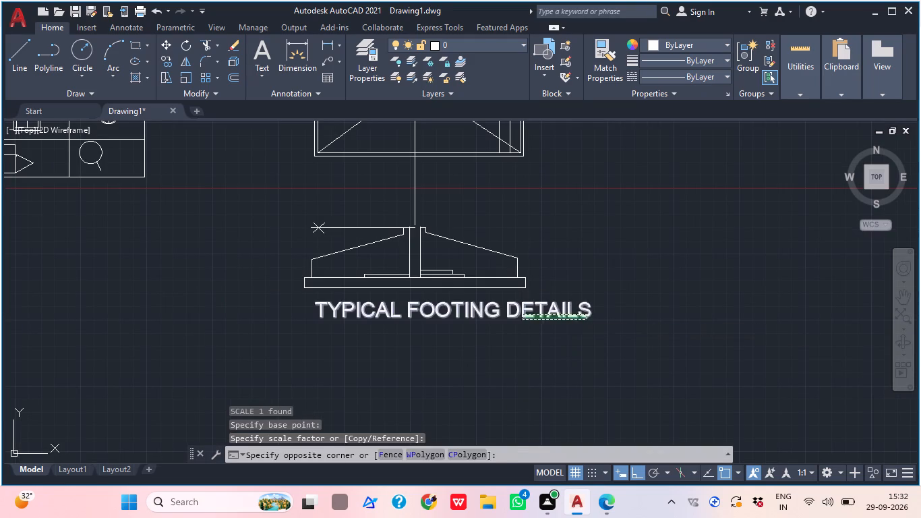
pyautogui.press('m')
pyautogui.press('space')
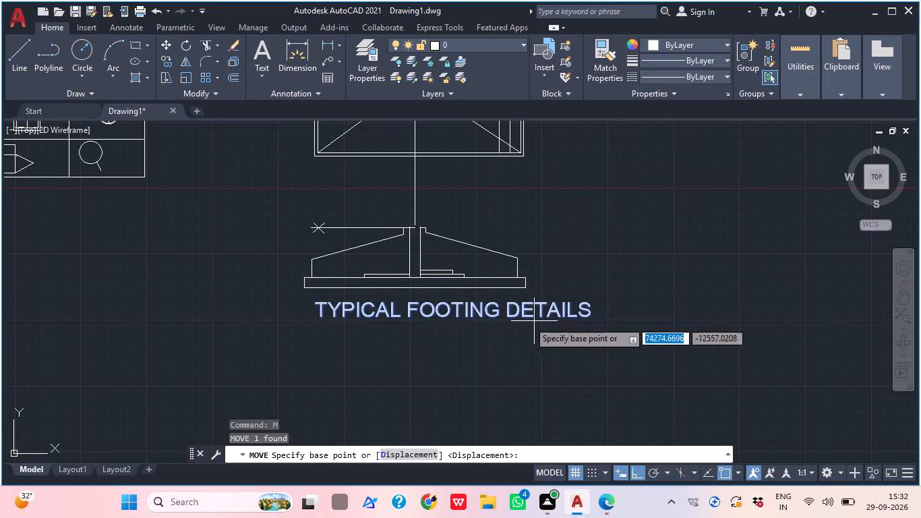
pyautogui.click(509, 320)
pyautogui.click(285, 345)
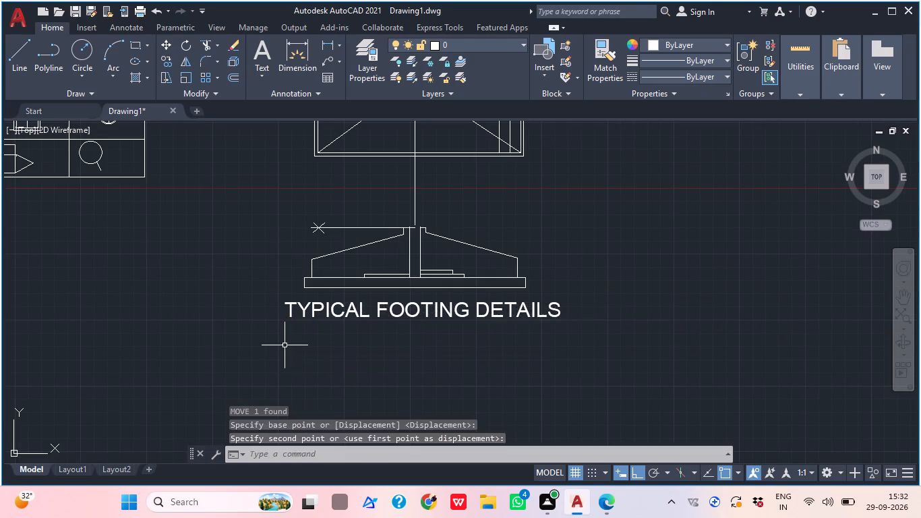
# Add horizontal single-line text "RING", about 230 high, above the sloped top on the footing section's right half.
pyautogui.scroll(-2, 407, 354)
pyautogui.scroll(1, 473, 352)
pyautogui.moveTo(475, 352); pyautogui.dragTo(492, 352, button='middle')
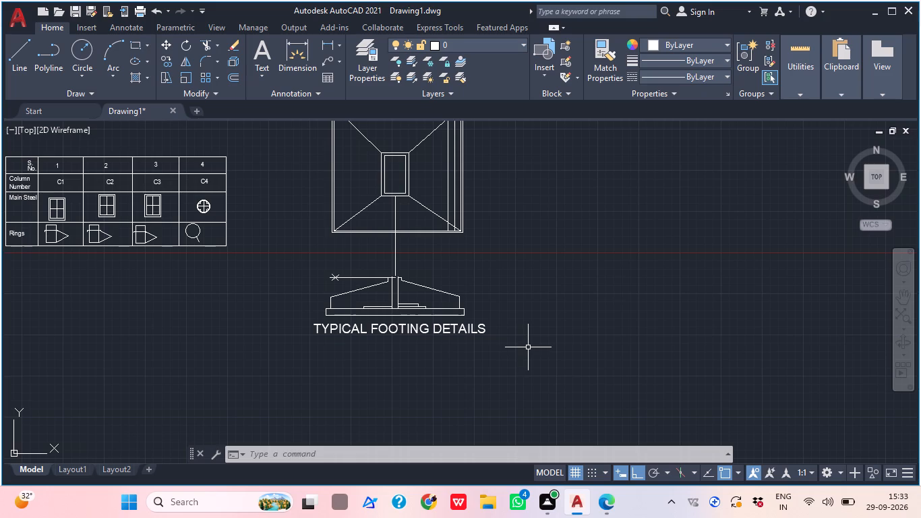
pyautogui.scroll(1, 372, 277)
pyautogui.moveTo(415, 252); pyautogui.dragTo(399, 282, button='middle')
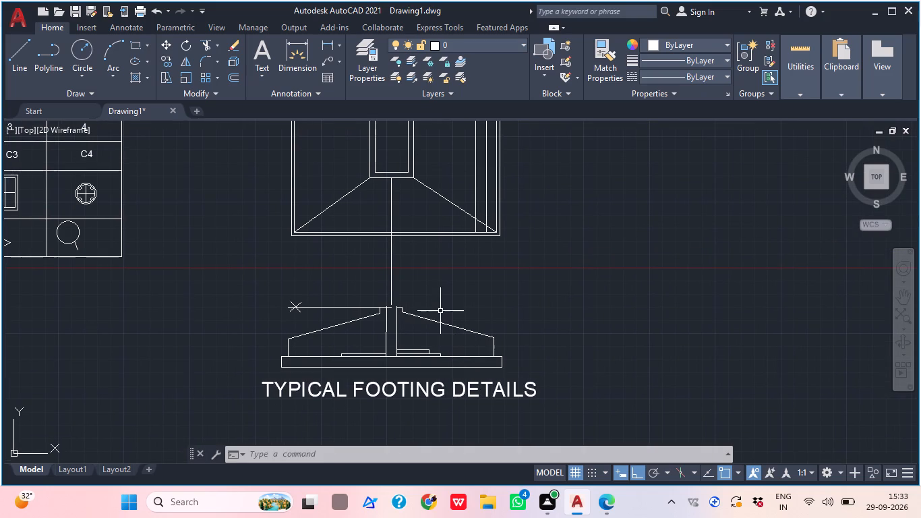
pyautogui.press('t')
pyautogui.press('e')
pyautogui.press('x')
pyautogui.write('T')
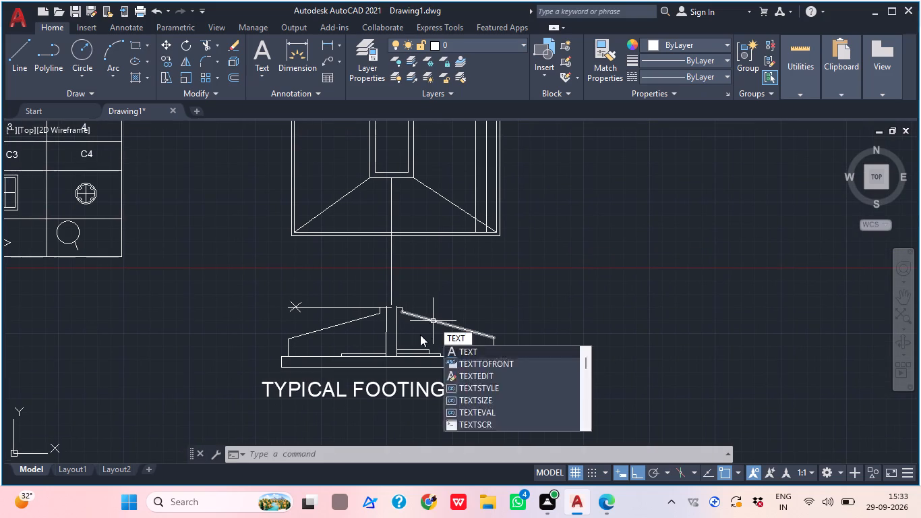
pyautogui.press('space')
pyautogui.scroll(2, 415, 296)
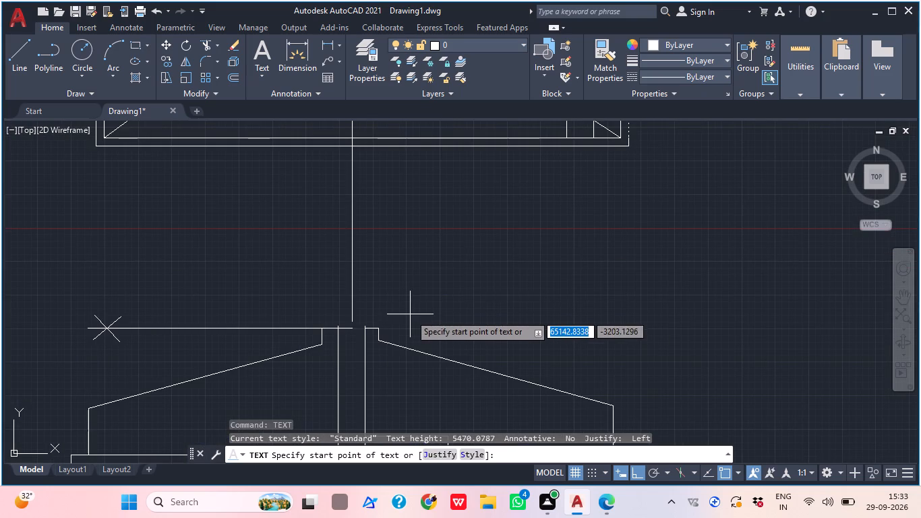
pyautogui.click(423, 292)
pyautogui.scroll(2, 423, 296)
pyautogui.scroll(-1, 423, 296)
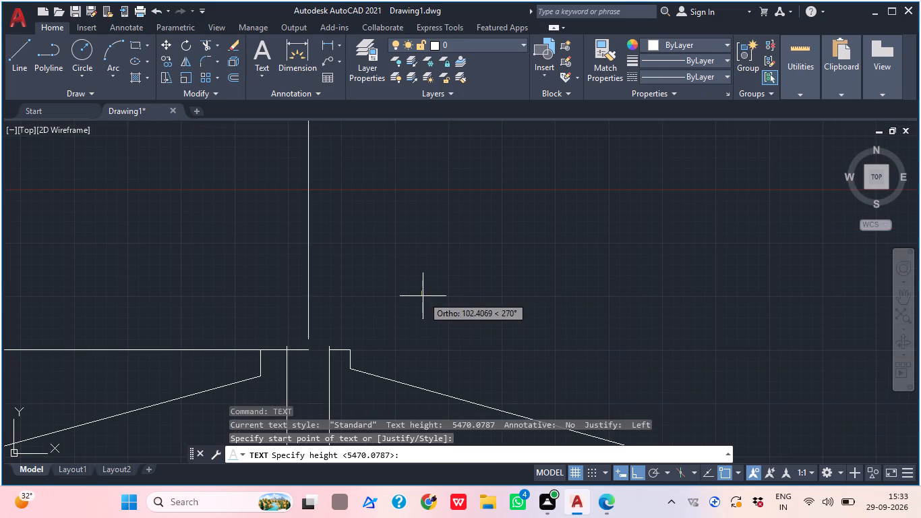
pyautogui.scroll(1, 423, 304)
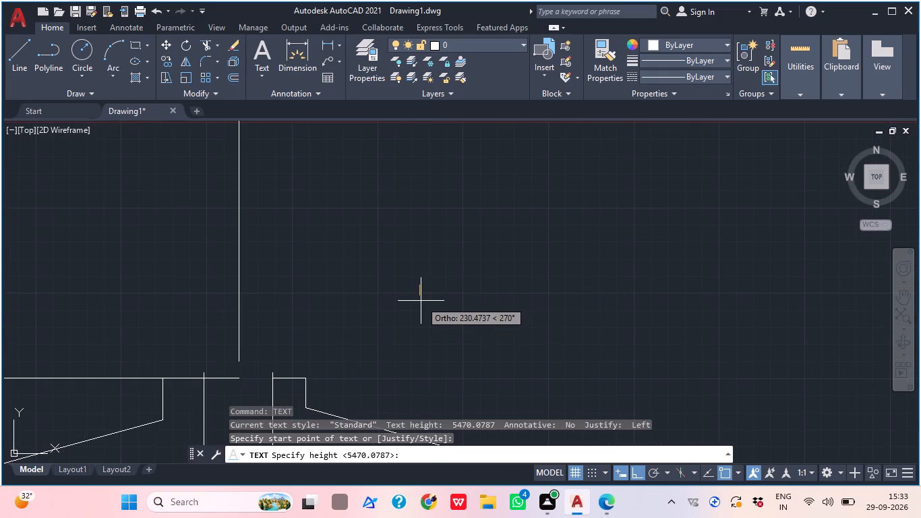
pyautogui.click(421, 301)
pyautogui.click(441, 295)
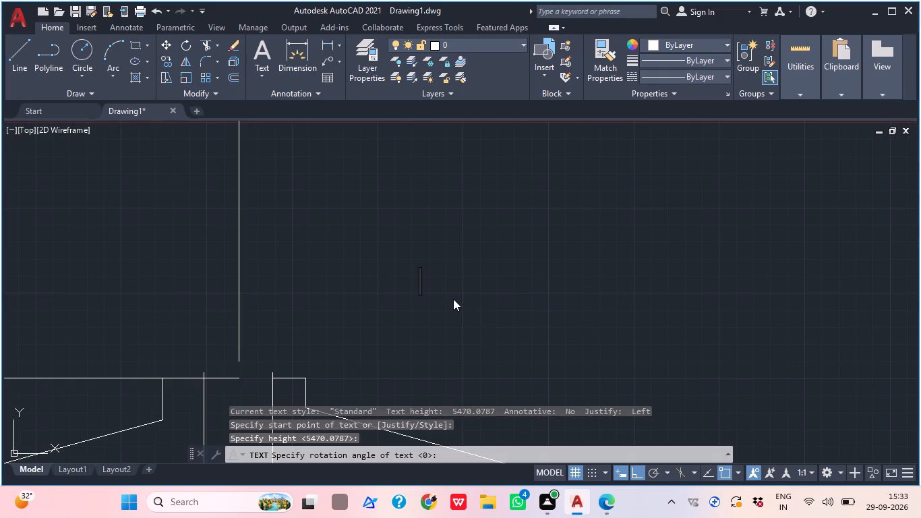
pyautogui.write('RI')
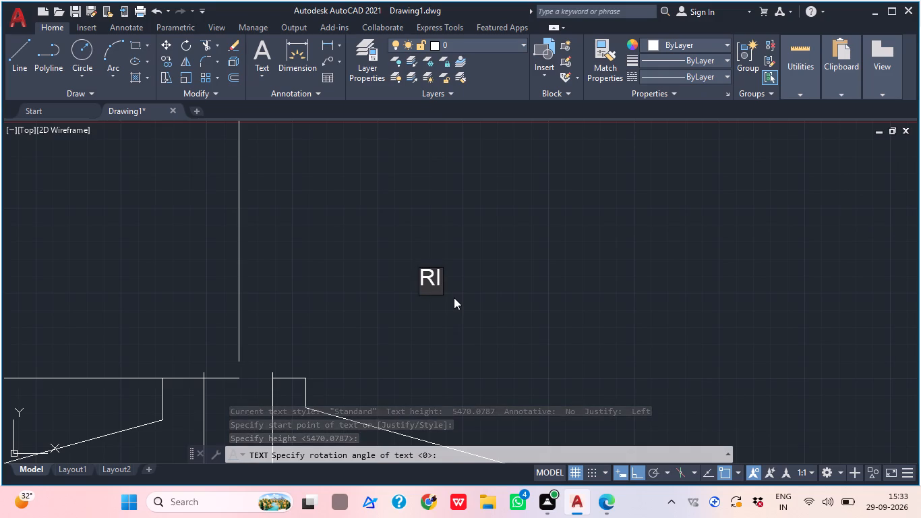
pyautogui.write('NG')
pyautogui.click(601, 275)
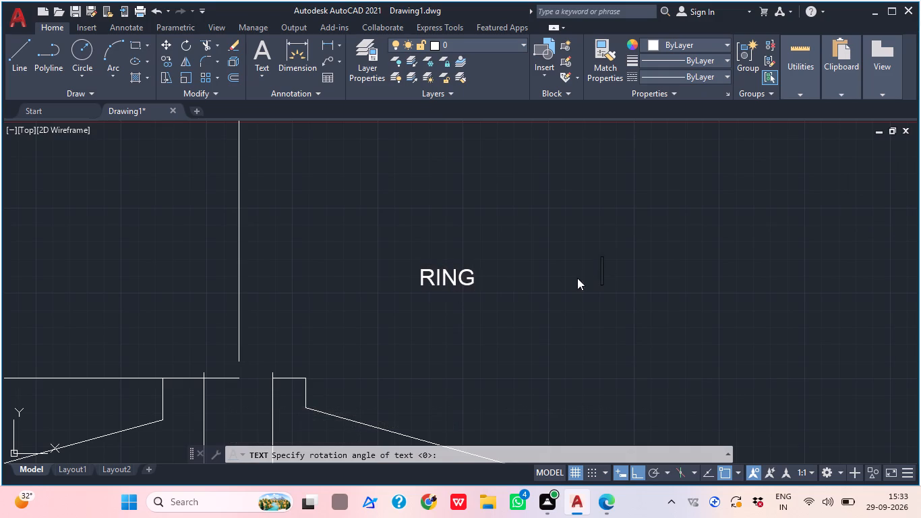
pyautogui.press('Escape')
# Scale the "RING" label up to a text height of about 402.
pyautogui.scroll(-2, 484, 285)
pyautogui.click(483, 285)
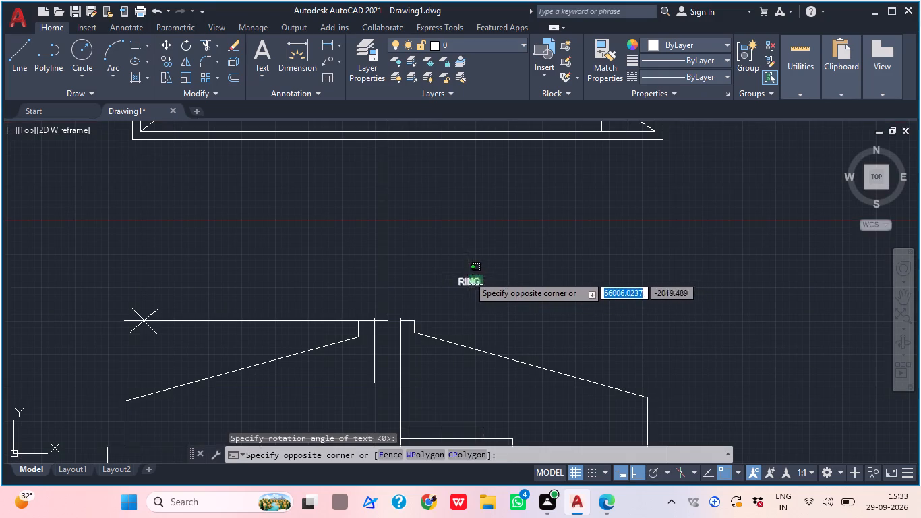
pyautogui.click(469, 277)
pyautogui.write('SC')
pyautogui.press('space')
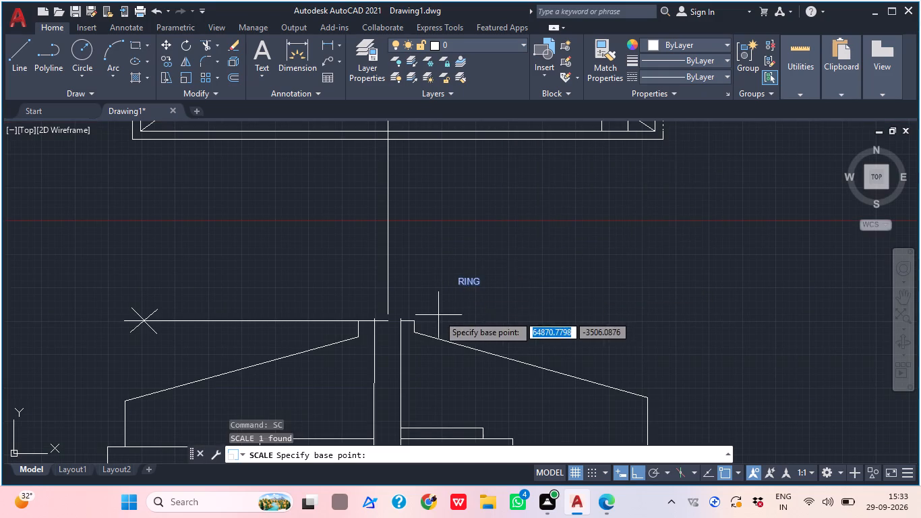
pyautogui.scroll(2, 438, 315)
pyautogui.click(502, 266)
pyautogui.click(550, 275)
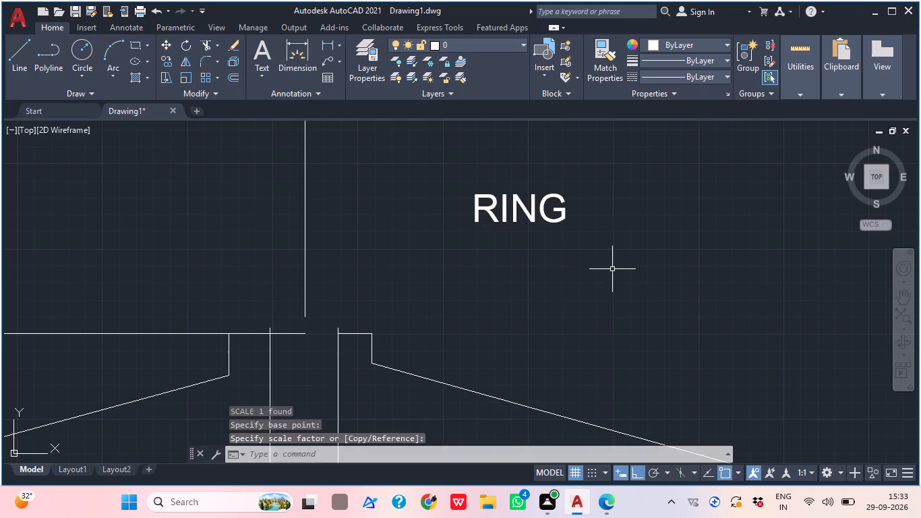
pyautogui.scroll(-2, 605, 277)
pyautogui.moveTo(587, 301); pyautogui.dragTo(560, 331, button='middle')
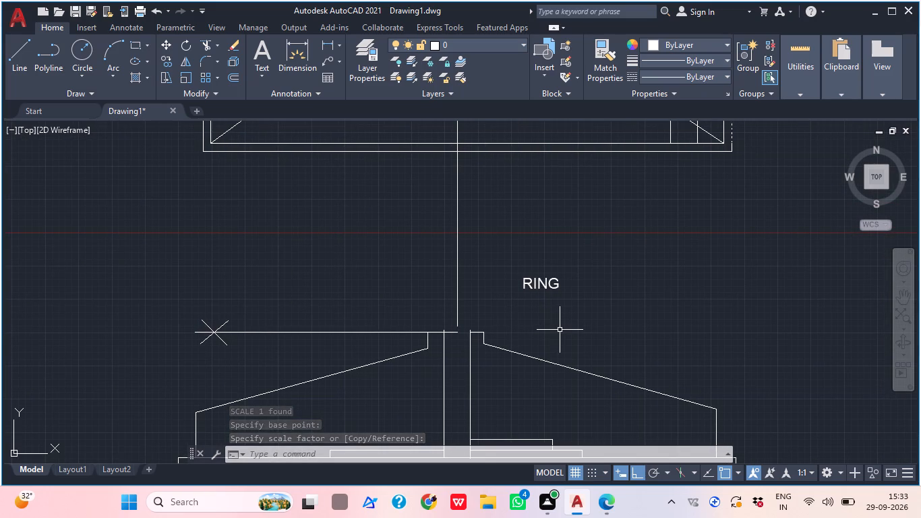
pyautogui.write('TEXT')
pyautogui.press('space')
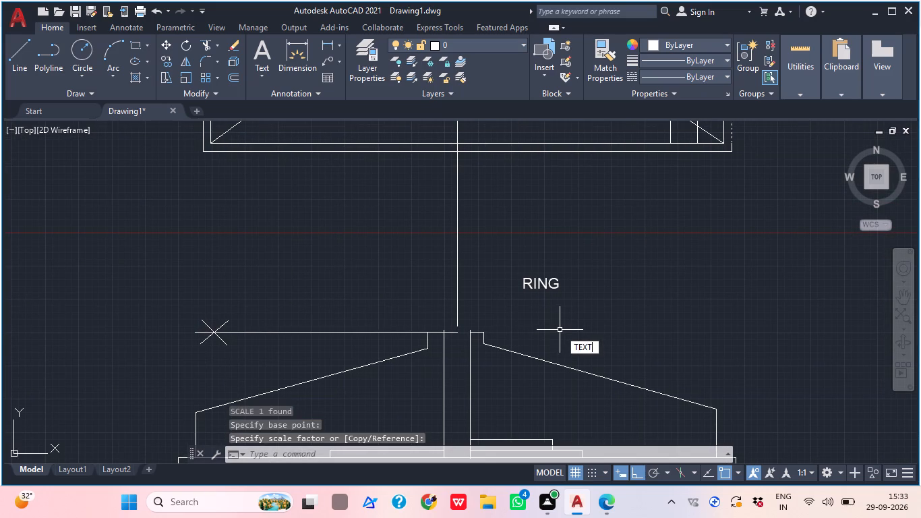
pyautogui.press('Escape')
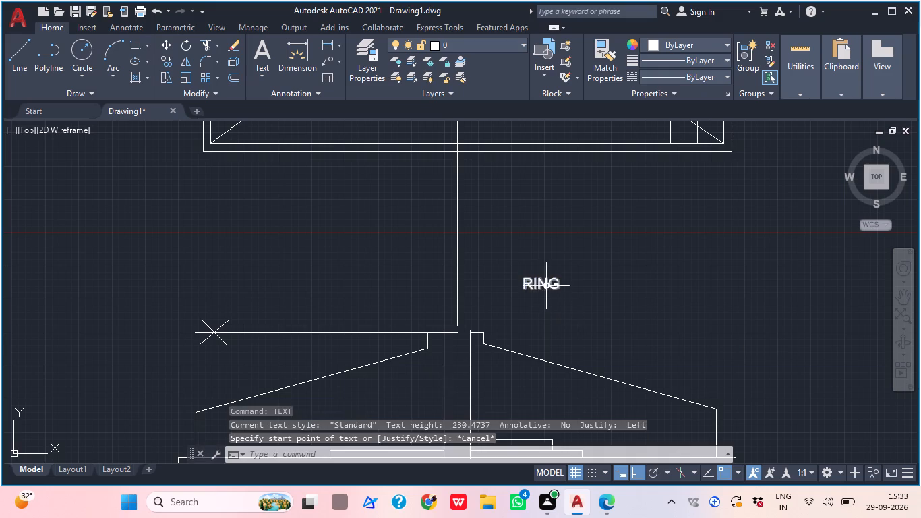
# Copy the "RING" label twice straight downward to form an evenly spaced column of three labels.
pyautogui.click(546, 286)
pyautogui.press('c')
pyautogui.press('o')
pyautogui.press('space')
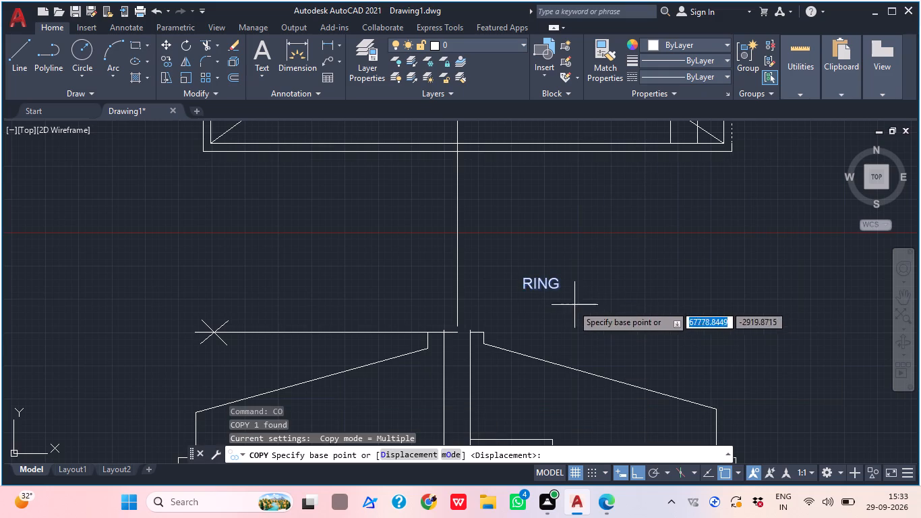
pyautogui.click(533, 285)
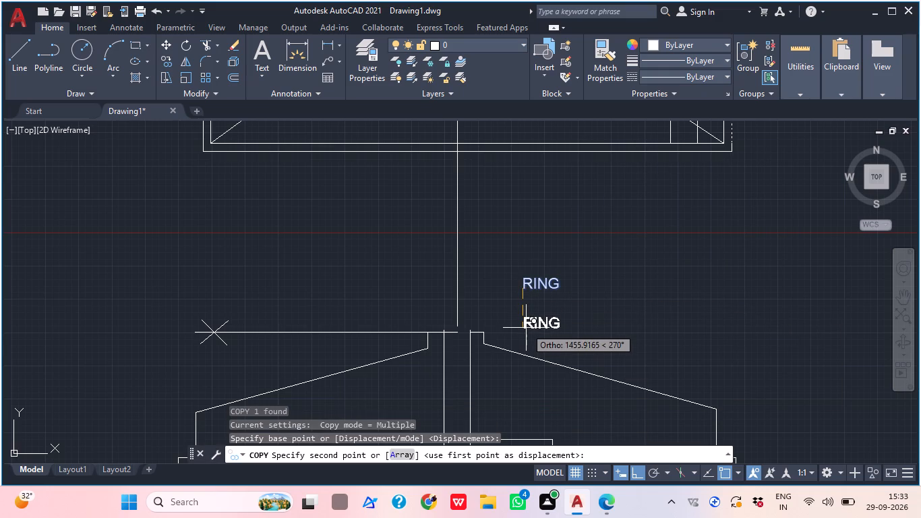
pyautogui.click(530, 316)
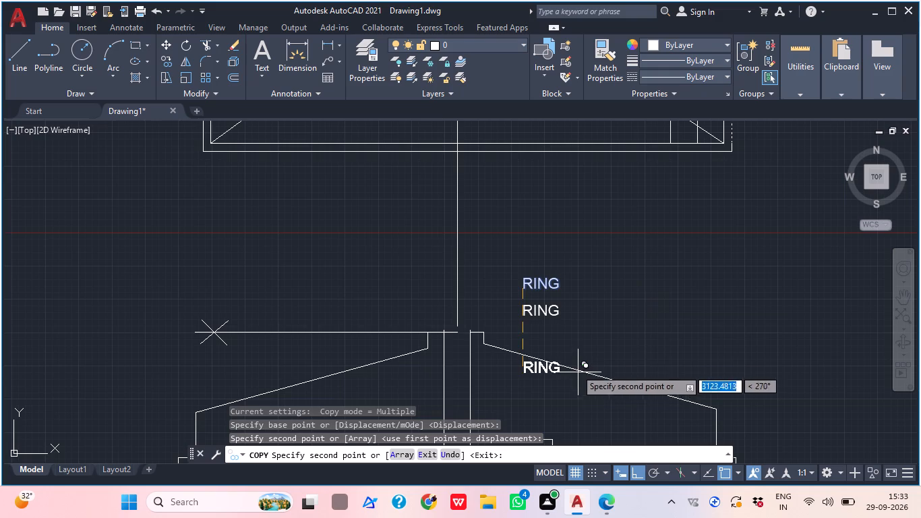
pyautogui.click(555, 343)
pyautogui.press('Escape')
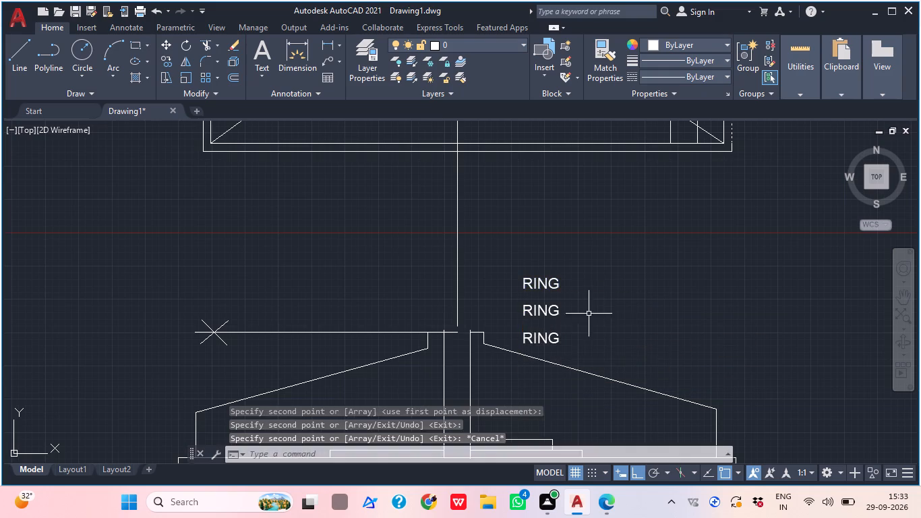
# Change the middle "RING" label's text to "MAIN STEEL".
pyautogui.doubleClick(542, 309)
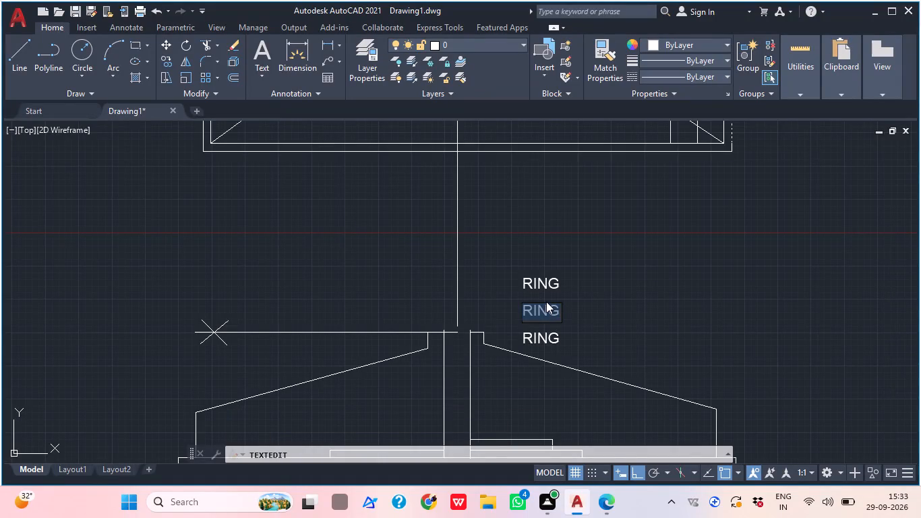
pyautogui.write('MAIN S')
pyautogui.write('TE')
pyautogui.write('EL')
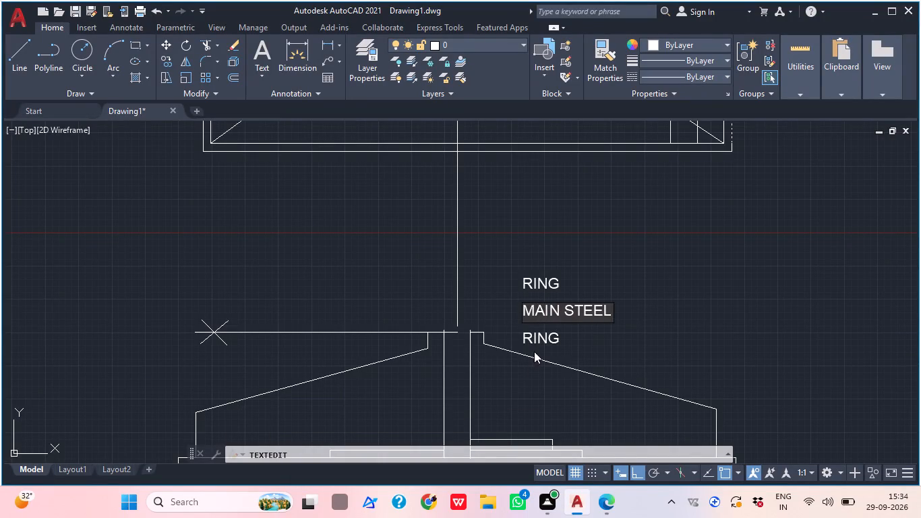
pyautogui.click(545, 330)
# Change the lowest "RING" label's text to "75 OFFSET".
pyautogui.click(536, 337)
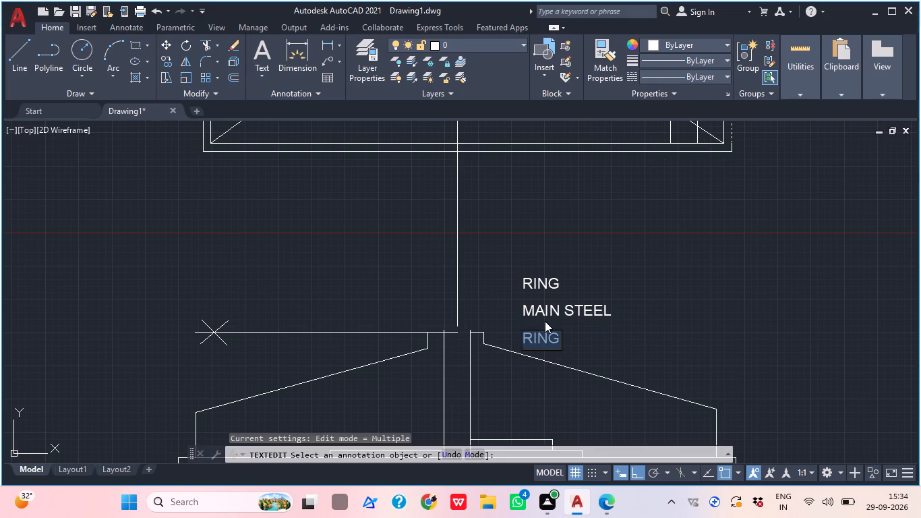
pyautogui.write('75B')
pyautogui.press('BackSpace')
pyautogui.press('space')
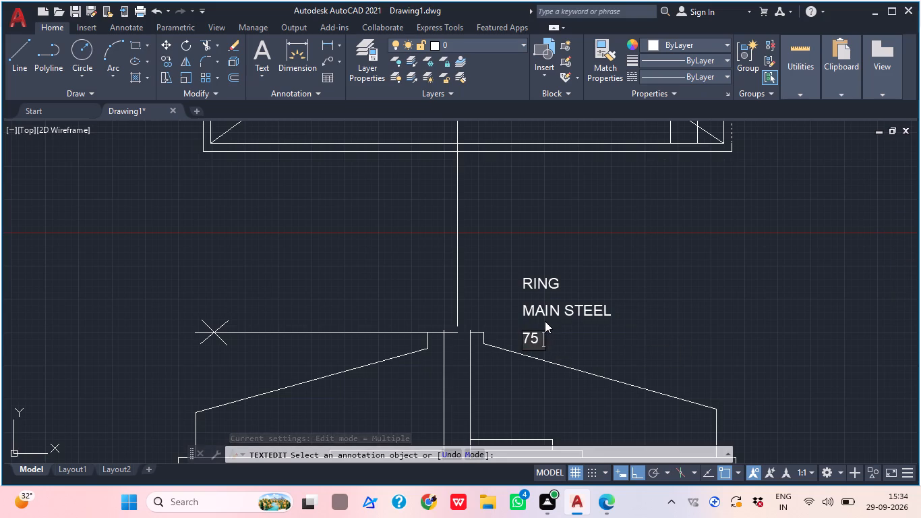
pyautogui.press('space')
pyautogui.write('OFFSET')
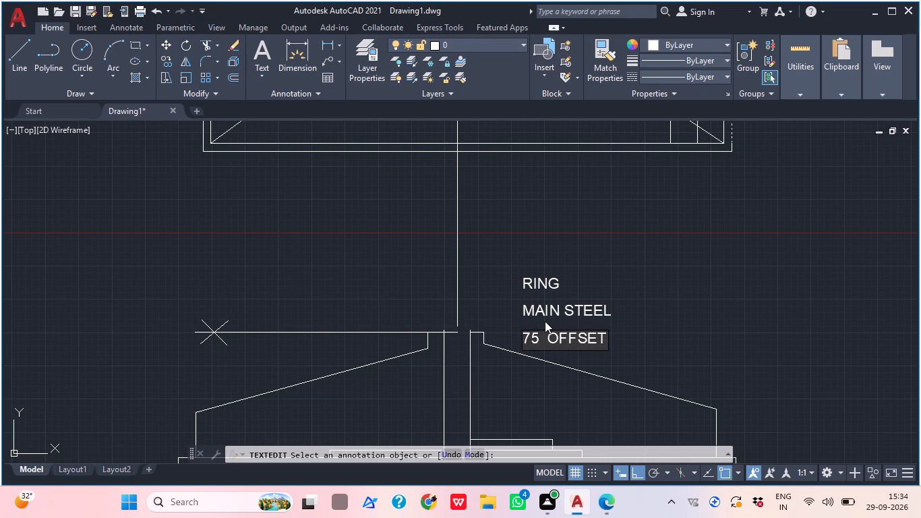
pyautogui.click(612, 345)
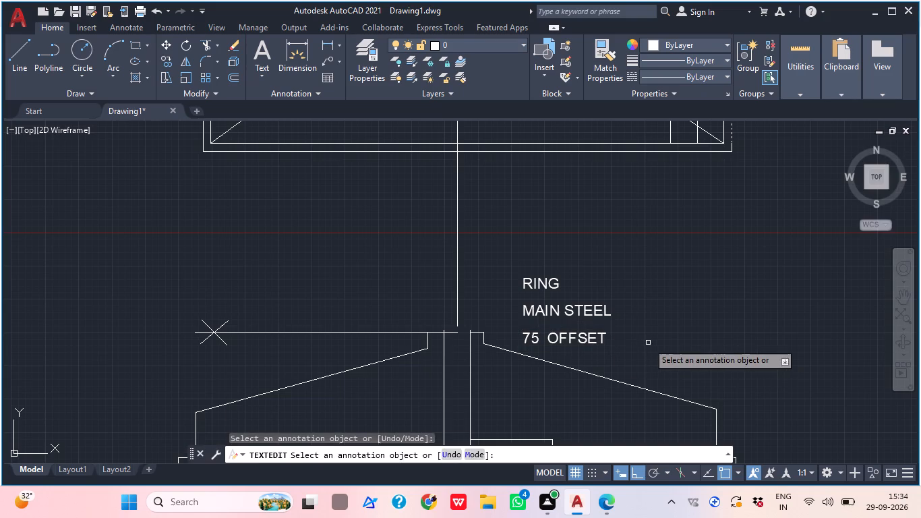
pyautogui.press('Escape')
pyautogui.middleClick(641, 349)
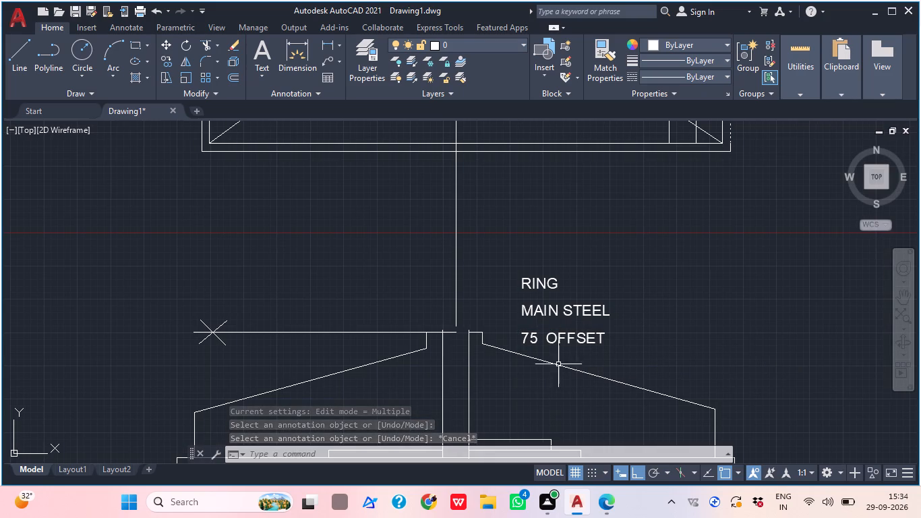
# Copy the "75 OFFSET" label with Ortho off, about 9,840 away at 163°, to above the horizontal line carrying the X mark.
pyautogui.click(557, 337)
pyautogui.press('c')
pyautogui.press('p')
pyautogui.press('space')
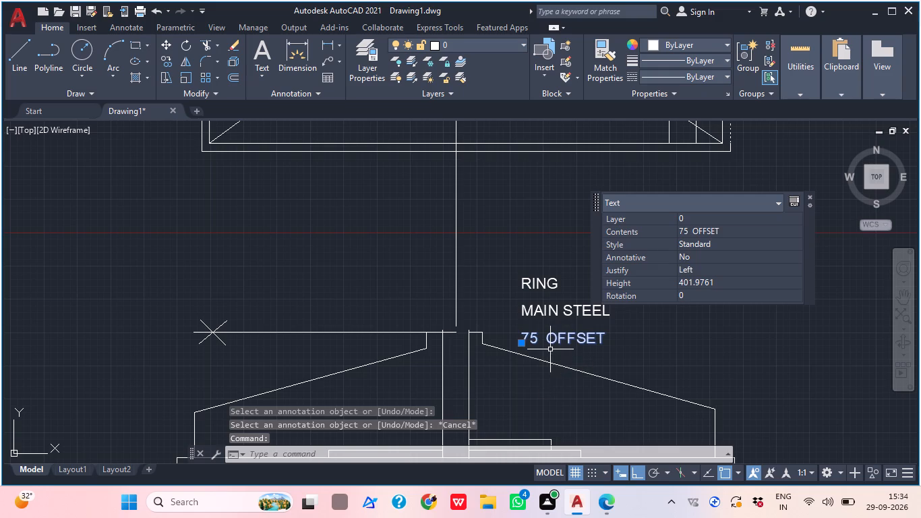
pyautogui.click(533, 337)
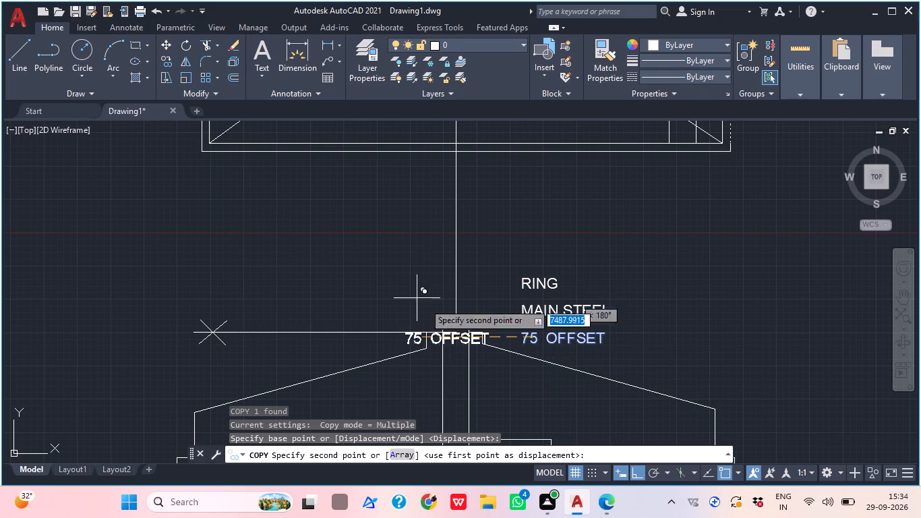
pyautogui.click(629, 468)
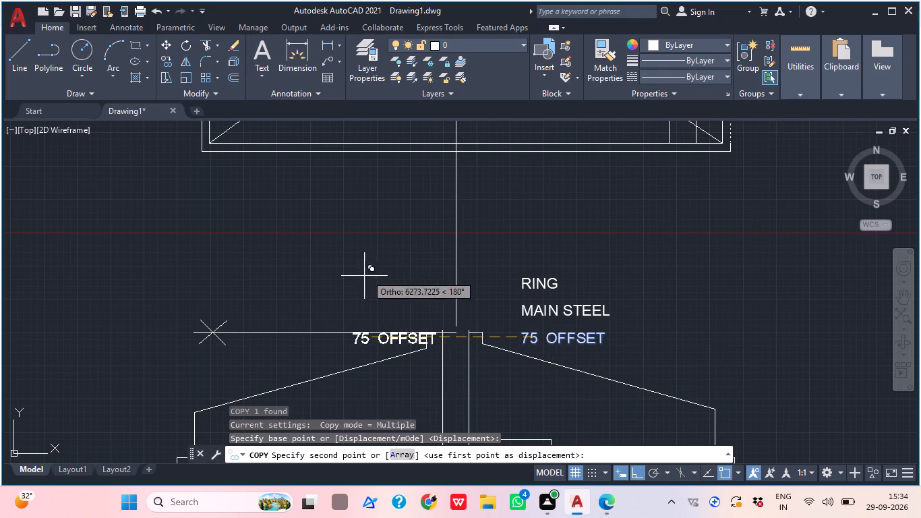
pyautogui.click(632, 472)
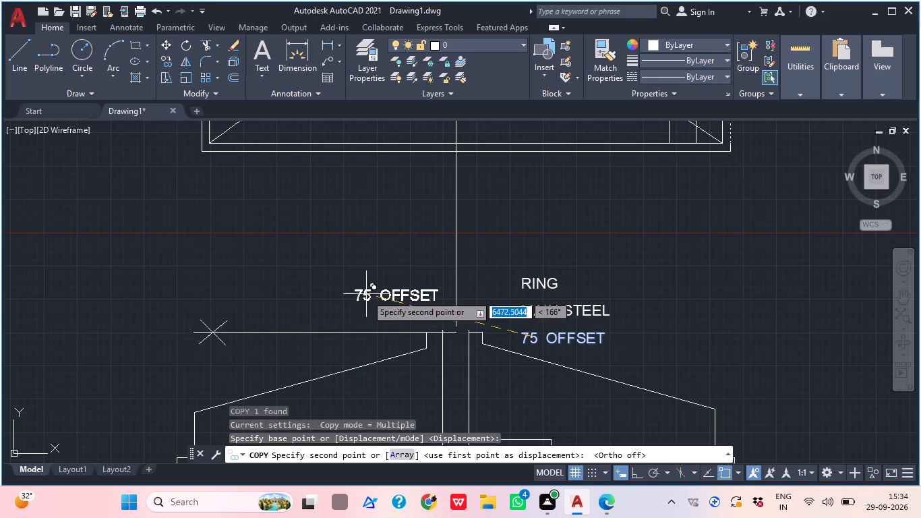
pyautogui.click(283, 260)
pyautogui.press('Escape')
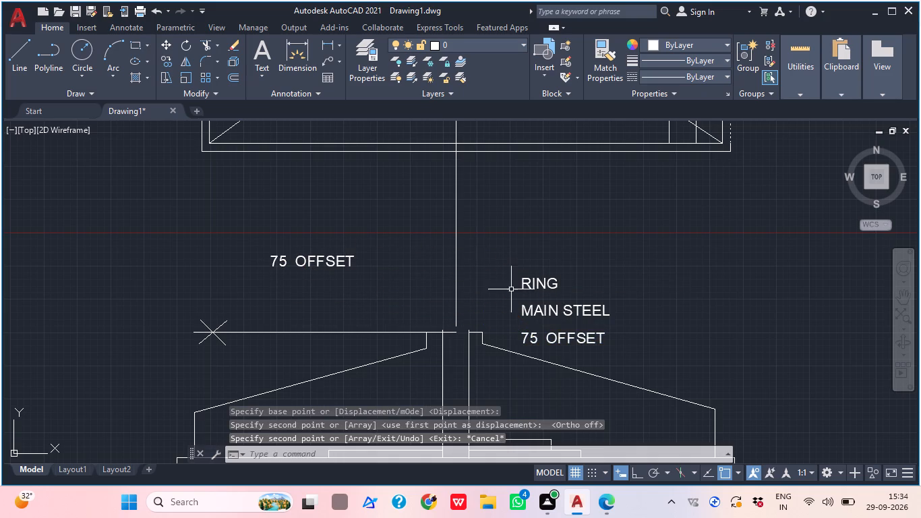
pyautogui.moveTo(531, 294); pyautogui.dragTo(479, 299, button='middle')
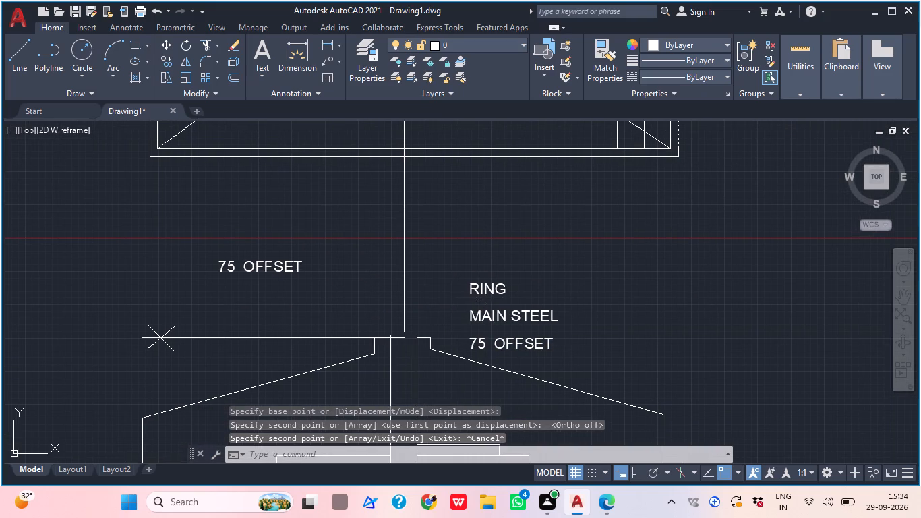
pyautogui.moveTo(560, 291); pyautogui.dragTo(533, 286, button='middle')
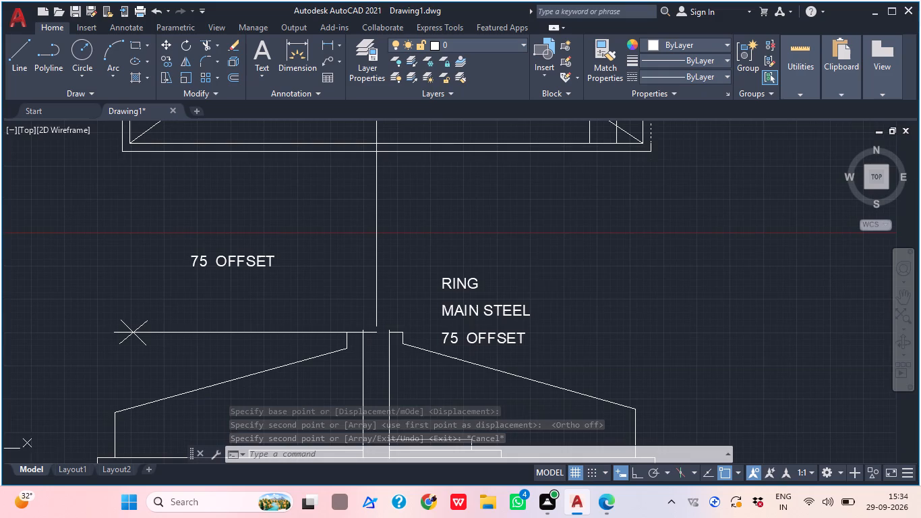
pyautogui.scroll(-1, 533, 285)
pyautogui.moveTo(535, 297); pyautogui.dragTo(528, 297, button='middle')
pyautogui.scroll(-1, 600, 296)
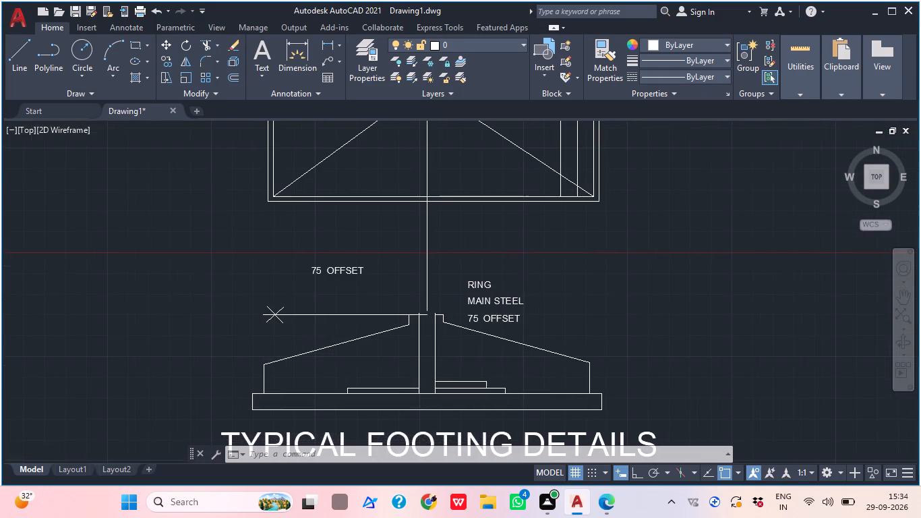
# Copy the "TYPICAL FOOTING DETAILS" title with Ortho off, about 84,740 away at 129°, to above the plinth beam plan.
pyautogui.moveTo(597, 303); pyautogui.dragTo(529, 319, button='middle')
pyautogui.scroll(-1, 551, 296)
pyautogui.middleClick(551, 296)
pyautogui.scroll(-2, 551, 296)
pyautogui.moveTo(551, 296); pyautogui.dragTo(574, 300, button='middle')
pyautogui.middleClick(440, 306)
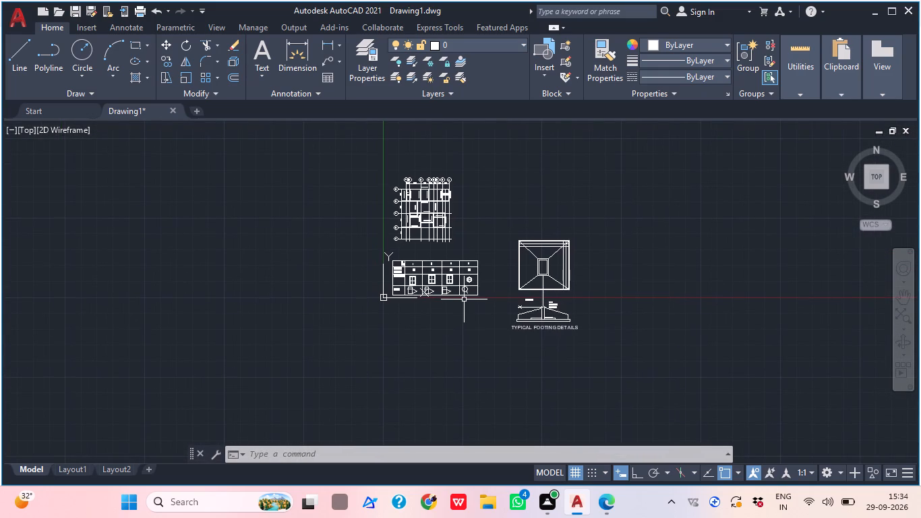
pyautogui.moveTo(518, 295); pyautogui.dragTo(517, 366, button='middle')
pyautogui.click(557, 399)
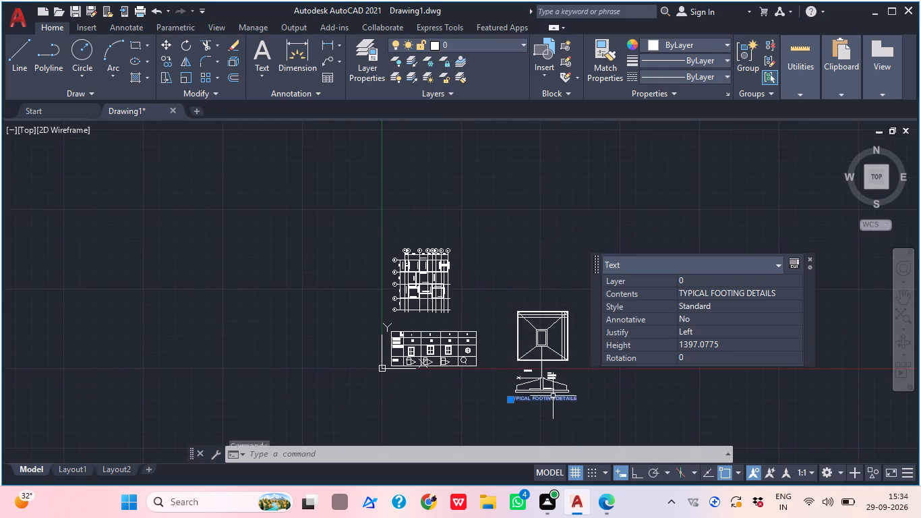
pyautogui.press('c')
pyautogui.press('o')
pyautogui.press('space')
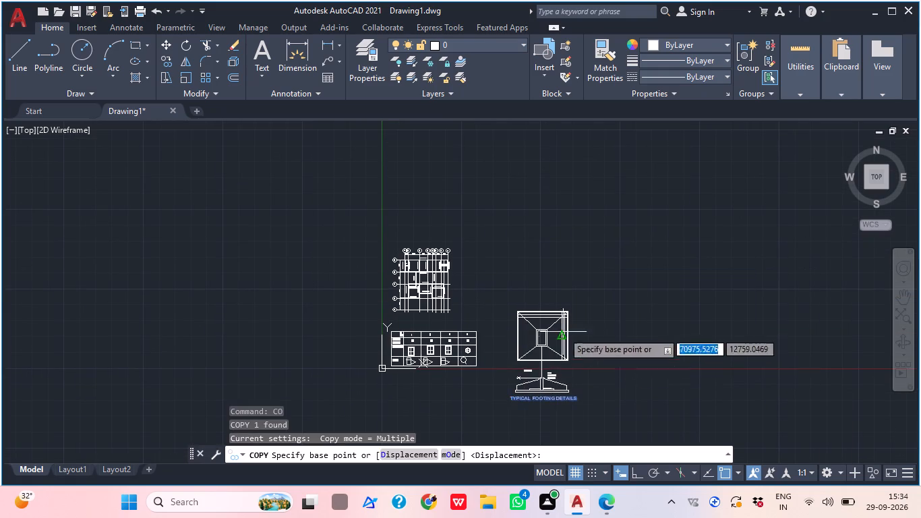
pyautogui.click(514, 398)
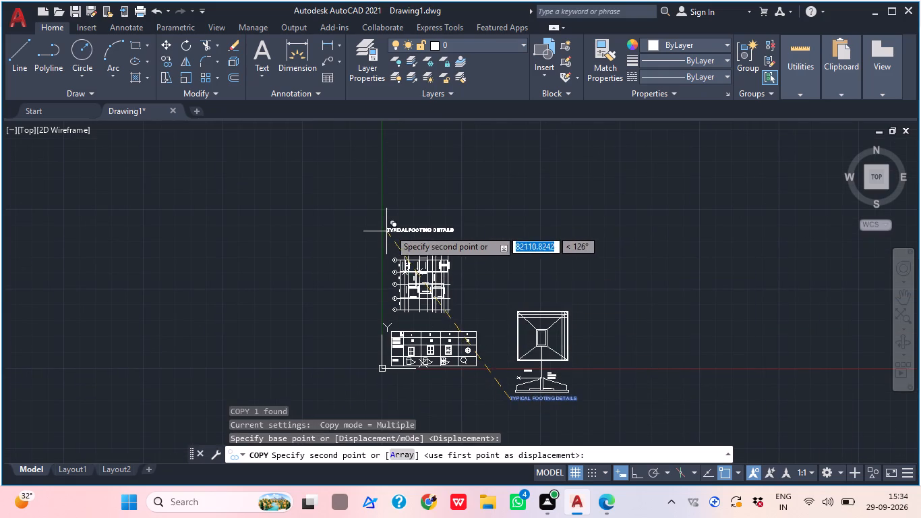
pyautogui.scroll(2, 392, 228)
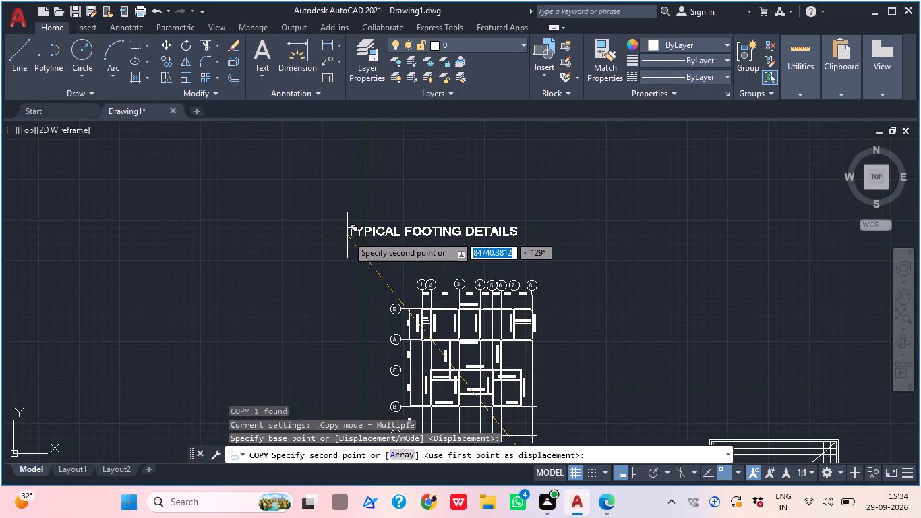
pyautogui.click(347, 235)
pyautogui.middleClick(493, 242)
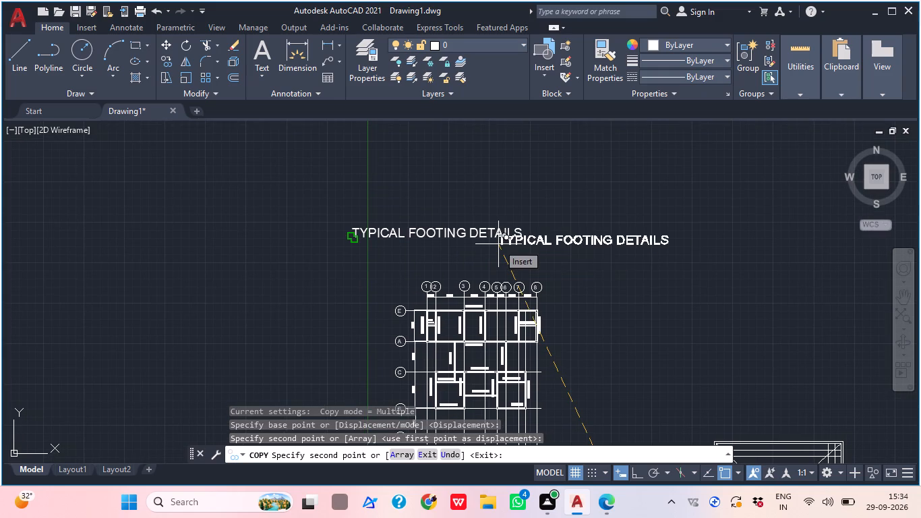
pyautogui.press('Escape')
# Change the copied title above the beam plan to "FOOTING DETAILS COLUMN DETAILS AND PLINTH BEAM PLAN".
pyautogui.doubleClick(480, 238)
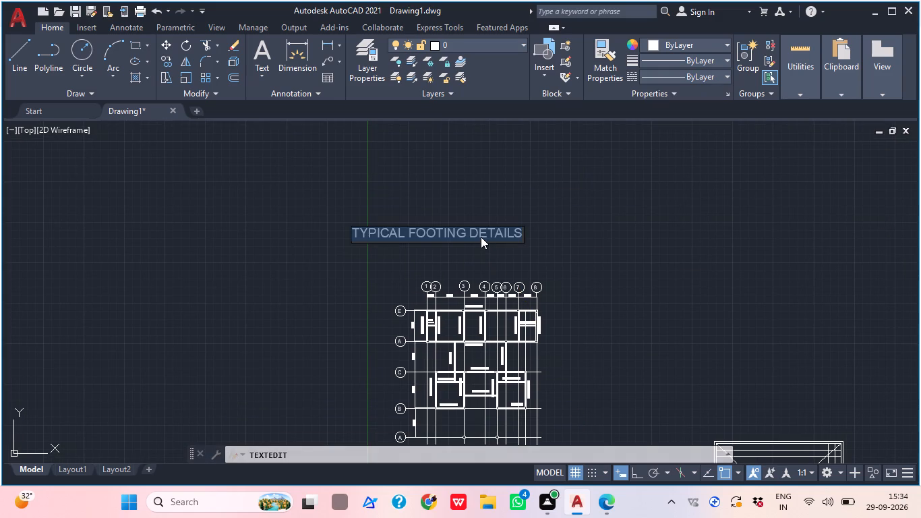
pyautogui.write('FOO')
pyautogui.write('TING')
pyautogui.press('space')
pyautogui.write('DET')
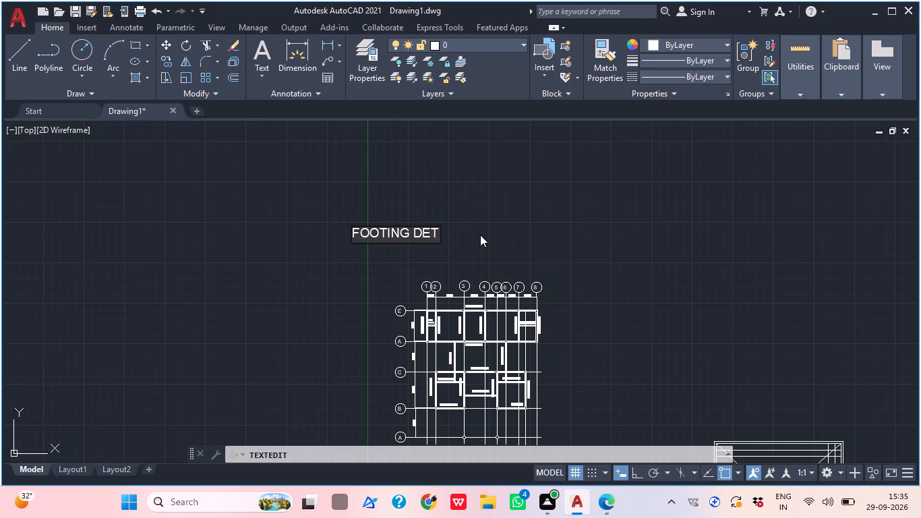
pyautogui.write('AL')
pyautogui.press('BackSpace')
pyautogui.write('ILS')
pyautogui.press('space')
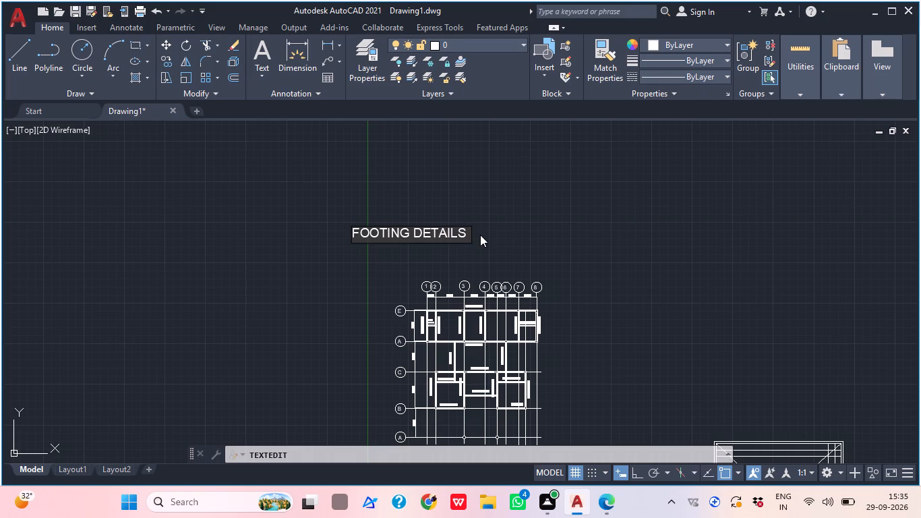
pyautogui.write('COLUMN')
pyautogui.press('space')
pyautogui.write('DE')
pyautogui.write('TA')
pyautogui.write('IL')
pyautogui.write('S')
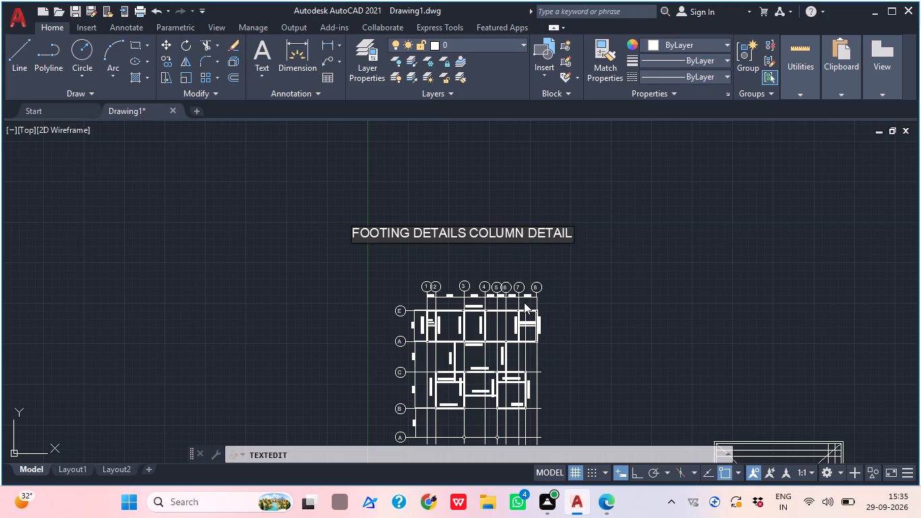
pyautogui.press('space')
pyautogui.write('AND')
pyautogui.press('space')
pyautogui.write('PLIMT')
pyautogui.write('H')
pyautogui.press('space')
pyautogui.press('BackSpace')
pyautogui.press('BackSpace')
pyautogui.press('BackSpace')
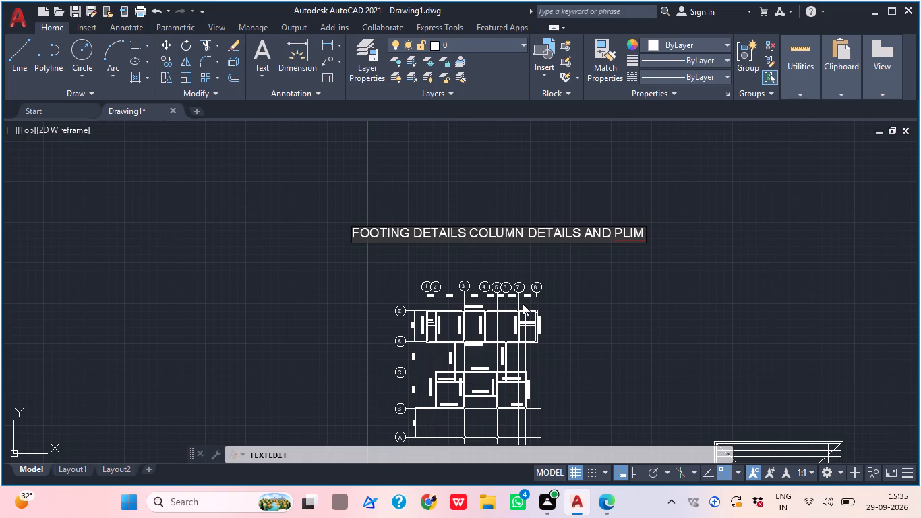
pyautogui.press('BackSpace')
pyautogui.write('NTH')
pyautogui.press('space')
pyautogui.write('BE')
pyautogui.write('AM')
pyautogui.press('space')
pyautogui.write('PLA')
pyautogui.press('n')
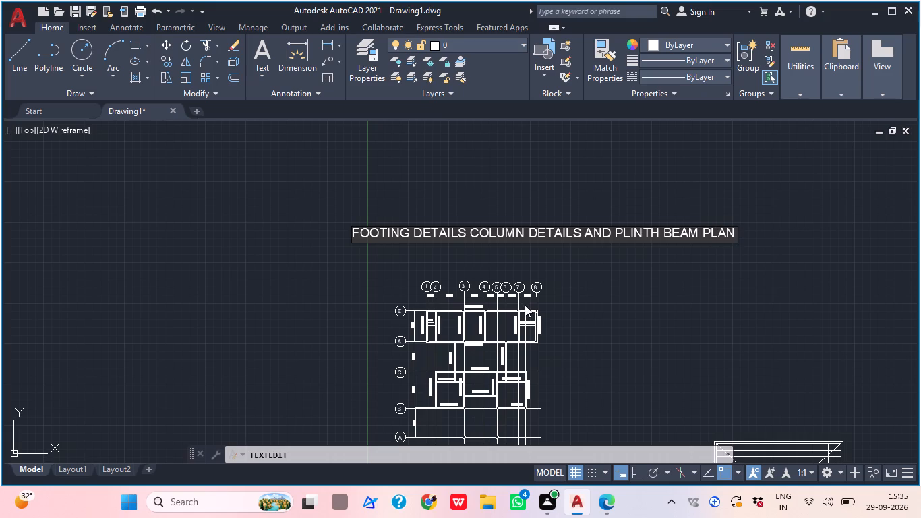
pyautogui.moveTo(655, 375); pyautogui.dragTo(653, 382)
pyautogui.press('Escape')
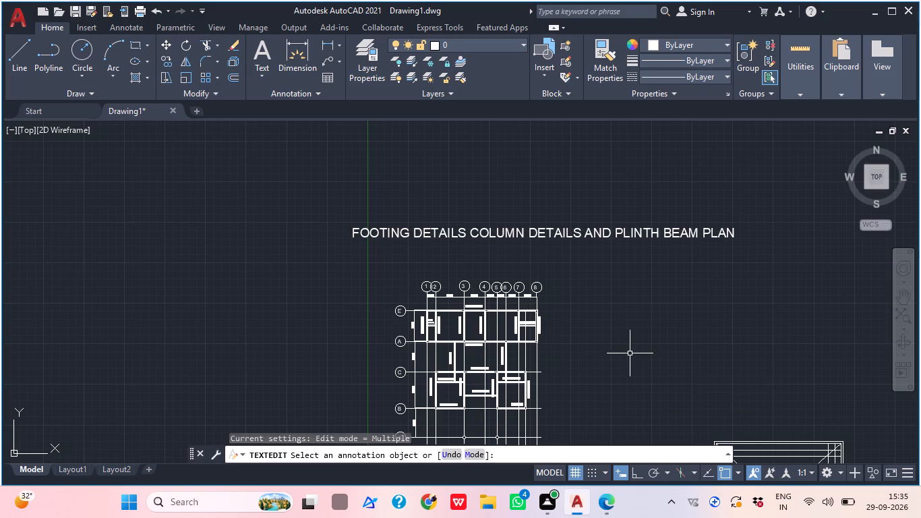
# Underline the new main title with a horizontal line, drawn with Ortho on from below its first letter to just past its last.
pyautogui.scroll(-1, 631, 341)
pyautogui.moveTo(654, 323); pyautogui.dragTo(587, 285, button='middle')
pyautogui.press('l')
pyautogui.press('space')
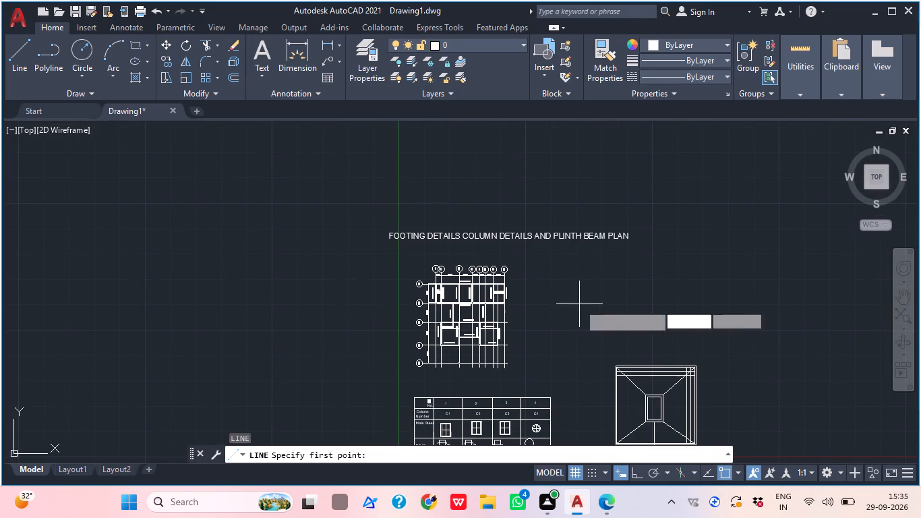
pyautogui.scroll(2, 405, 257)
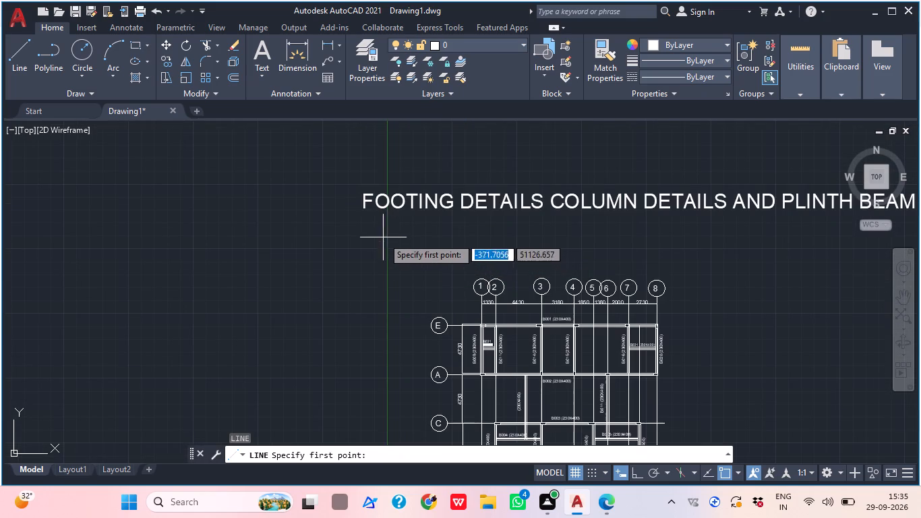
pyautogui.scroll(2, 361, 223)
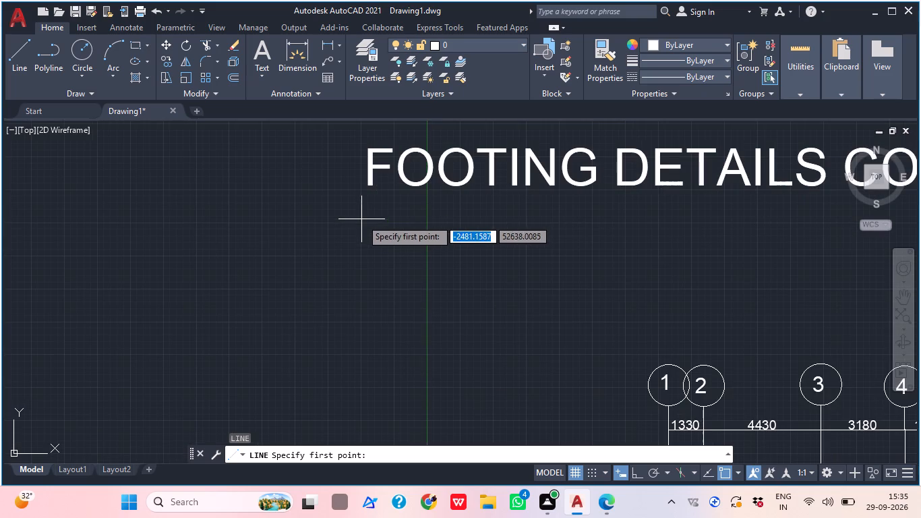
pyautogui.click(363, 210)
pyautogui.scroll(-2, 363, 210)
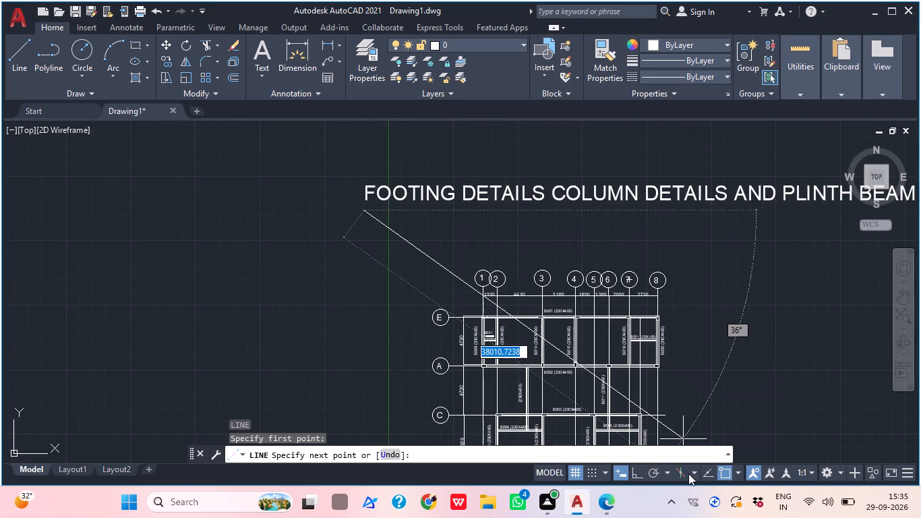
pyautogui.click(641, 469)
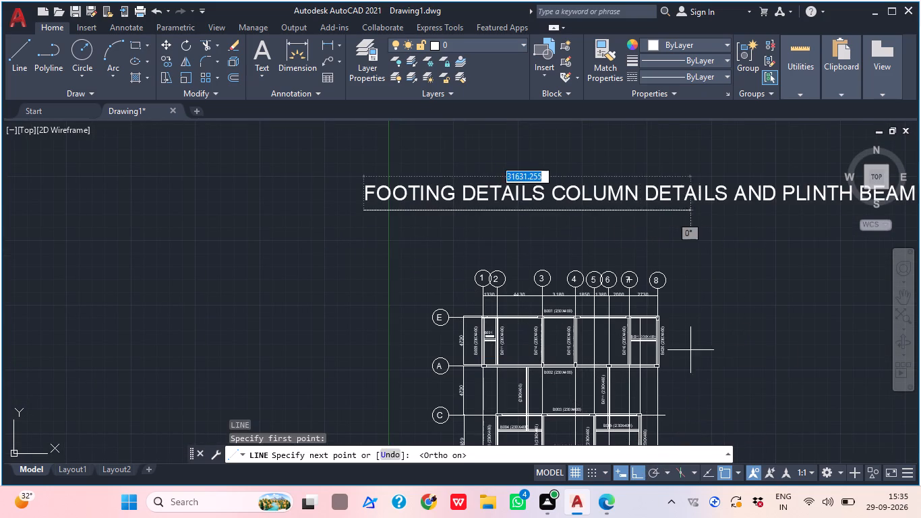
pyautogui.moveTo(705, 322); pyautogui.dragTo(393, 322, button='middle')
pyautogui.scroll(4, 646, 213)
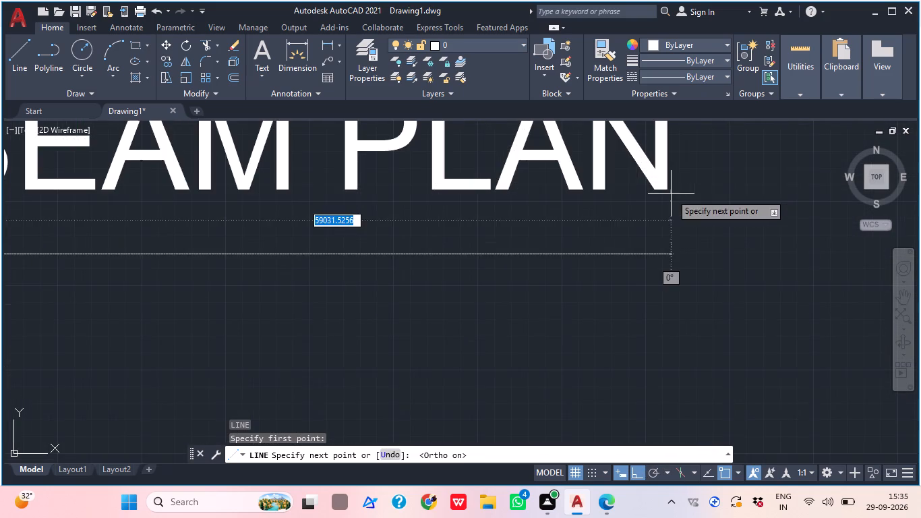
pyautogui.click(703, 204)
pyautogui.scroll(-4, 703, 204)
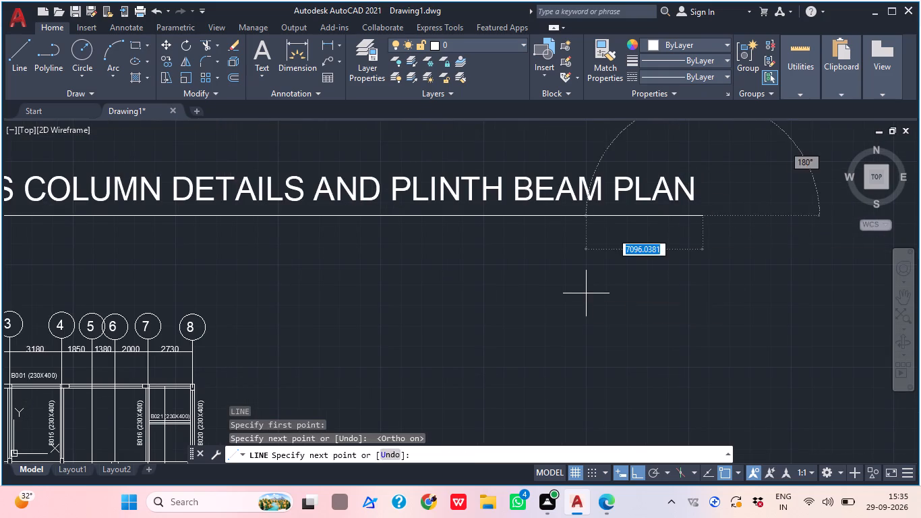
pyautogui.press('Escape')
pyautogui.scroll(-1, 664, 280)
pyautogui.moveTo(624, 288); pyautogui.dragTo(629, 290, button='middle')
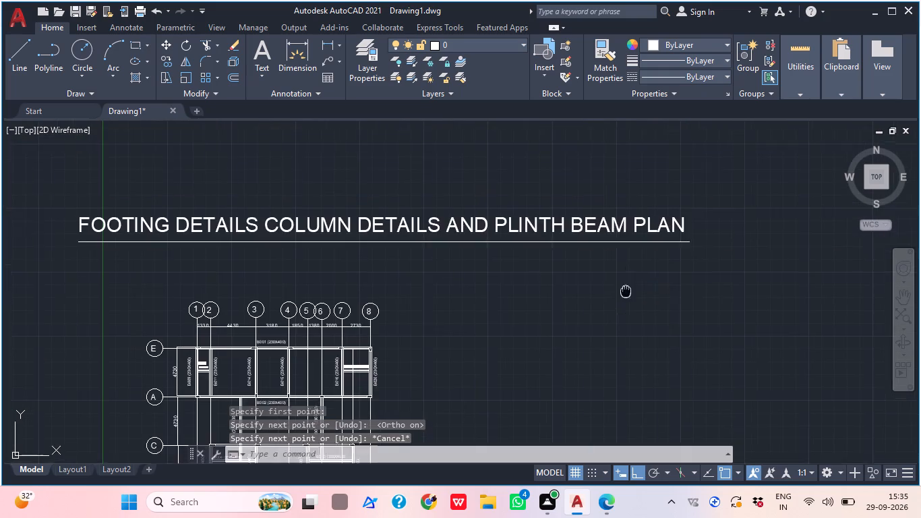
# Move the whole footing plan, section, labels and "TYPICAL FOOTING DETAILS" title straight upward, roughly level with the beam plan and column schedule.
pyautogui.moveTo(629, 290); pyautogui.dragTo(660, 287, button='middle')
pyautogui.scroll(-2, 660, 287)
pyautogui.moveTo(640, 309); pyautogui.dragTo(587, 224, button='middle')
pyautogui.moveTo(608, 294); pyautogui.dragTo(485, 208, button='middle')
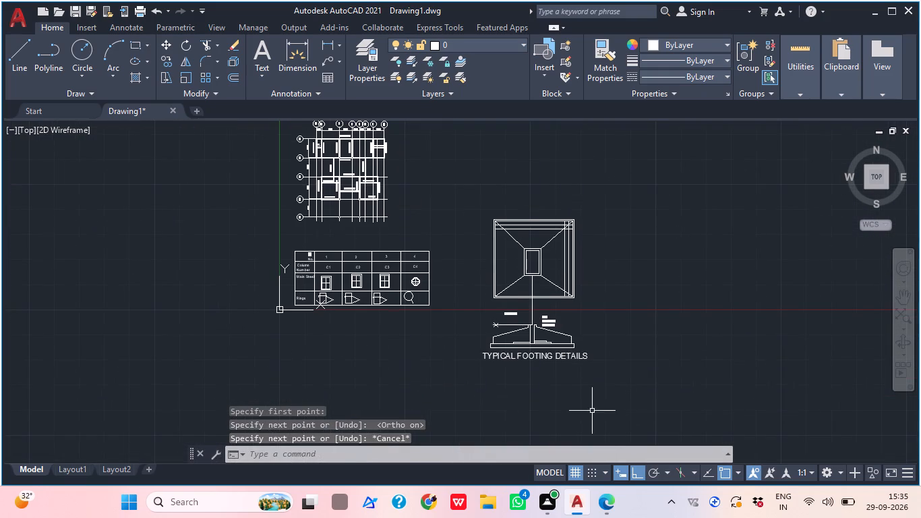
pyautogui.click(653, 388)
pyautogui.click(469, 195)
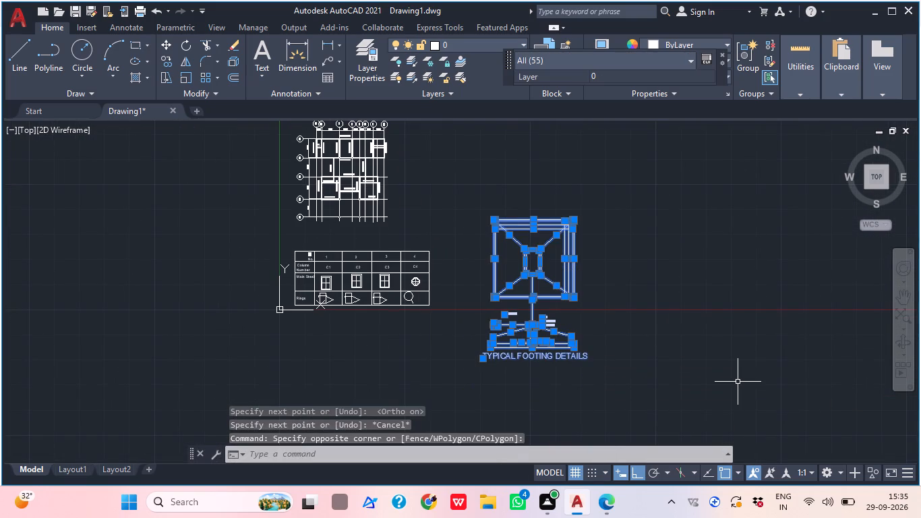
pyautogui.press('m')
pyautogui.press('space')
pyautogui.click(548, 302)
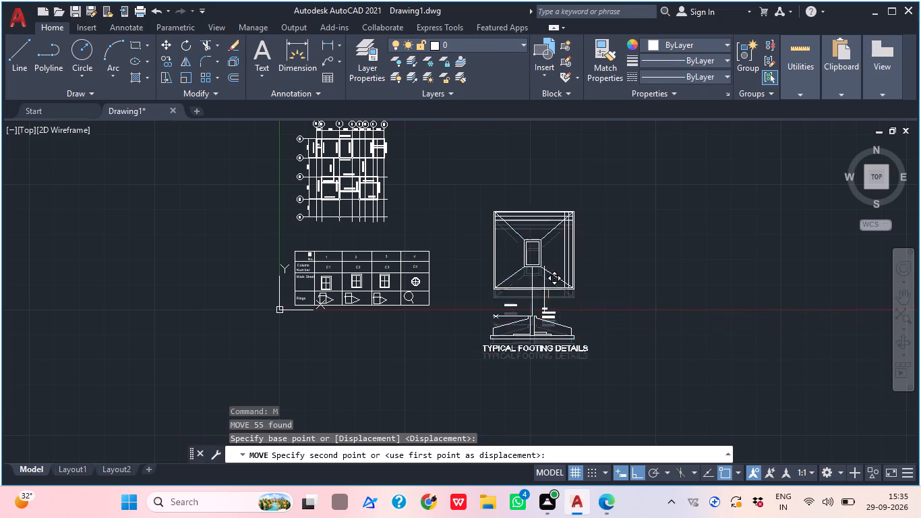
pyautogui.click(541, 228)
pyautogui.moveTo(591, 240); pyautogui.dragTo(599, 337, button='middle')
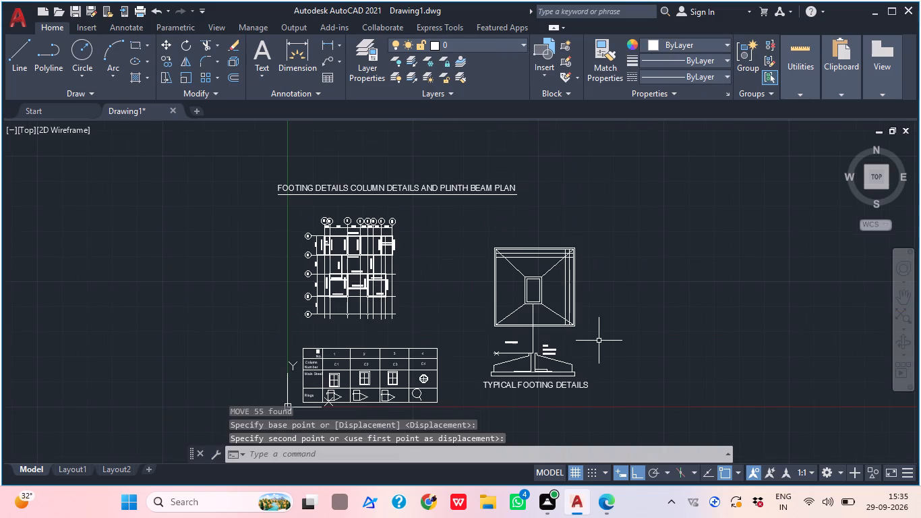
pyautogui.middleClick(612, 345)
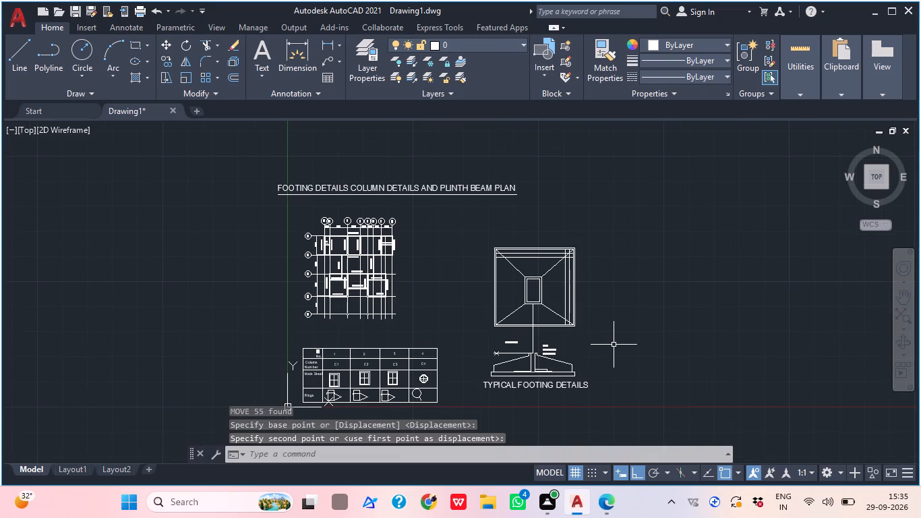
pyautogui.middleClick(614, 347)
pyautogui.scroll(-1, 614, 347)
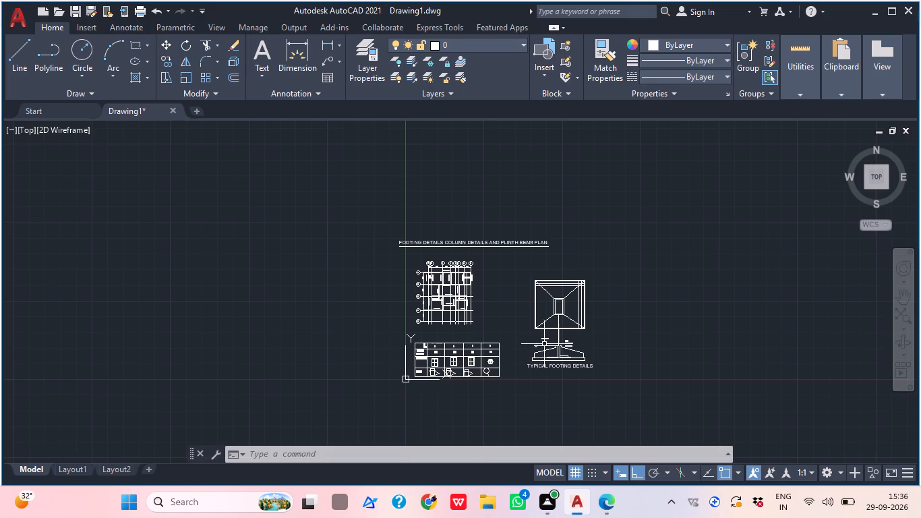
pyautogui.scroll(3, 463, 378)
pyautogui.moveTo(640, 379); pyautogui.dragTo(630, 380, button='middle')
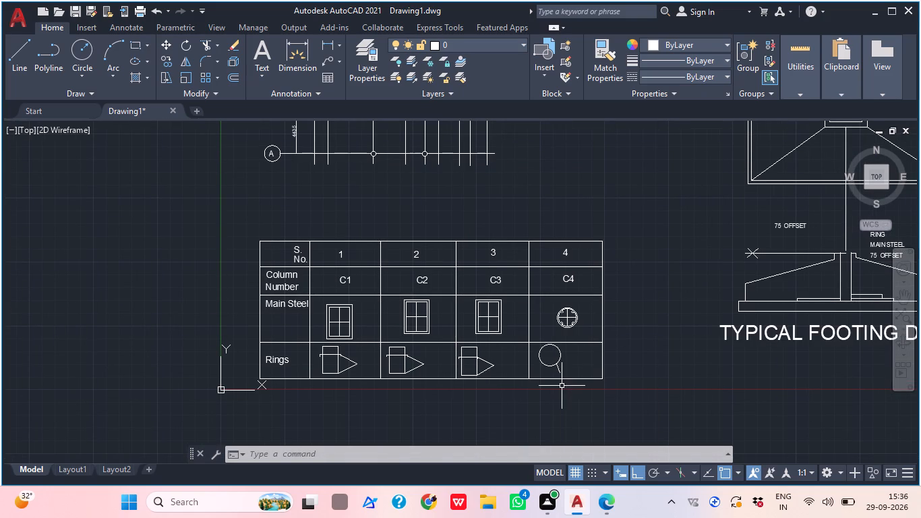
pyautogui.scroll(2, 587, 376)
pyautogui.middleClick(550, 383)
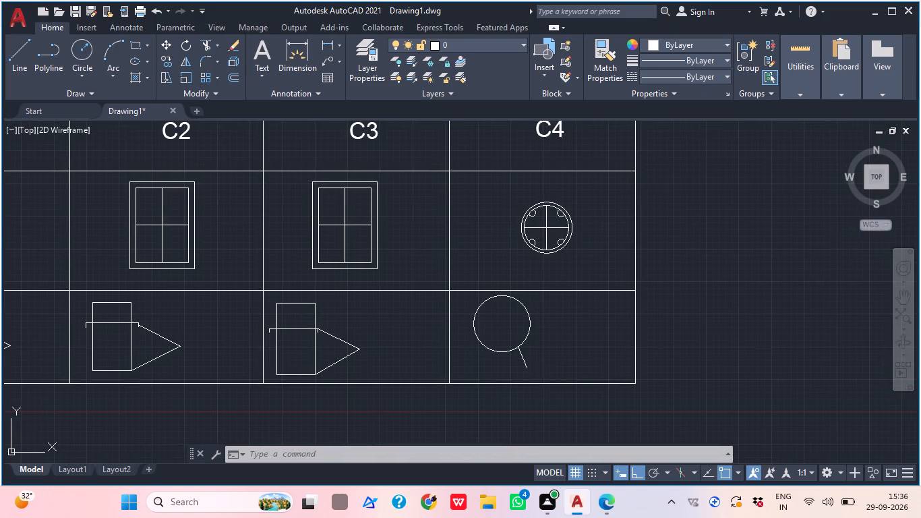
pyautogui.scroll(1, 547, 382)
pyautogui.write('TEXT')
pyautogui.press('space')
pyautogui.scroll(1, 531, 356)
pyautogui.scroll(-1, 531, 356)
pyautogui.scroll(1, 531, 356)
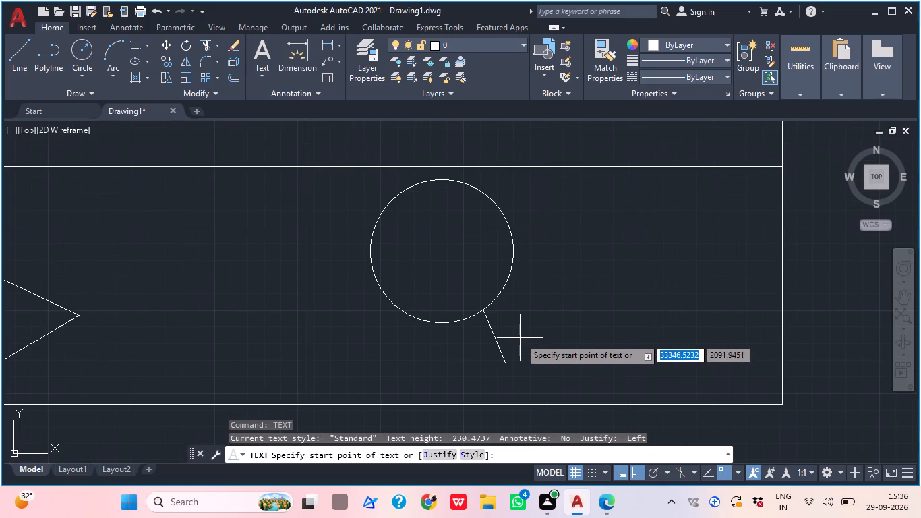
pyautogui.click(523, 351)
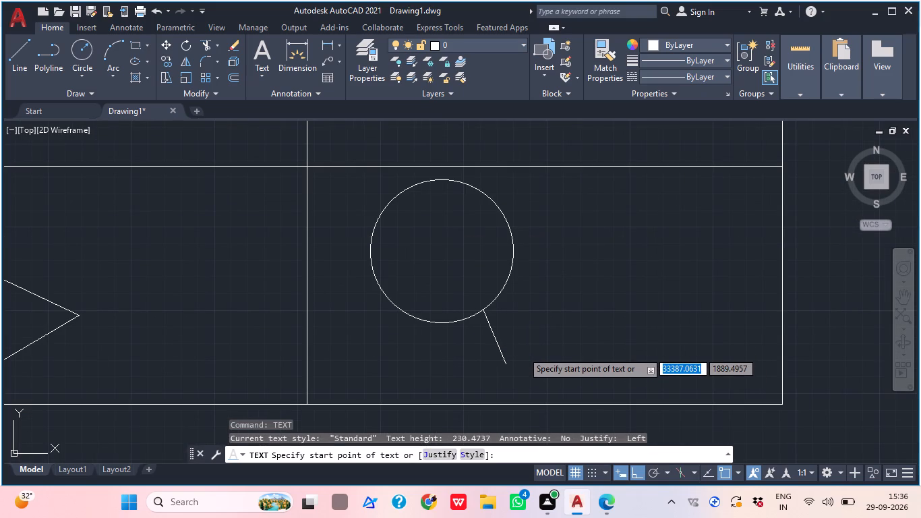
pyautogui.scroll(1, 520, 378)
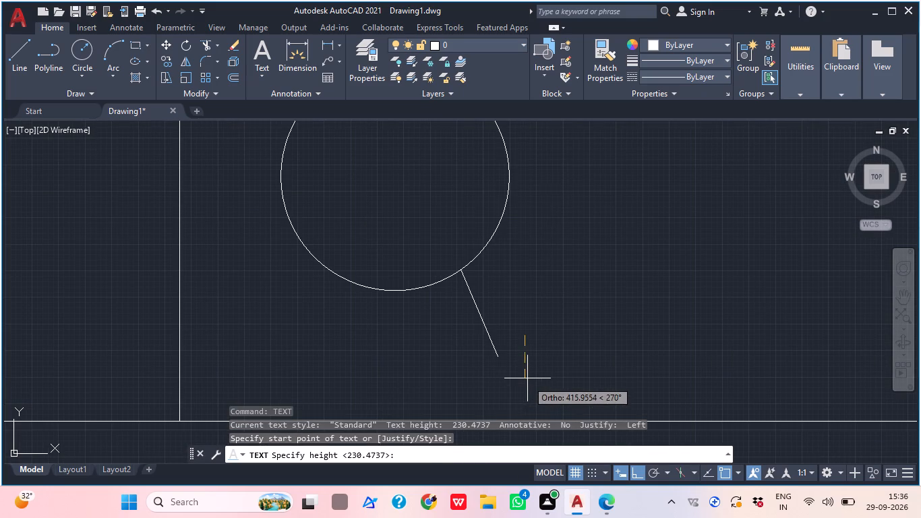
pyautogui.click(527, 378)
pyautogui.click(552, 347)
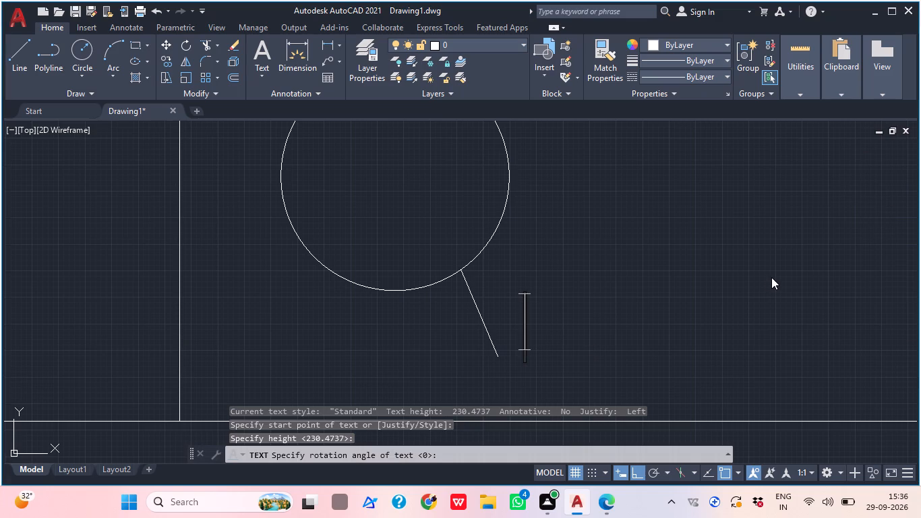
pyautogui.press('8')
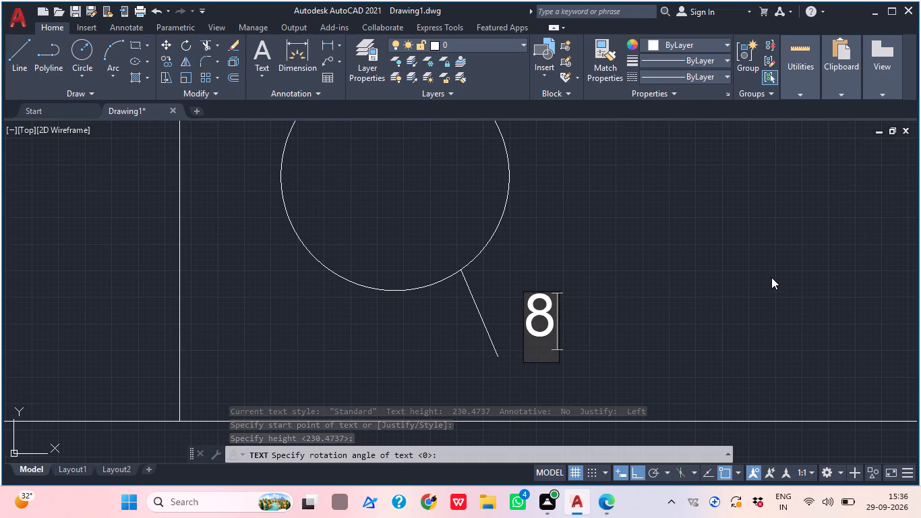
pyautogui.write('mm')
pyautogui.press('space')
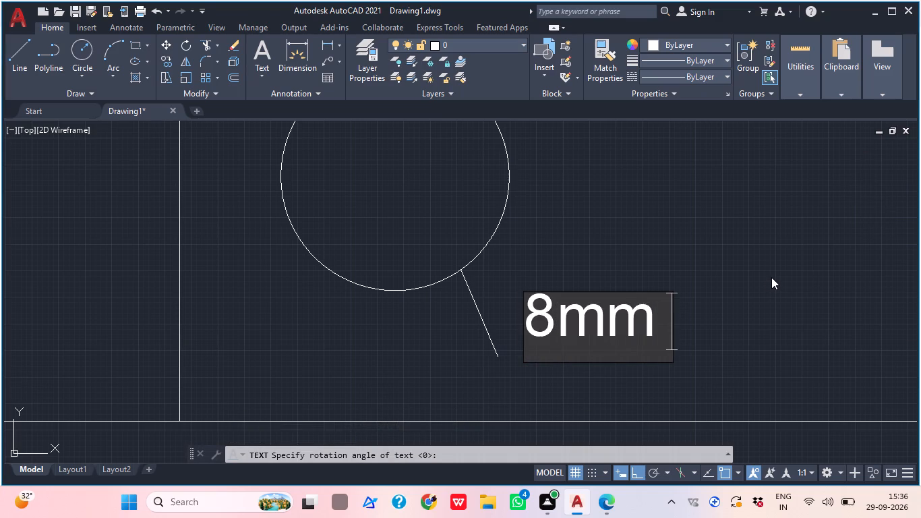
pyautogui.hotkey('shift', '@')
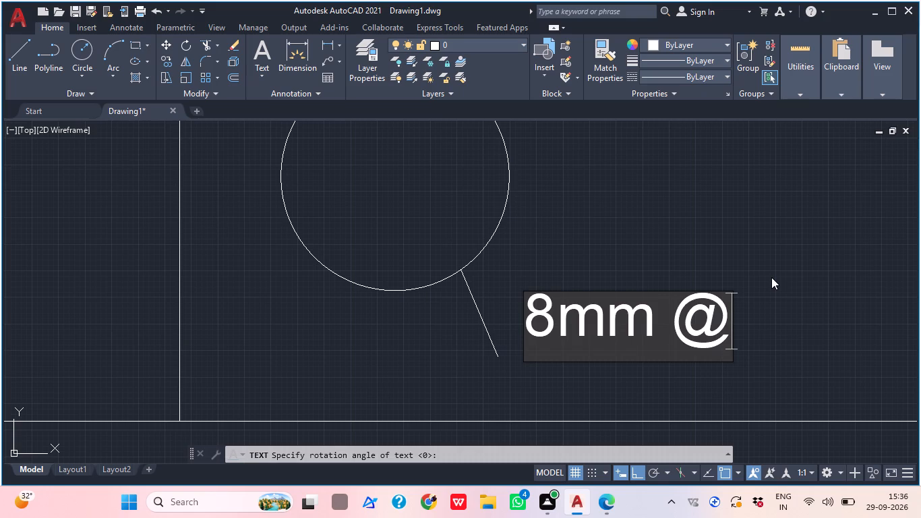
pyautogui.write('200')
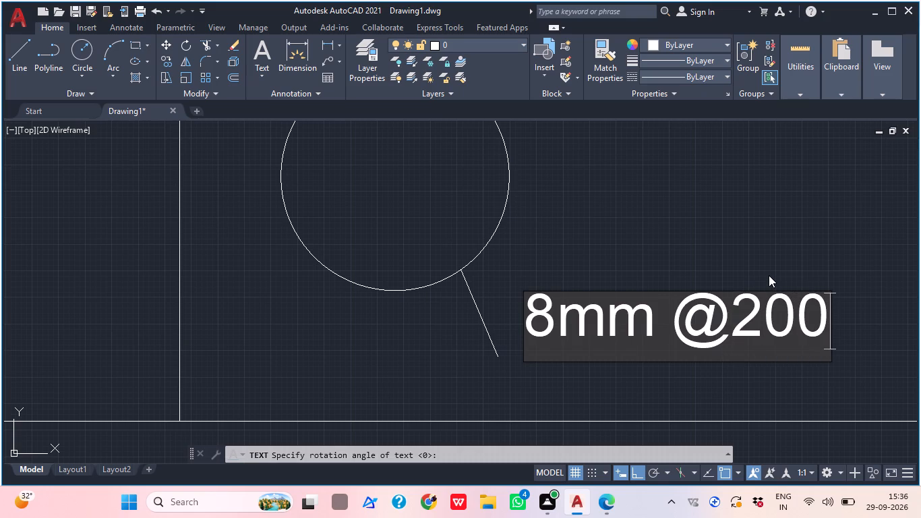
pyautogui.hotkey('shift', '?')
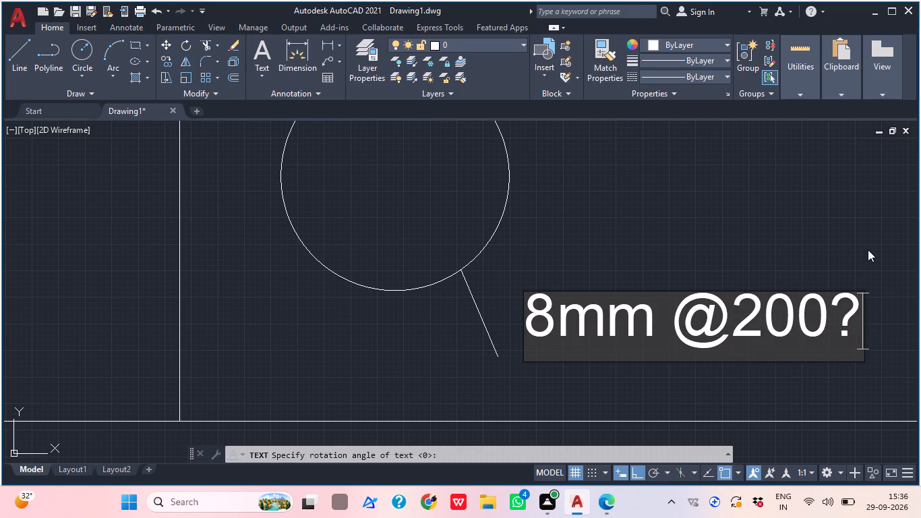
pyautogui.press('BackSpace')
pyautogui.press('/')
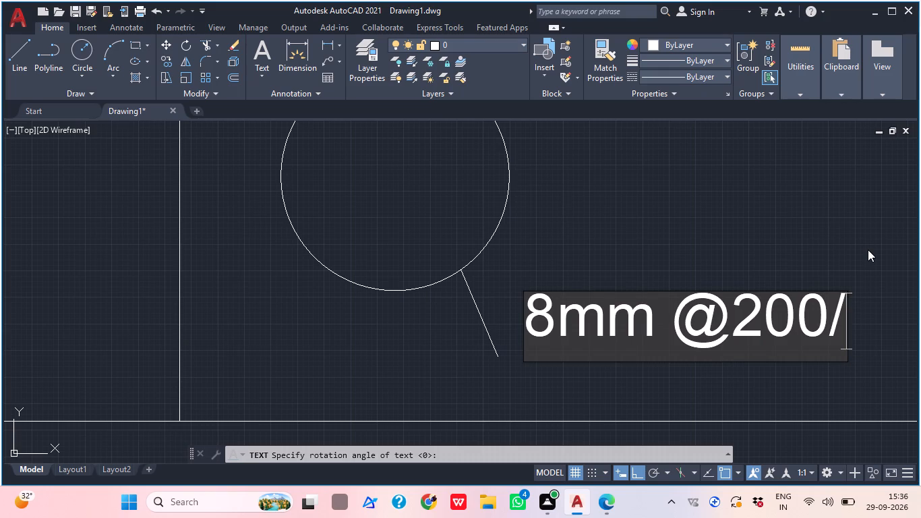
pyautogui.press('BackSpace')
pyautogui.press('space')
pyautogui.write('c')
pyautogui.press('.')
pyautogui.press('BackSpace')
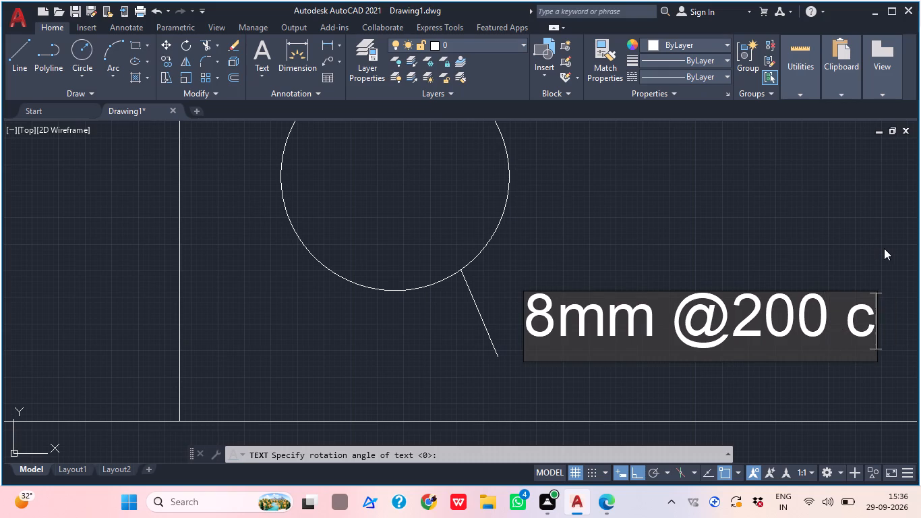
pyautogui.press('/')
pyautogui.press('c')
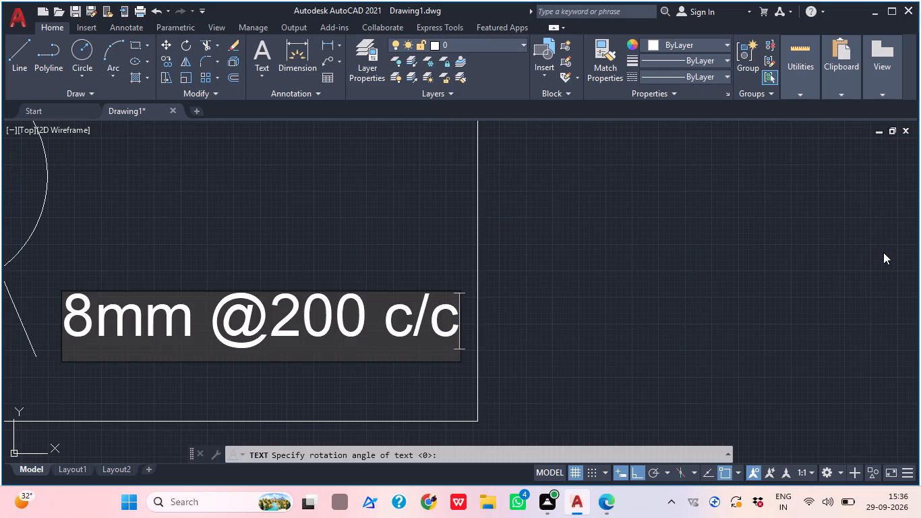
pyautogui.click(710, 349)
pyautogui.press('Escape')
# Copy the C4 ring label with Ortho on into the C3, C2 and C1 Rings cells, about 7,080, 14,130 and 21,550 to its left.
pyautogui.scroll(-1, 659, 350)
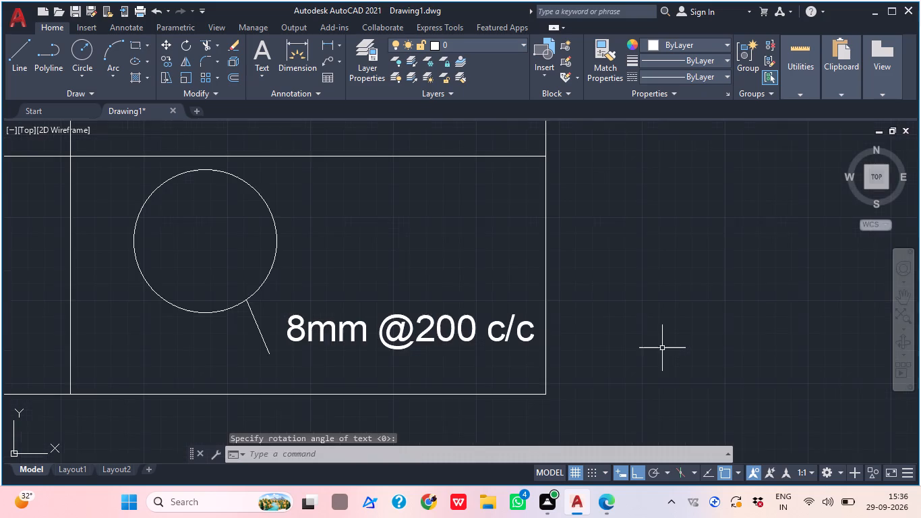
pyautogui.moveTo(819, 308); pyautogui.dragTo(754, 335, button='middle')
pyautogui.scroll(-2, 529, 380)
pyautogui.scroll(1, 541, 380)
pyautogui.moveTo(546, 380); pyautogui.dragTo(754, 313, button='middle')
pyautogui.click(661, 316)
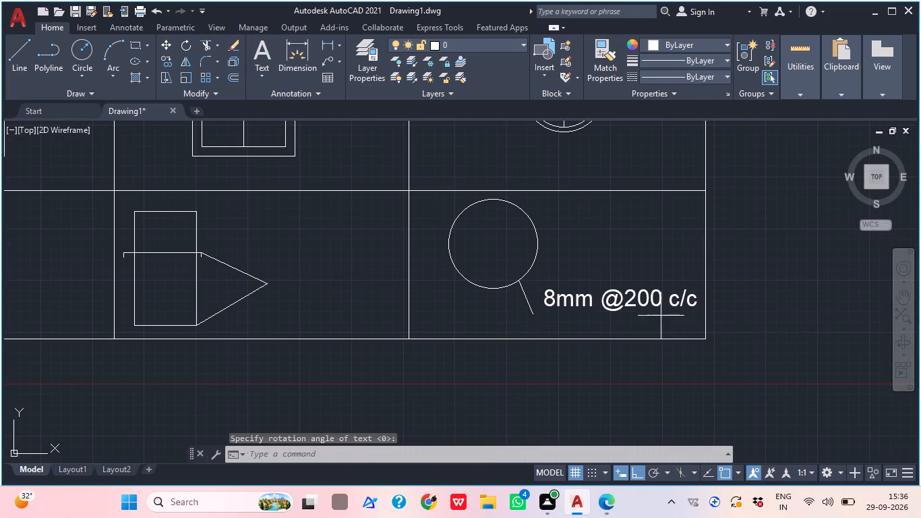
pyautogui.click(606, 309)
pyautogui.press('c')
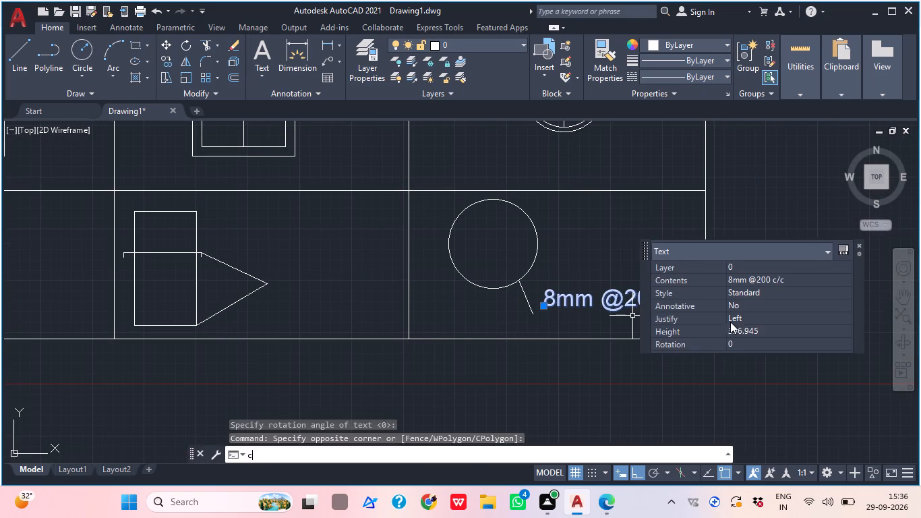
pyautogui.press('o')
pyautogui.press('space')
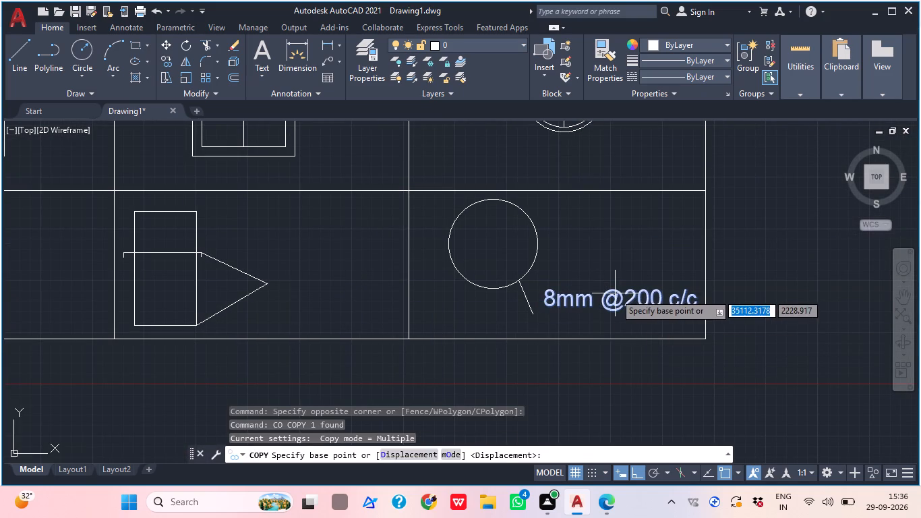
pyautogui.click(615, 293)
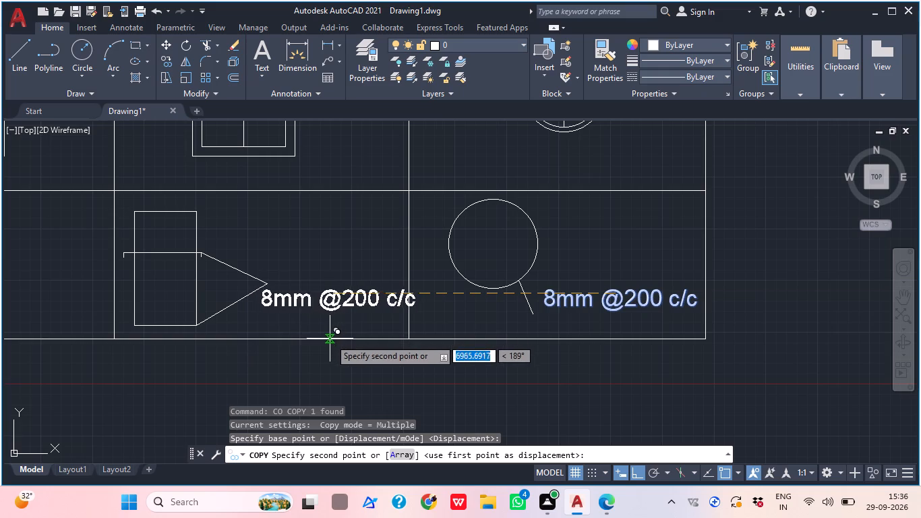
pyautogui.scroll(1, 301, 362)
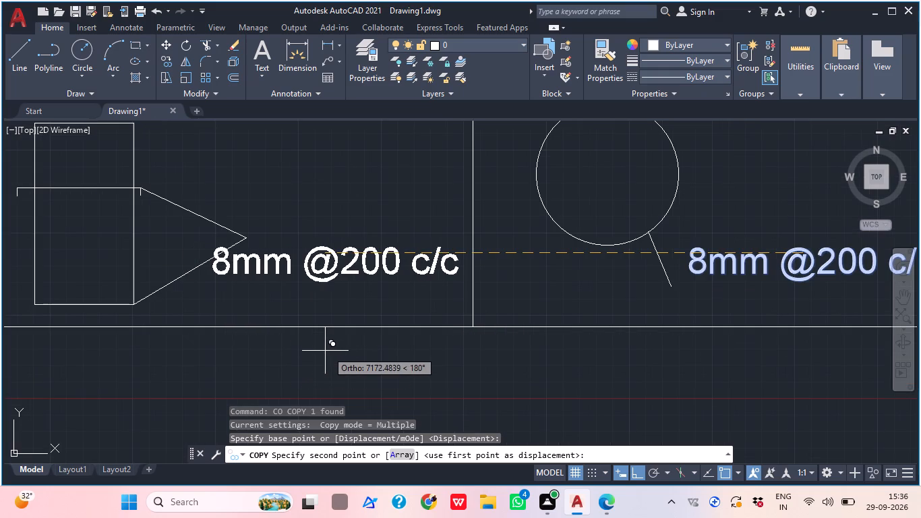
pyautogui.click(336, 352)
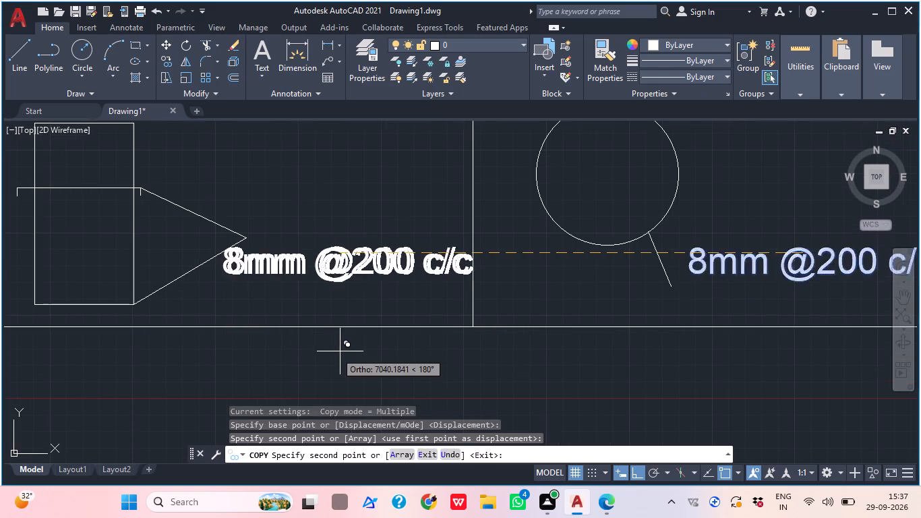
pyautogui.scroll(-2, 394, 351)
pyautogui.scroll(1, 262, 368)
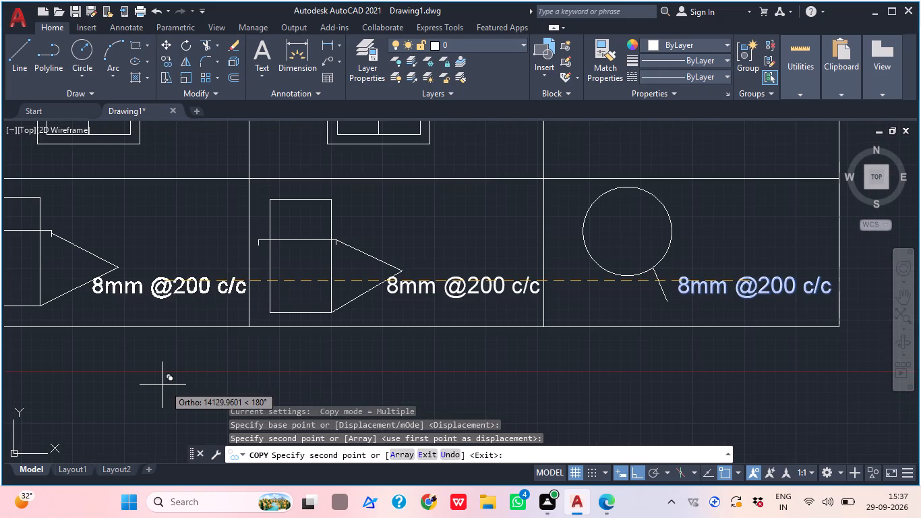
pyautogui.click(162, 385)
pyautogui.scroll(-3, 231, 386)
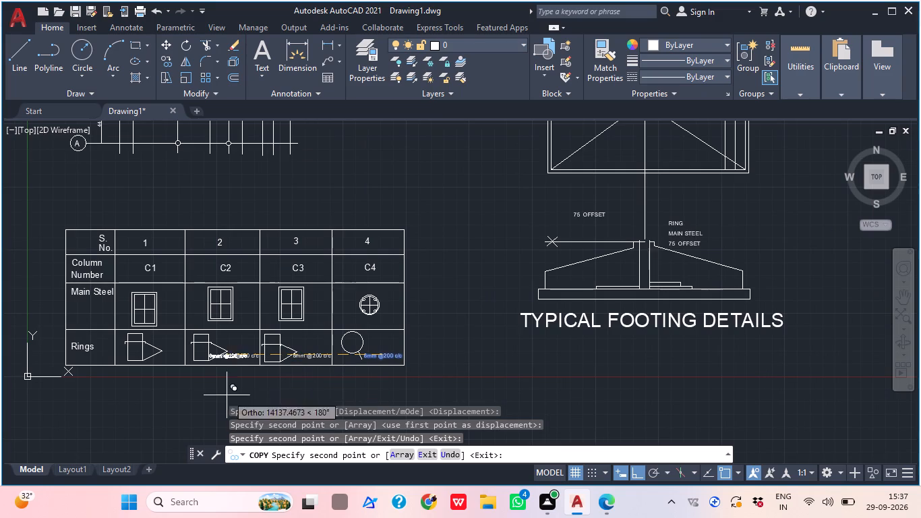
pyautogui.scroll(3, 145, 400)
pyautogui.scroll(3, 235, 390)
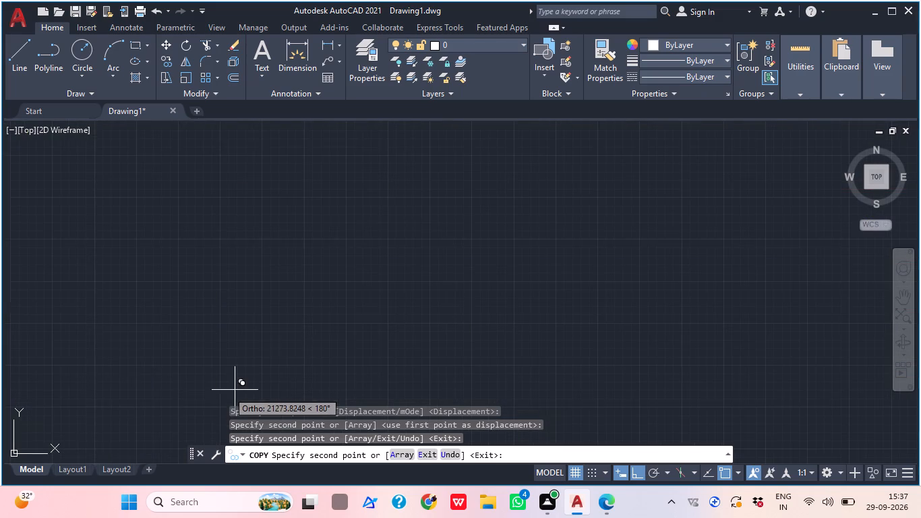
pyautogui.scroll(-3, 204, 399)
pyautogui.moveTo(209, 399); pyautogui.dragTo(259, 472, button='middle')
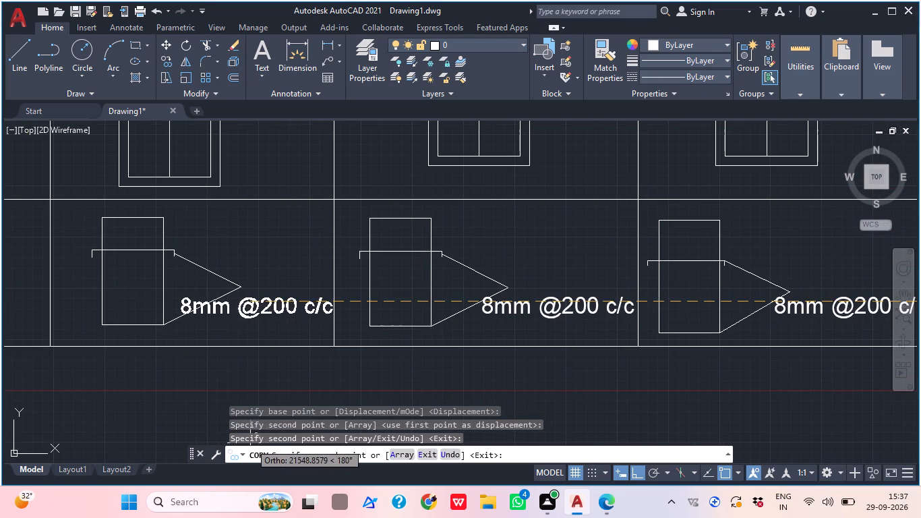
pyautogui.click(250, 443)
pyautogui.scroll(-1, 334, 422)
pyautogui.middleClick(383, 392)
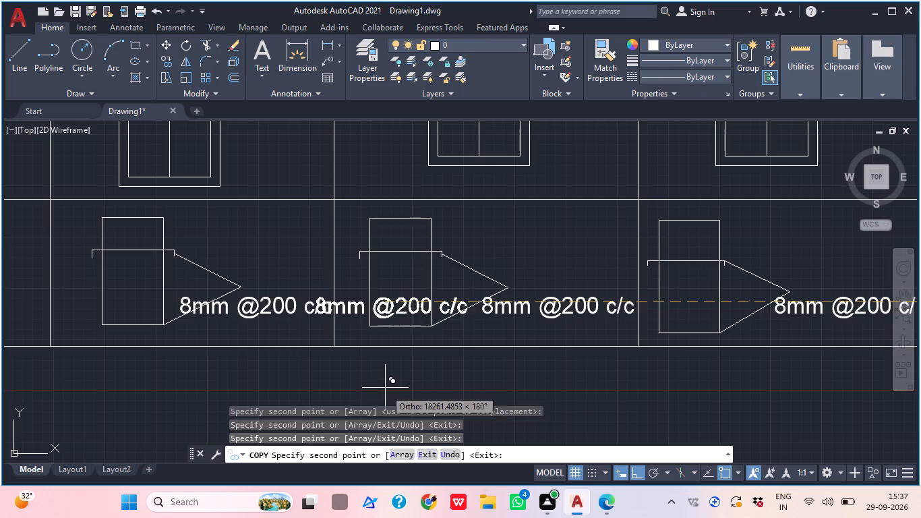
pyautogui.press('Escape')
pyautogui.scroll(-2, 505, 337)
pyautogui.middleClick(447, 374)
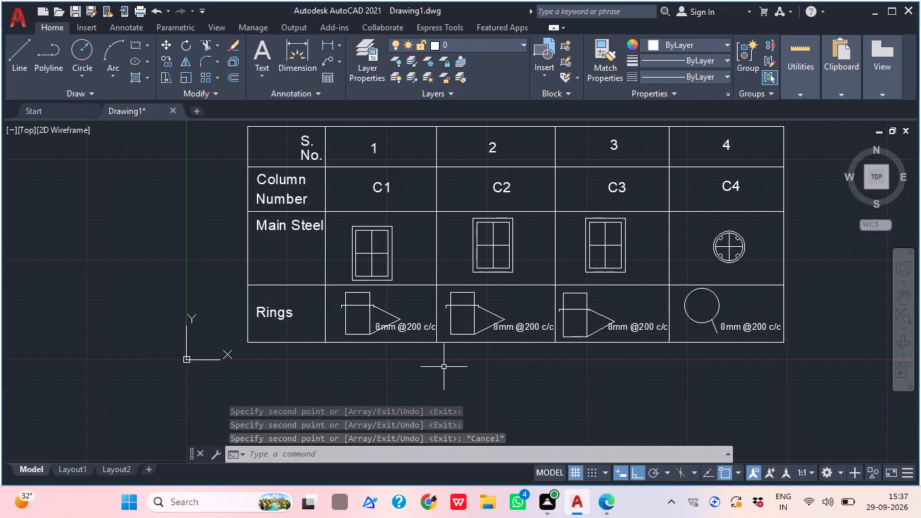
pyautogui.scroll(1, 590, 323)
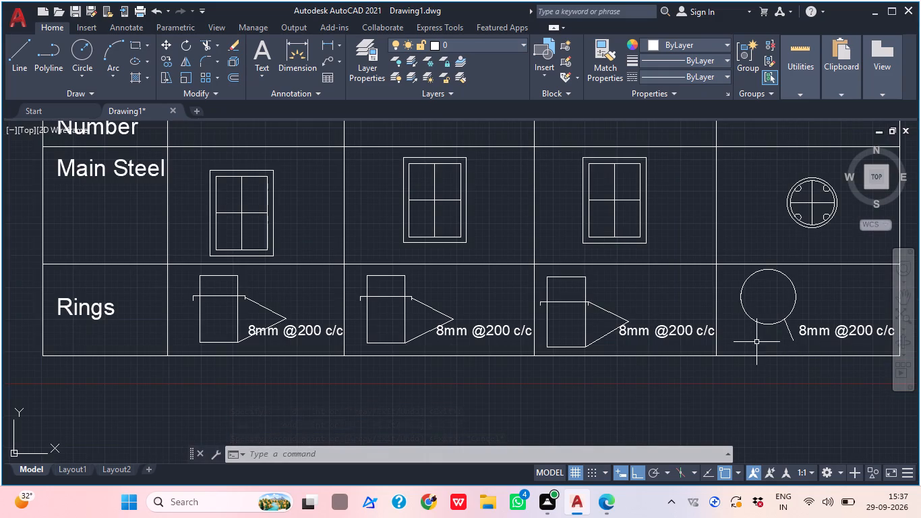
pyautogui.doubleClick(684, 336)
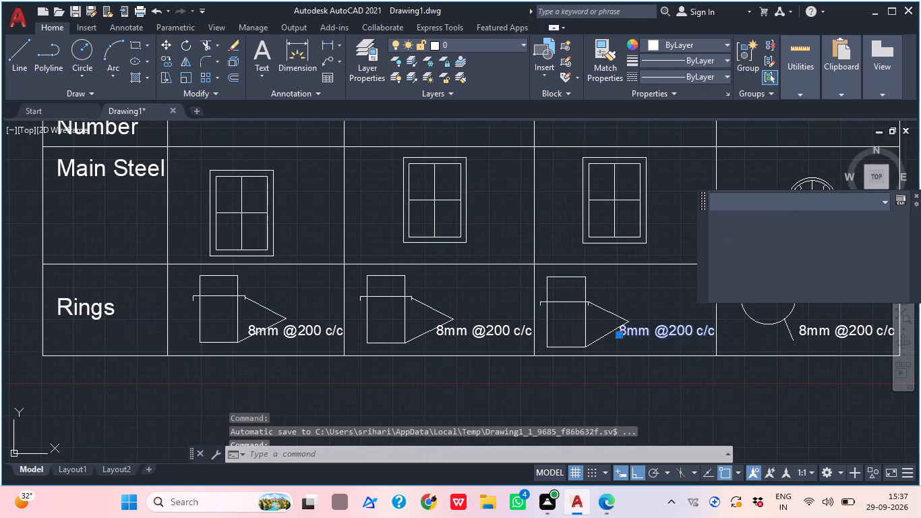
pyautogui.click(692, 328)
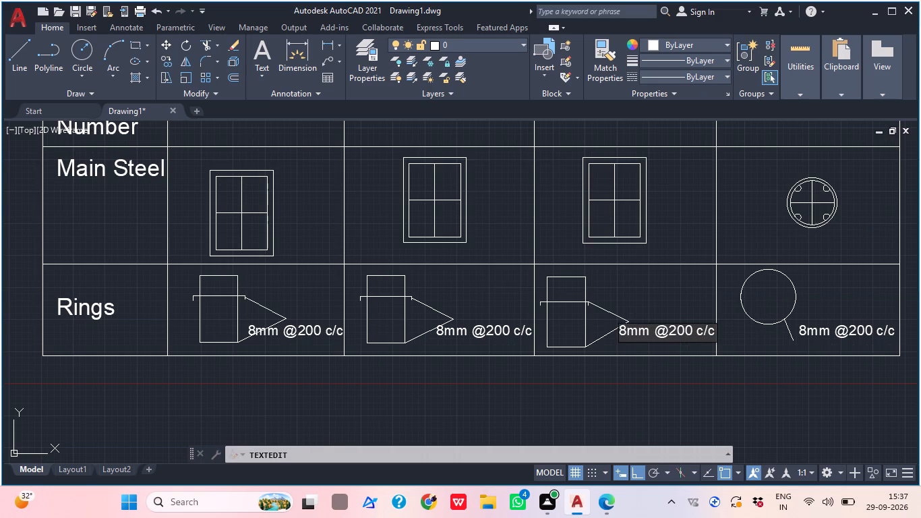
pyautogui.press('BackSpace')
pyautogui.press('BackSpace')
pyautogui.press('BackSpace')
pyautogui.press('1')
pyautogui.write('90')
pyautogui.click(502, 336)
pyautogui.click(501, 336)
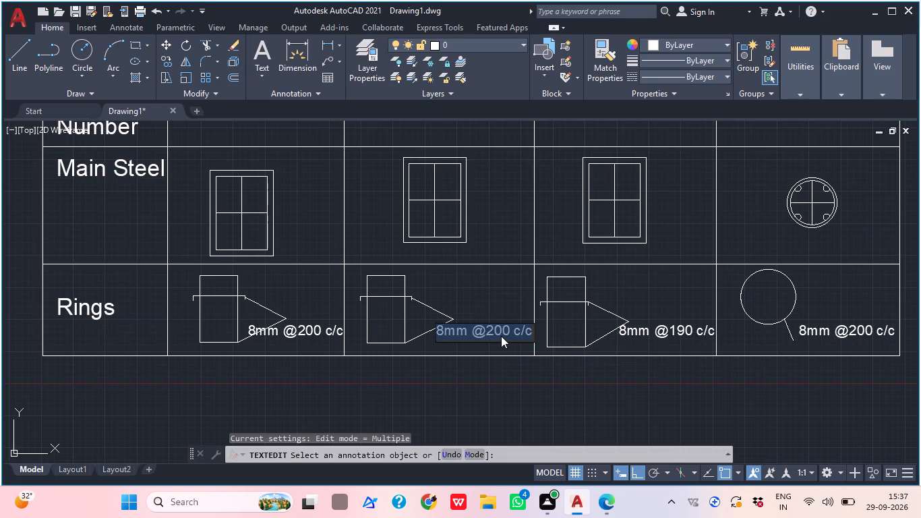
pyautogui.click(510, 327)
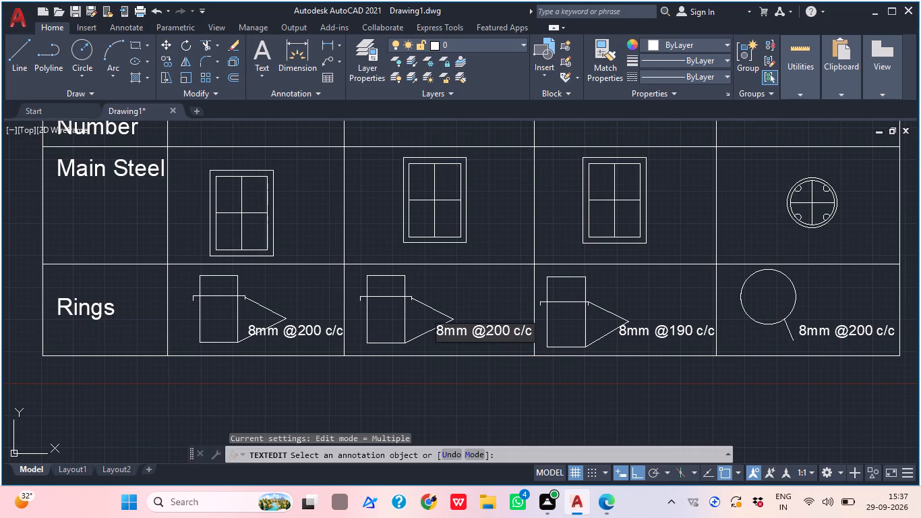
pyautogui.press('BackSpace')
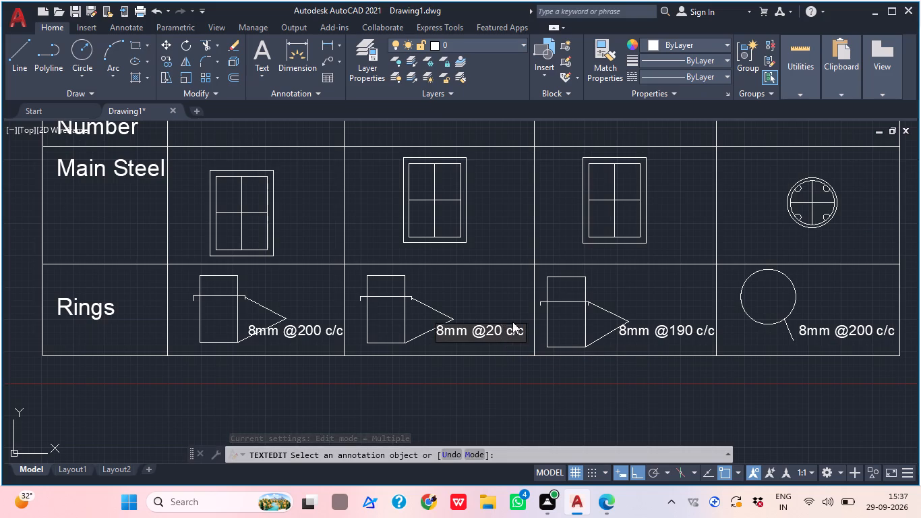
pyautogui.press('BackSpace')
pyautogui.press('BackSpace')
pyautogui.press('2')
pyautogui.press('BackSpace')
pyautogui.press('1')
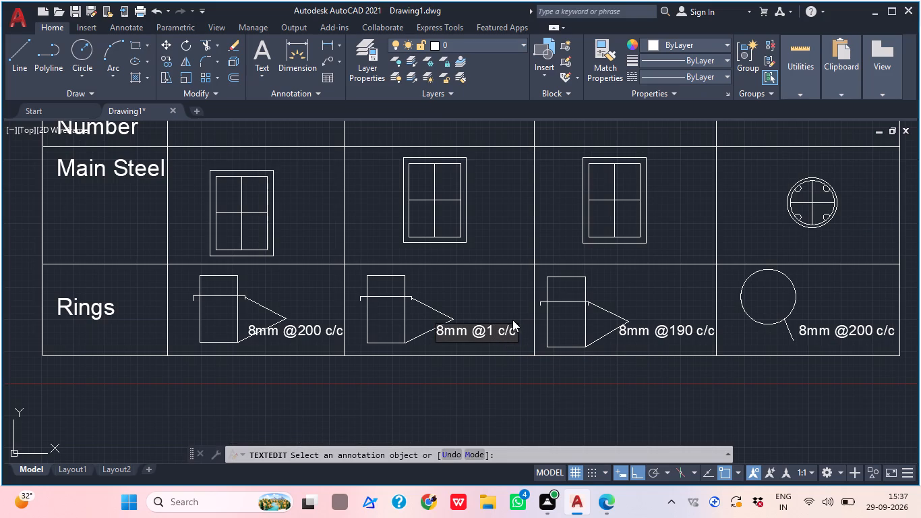
pyautogui.press('9')
pyautogui.press('0')
pyautogui.click(310, 332)
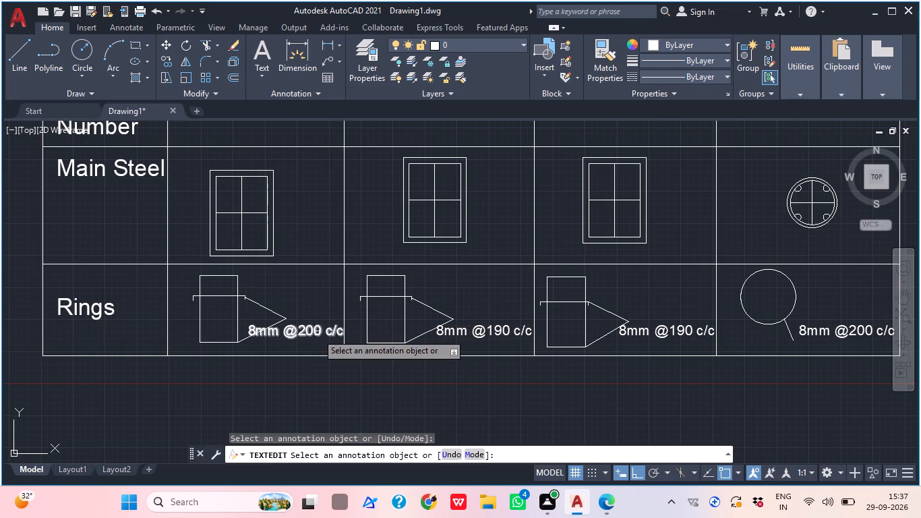
pyautogui.click(317, 333)
pyautogui.click(318, 335)
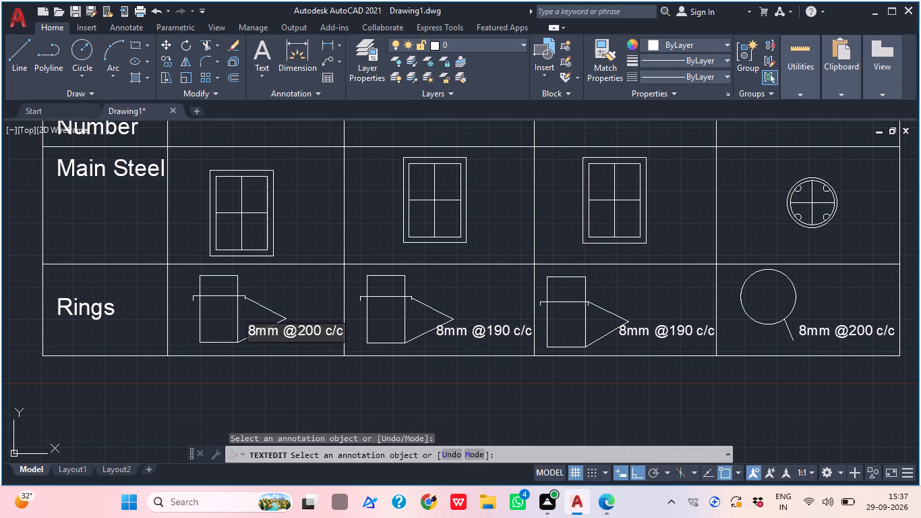
pyautogui.press('BackSpace')
pyautogui.press('BackSpace')
pyautogui.press('BackSpace')
pyautogui.press('BackSpace')
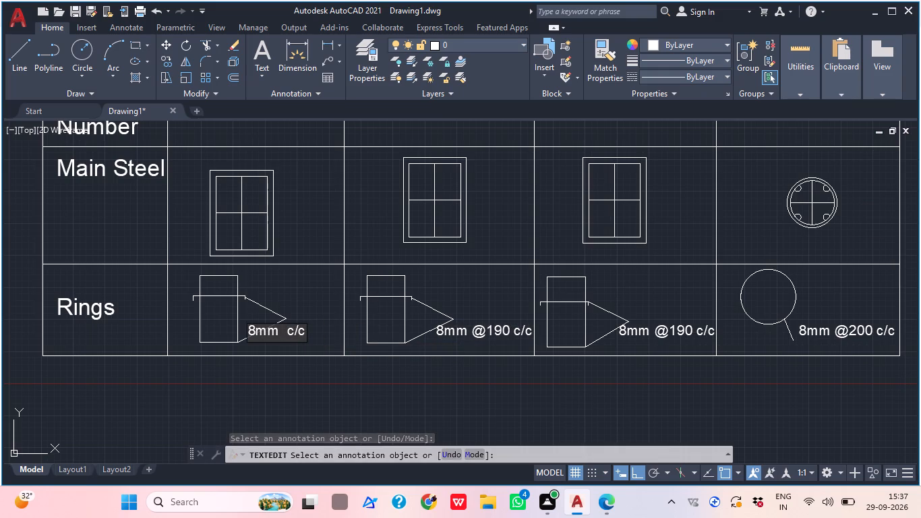
pyautogui.hotkey('ctrl', '2')
pyautogui.hotkey('ctrl', '2')
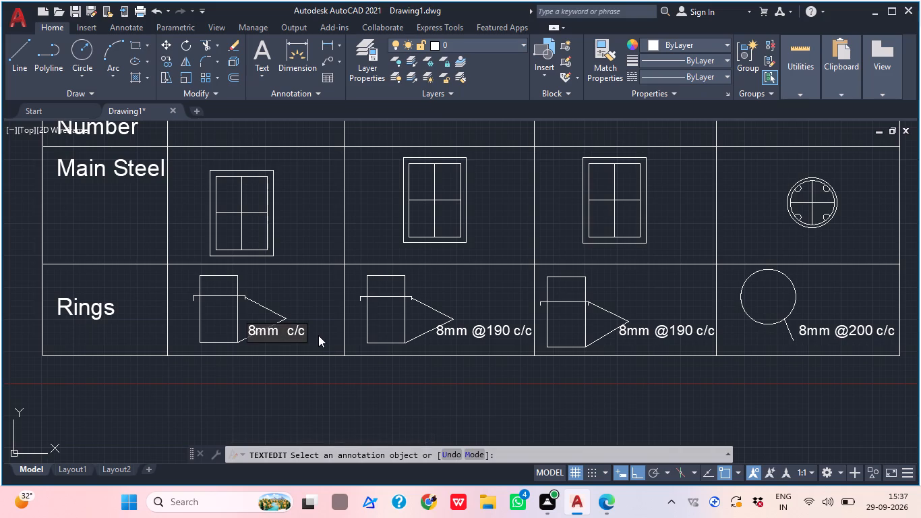
pyautogui.hotkey('shift', '@')
pyautogui.press('1')
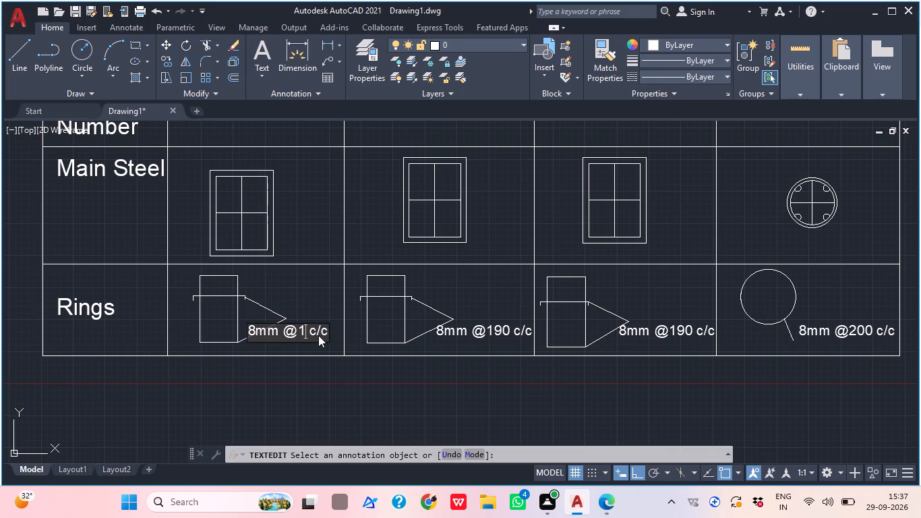
pyautogui.write('90')
pyautogui.click(326, 382)
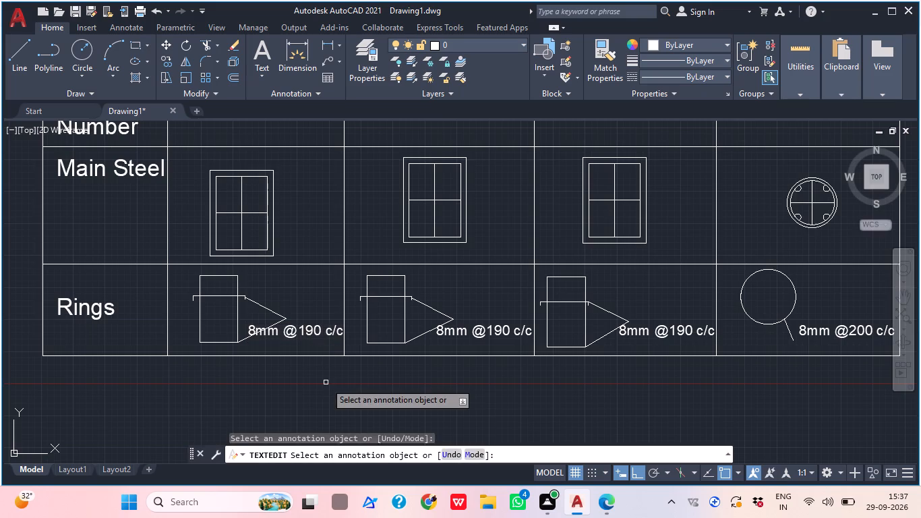
pyautogui.press('Escape')
# Change the linetype of the footing plan's outermost square outline, including its short corner segments, to ACAD_ISO03W100.
pyautogui.scroll(-3, 326, 380)
pyautogui.moveTo(383, 355); pyautogui.dragTo(343, 315, button='middle')
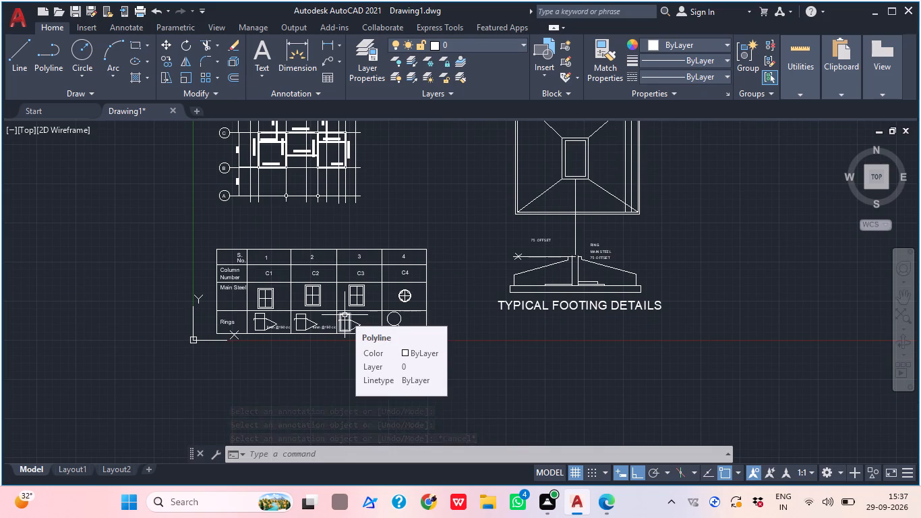
pyautogui.moveTo(621, 280); pyautogui.dragTo(564, 366, button='middle')
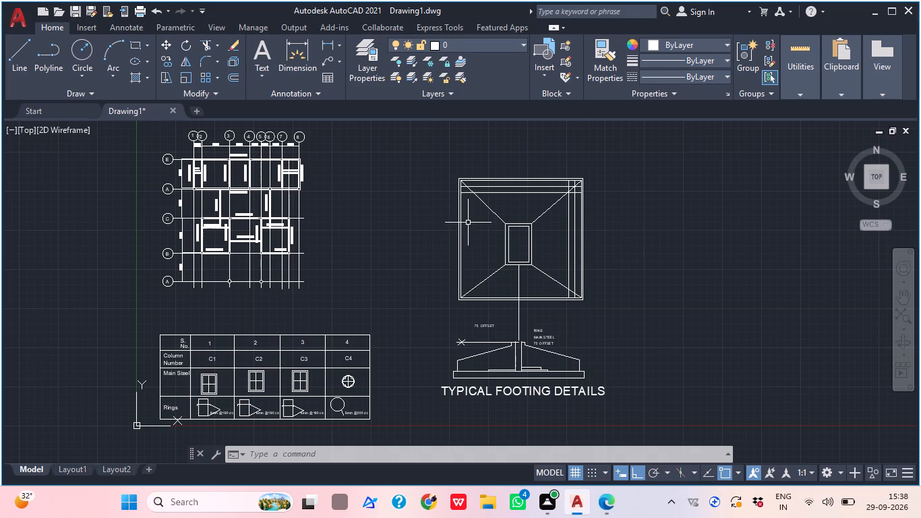
pyautogui.scroll(3, 476, 213)
pyautogui.click(445, 240)
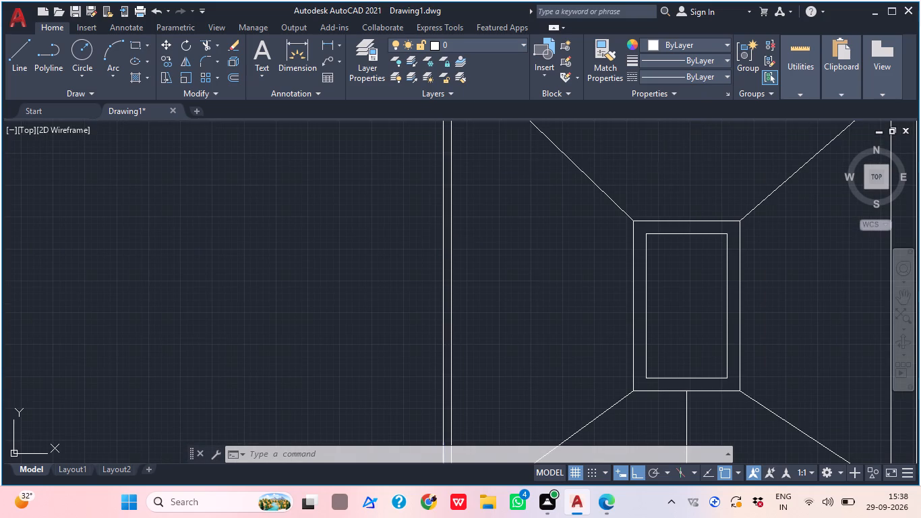
pyautogui.scroll(-3, 494, 239)
pyautogui.scroll(3, 552, 359)
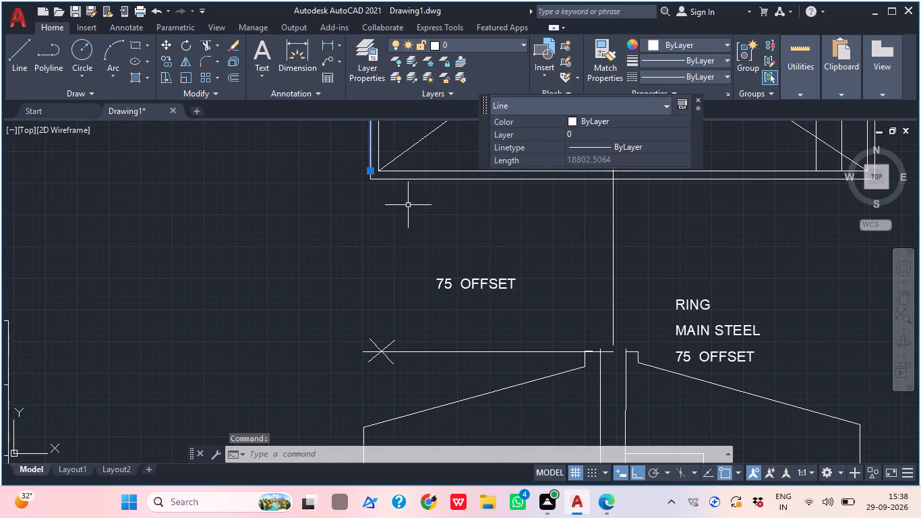
pyautogui.scroll(4, 394, 188)
pyautogui.moveTo(277, 163); pyautogui.dragTo(312, 279, button='middle')
pyautogui.click(357, 292)
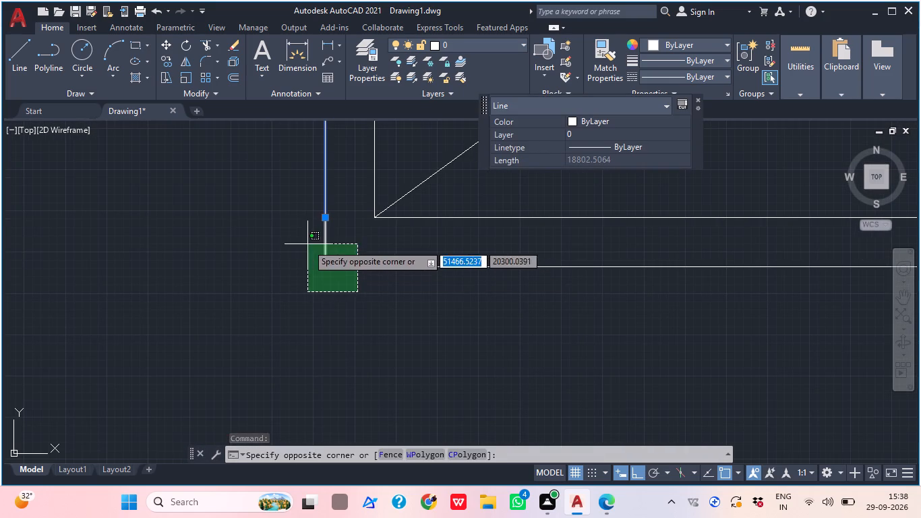
pyautogui.click(307, 244)
pyautogui.scroll(-1, 361, 279)
pyautogui.click(477, 284)
pyautogui.click(438, 260)
pyautogui.scroll(-2, 438, 260)
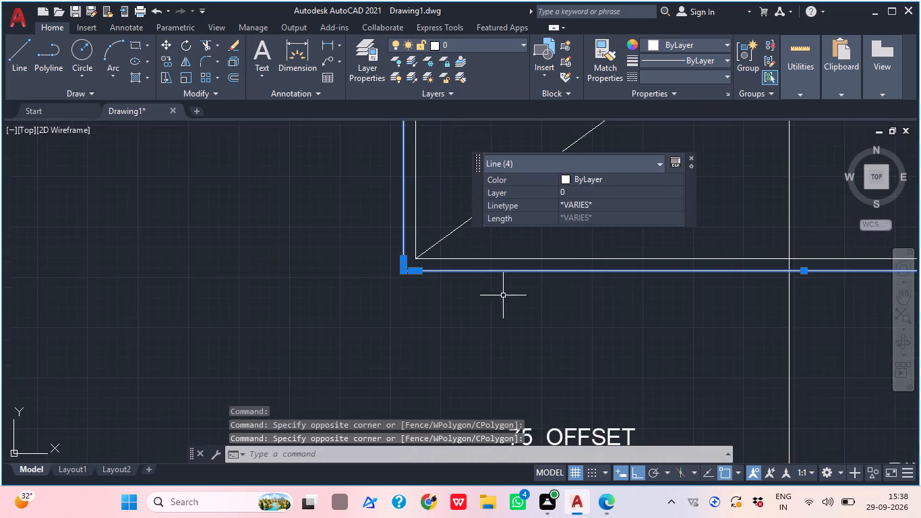
pyautogui.scroll(-4, 506, 295)
pyautogui.moveTo(665, 316); pyautogui.dragTo(498, 345, button='middle')
pyautogui.scroll(6, 540, 314)
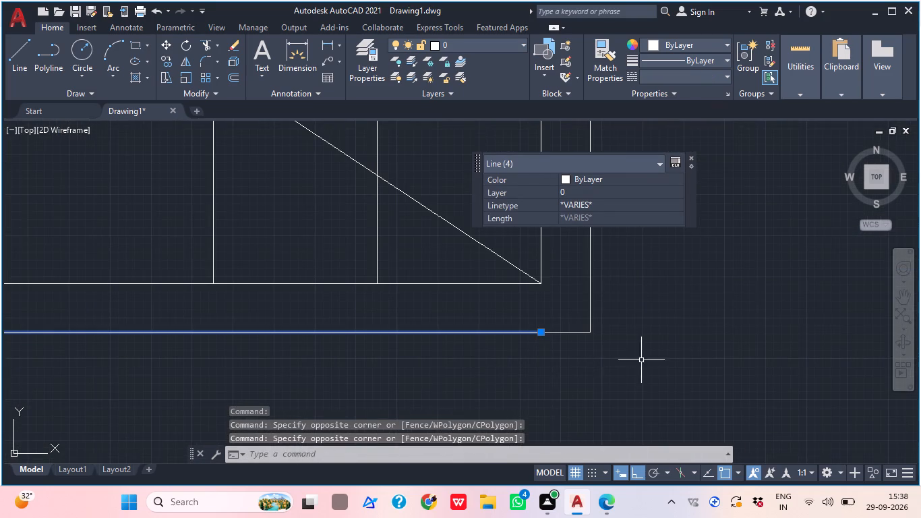
pyautogui.click(643, 357)
pyautogui.click(572, 301)
pyautogui.scroll(-2, 601, 305)
pyautogui.moveTo(606, 281); pyautogui.dragTo(511, 429, button='middle')
pyautogui.click(509, 370)
pyautogui.click(496, 364)
pyautogui.scroll(-3, 514, 328)
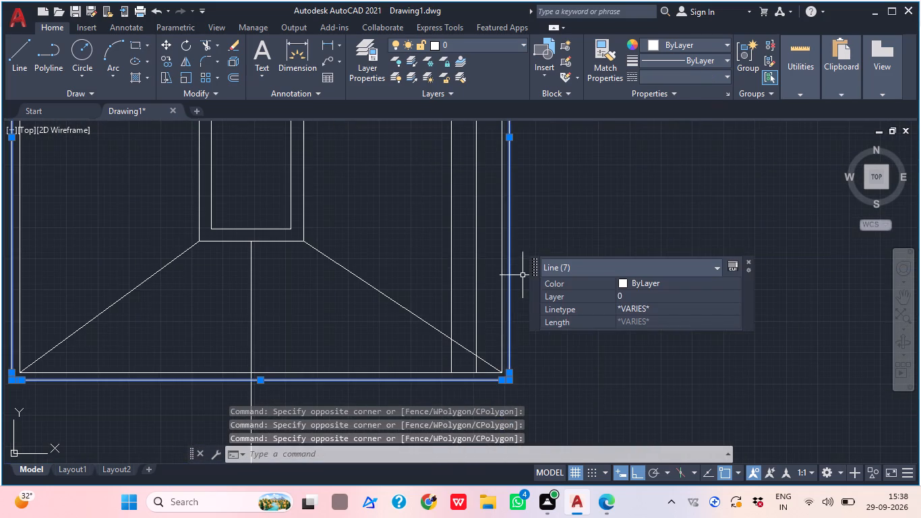
pyautogui.moveTo(515, 293); pyautogui.dragTo(489, 517, button='middle')
pyautogui.moveTo(480, 219); pyautogui.dragTo(486, 312, button='middle')
pyautogui.scroll(4, 464, 275)
pyautogui.moveTo(633, 185); pyautogui.dragTo(418, 517, button='middle')
pyautogui.moveTo(378, 379); pyautogui.dragTo(389, 373, button='middle')
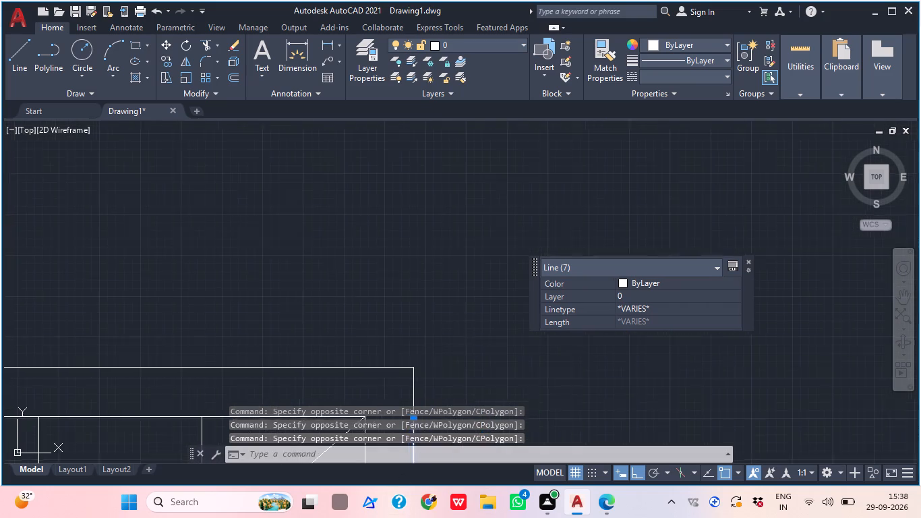
pyautogui.moveTo(389, 373); pyautogui.dragTo(436, 349, button='middle')
pyautogui.click(483, 368)
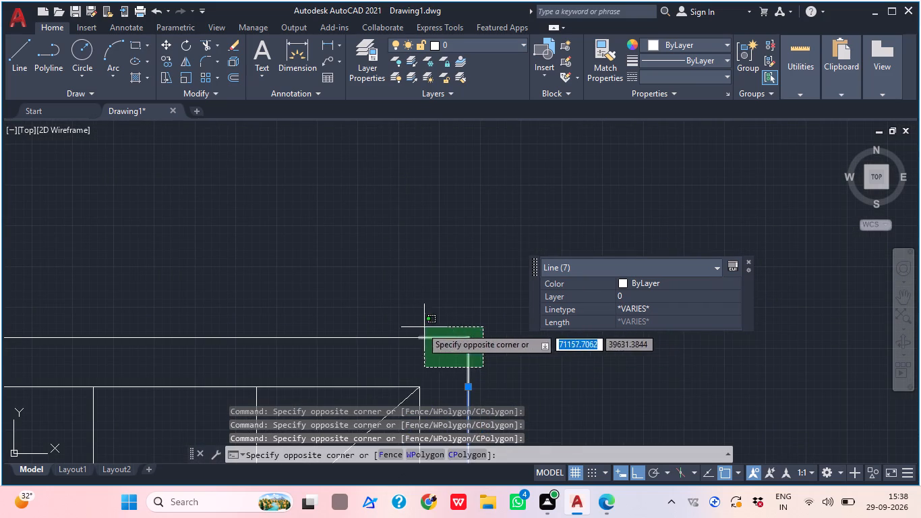
pyautogui.click(416, 327)
pyautogui.scroll(-1, 417, 329)
pyautogui.scroll(1, 424, 331)
pyautogui.scroll(-6, 426, 331)
pyautogui.moveTo(566, 353); pyautogui.dragTo(586, 353, button='middle')
pyautogui.scroll(3, 367, 354)
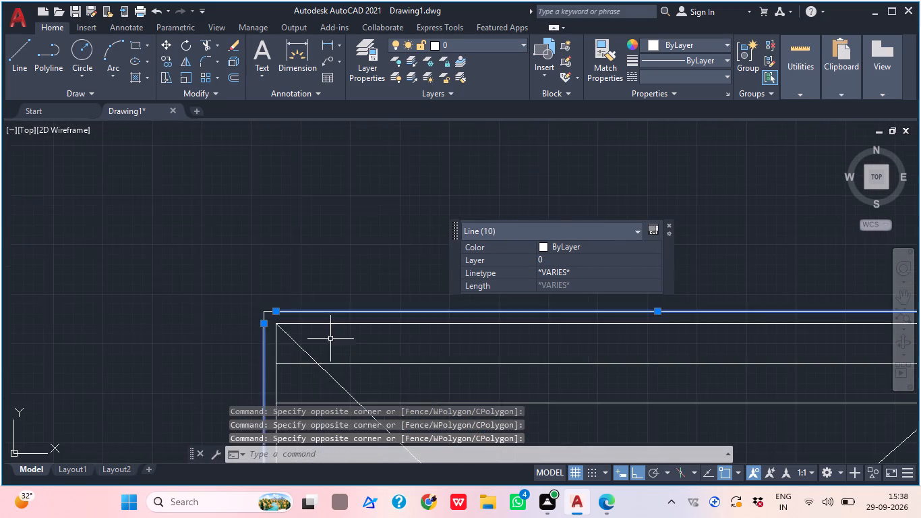
pyautogui.scroll(3, 204, 318)
pyautogui.click(465, 330)
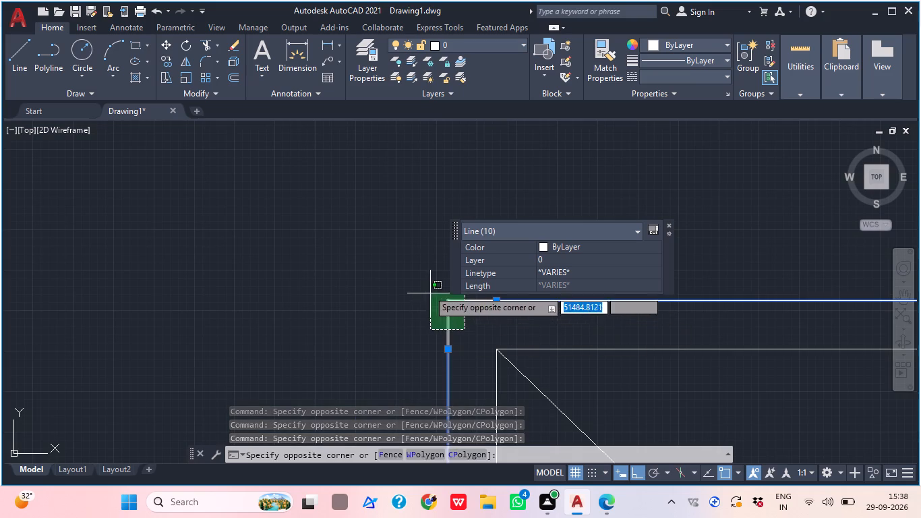
pyautogui.click(427, 290)
pyautogui.click(726, 79)
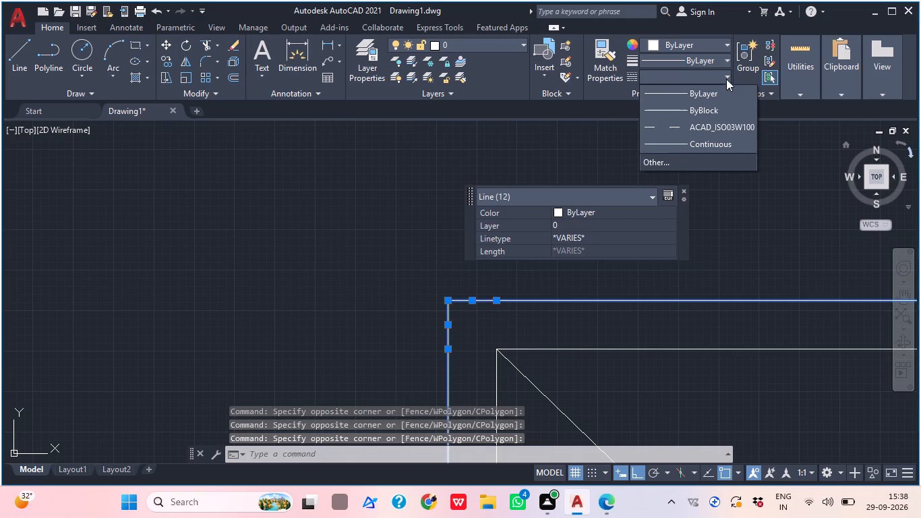
pyautogui.click(717, 135)
pyautogui.moveTo(724, 236); pyautogui.dragTo(624, 211, button='middle')
pyautogui.press('Escape')
# Examine the footing plan's outline and the overall layout of title, beam plan, column schedule and footing details.
pyautogui.scroll(-2, 628, 212)
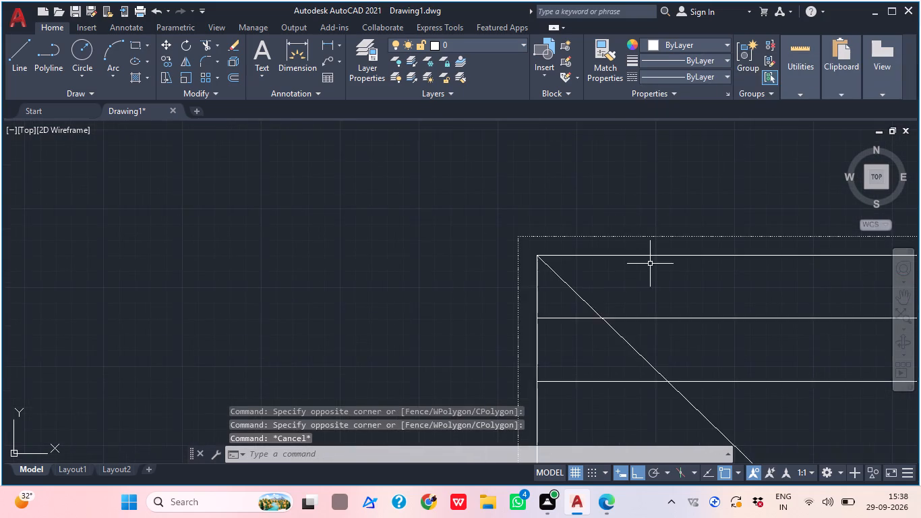
pyautogui.moveTo(627, 266); pyautogui.dragTo(493, 231, button='middle')
pyautogui.scroll(-3, 495, 227)
pyautogui.moveTo(549, 314); pyautogui.dragTo(516, 302, button='middle')
pyautogui.scroll(-3, 522, 301)
pyautogui.moveTo(582, 342); pyautogui.dragTo(562, 254, button='middle')
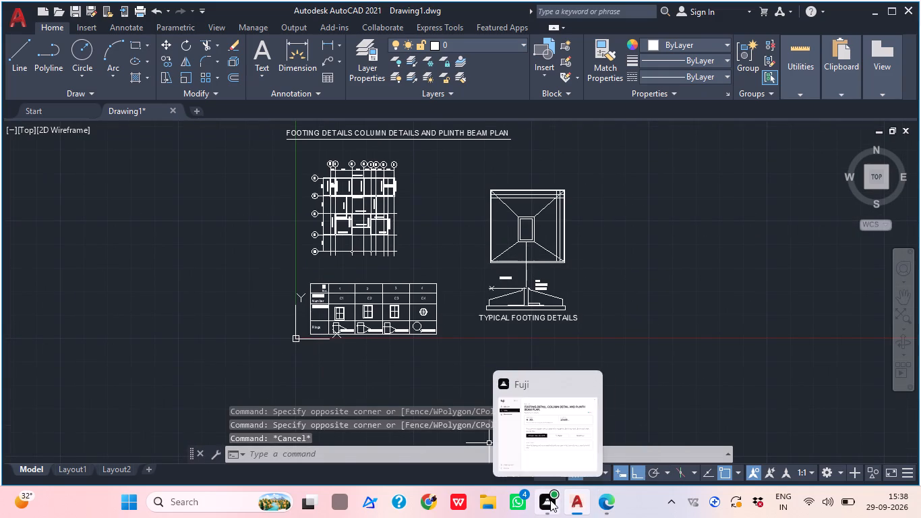
pyautogui.scroll(-1, 618, 292)
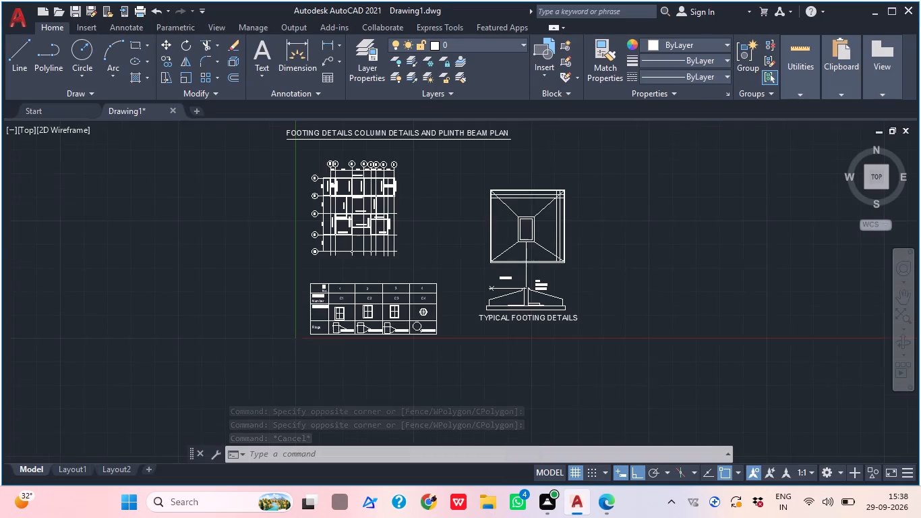
pyautogui.moveTo(604, 294); pyautogui.dragTo(493, 298, button='middle')
pyautogui.scroll(1, 368, 289)
pyautogui.moveTo(367, 279); pyautogui.dragTo(353, 322, button='middle')
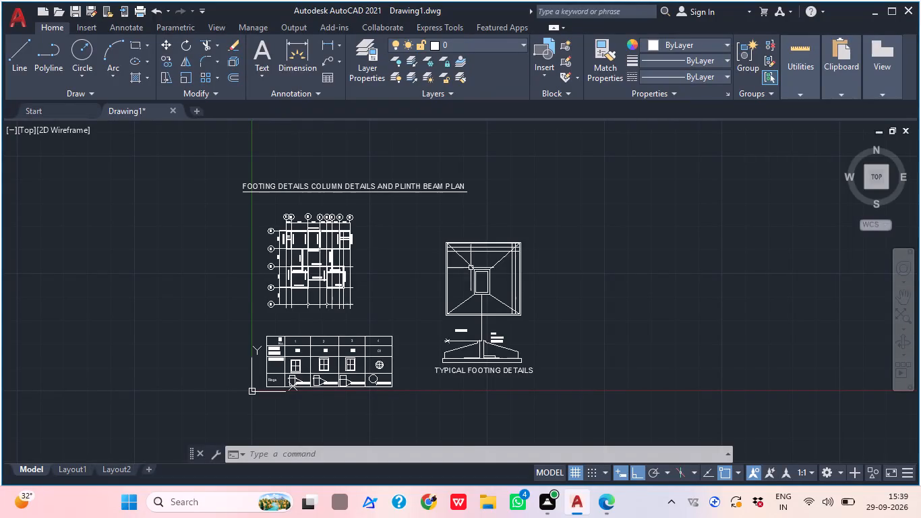
pyautogui.middleClick(441, 226)
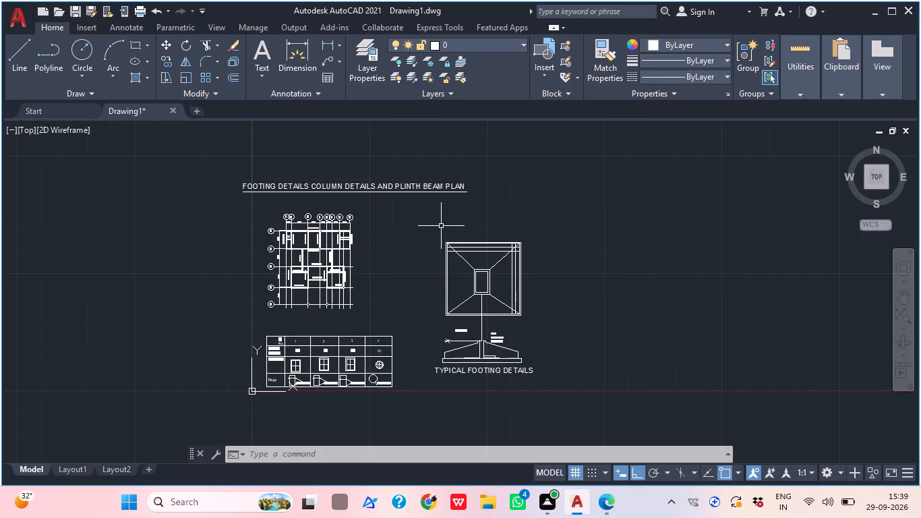
# Save the drawing as FOOTING COLUMN DETAILS, an AutoCAD 2018 drawing, in the AUTO CADD folder.
pyautogui.middleClick(453, 262)
pyautogui.scroll(1, 453, 262)
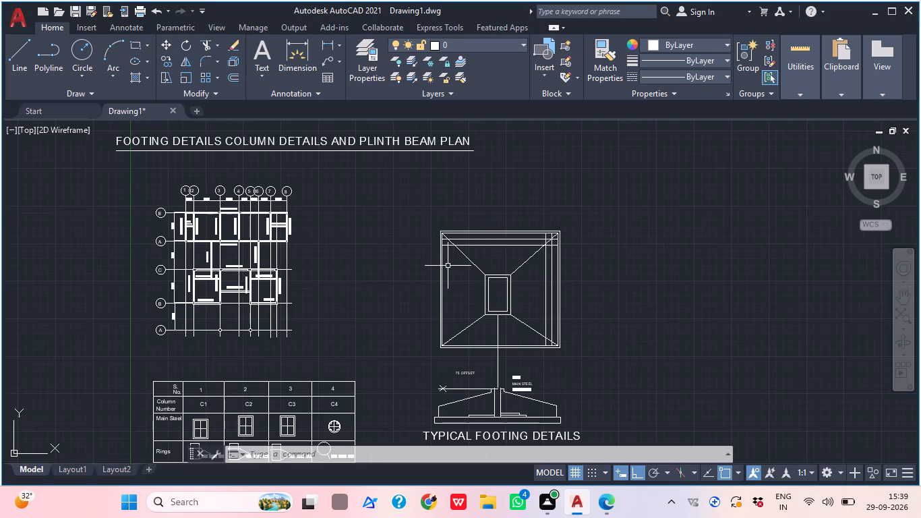
pyautogui.scroll(-1, 444, 266)
pyautogui.middleClick(448, 283)
pyautogui.hotkey('ctrl', 's')
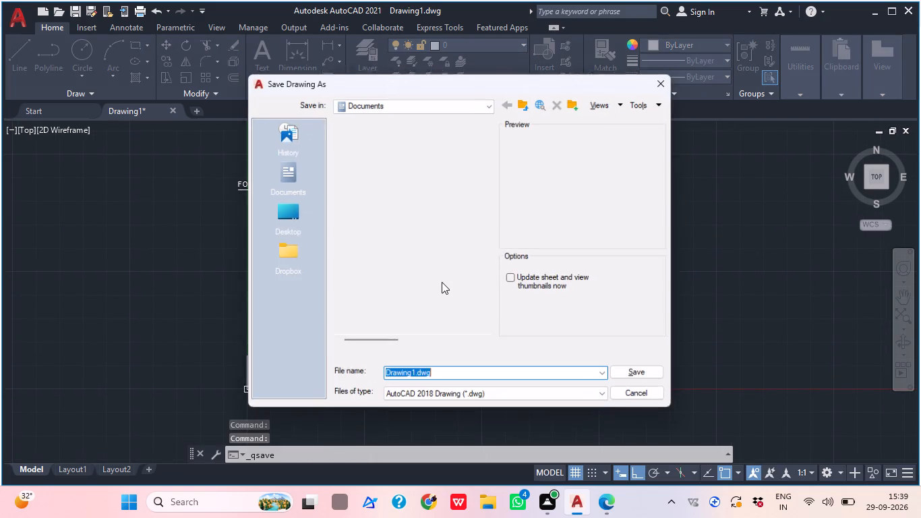
pyautogui.doubleClick(442, 282)
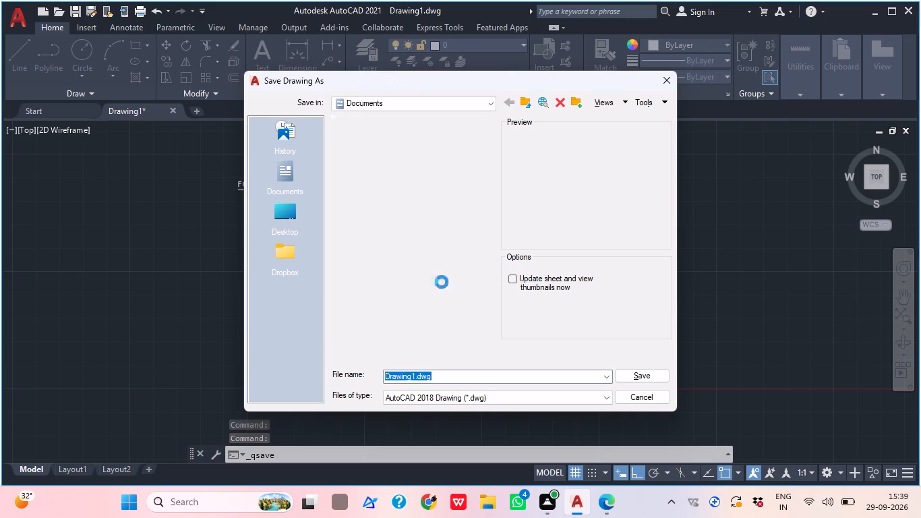
pyautogui.click(438, 372)
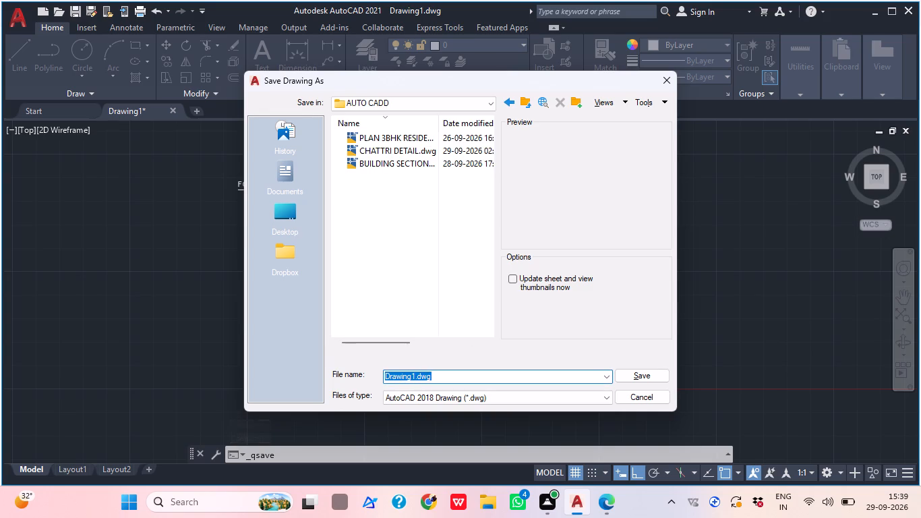
pyautogui.press('BackSpace')
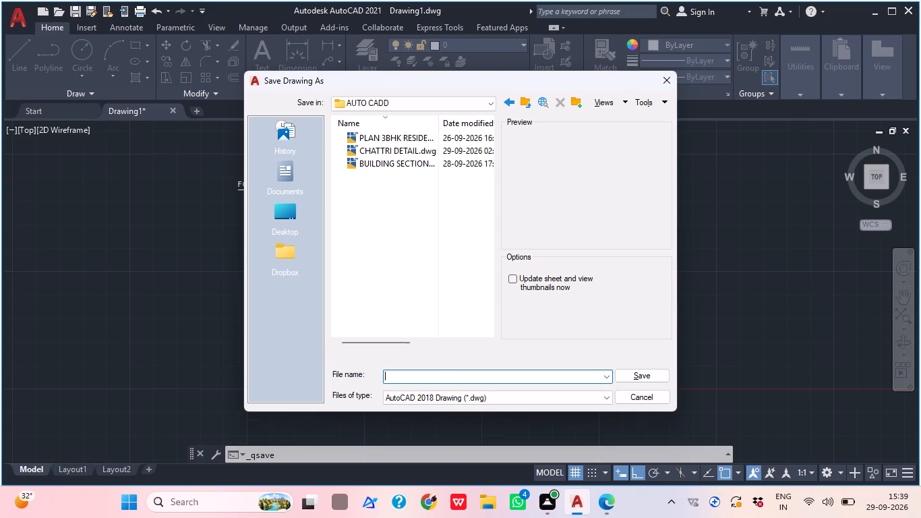
pyautogui.write('fo')
pyautogui.press('o')
pyautogui.press('BackSpace')
pyautogui.press('BackSpace')
pyautogui.press('BackSpace')
pyautogui.write('FOOTING')
pyautogui.press('space')
pyautogui.write('COLUMN DETAIL')
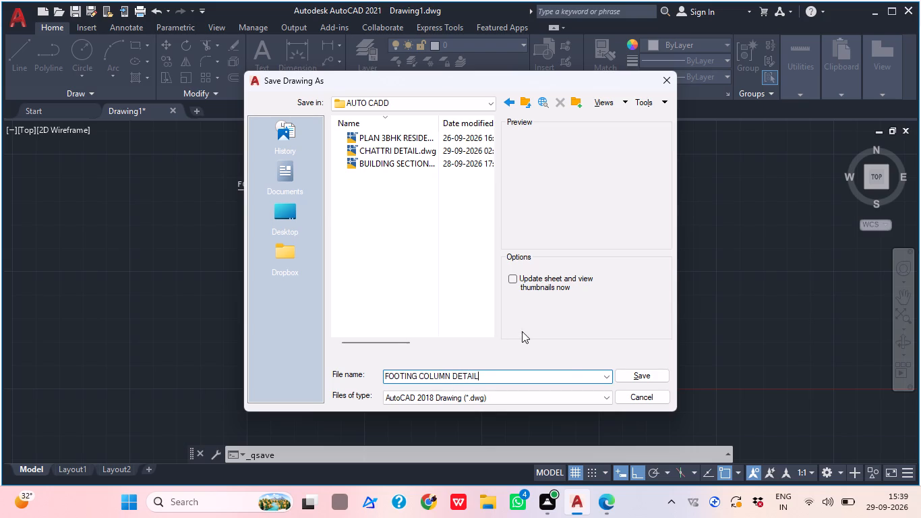
pyautogui.press('s')
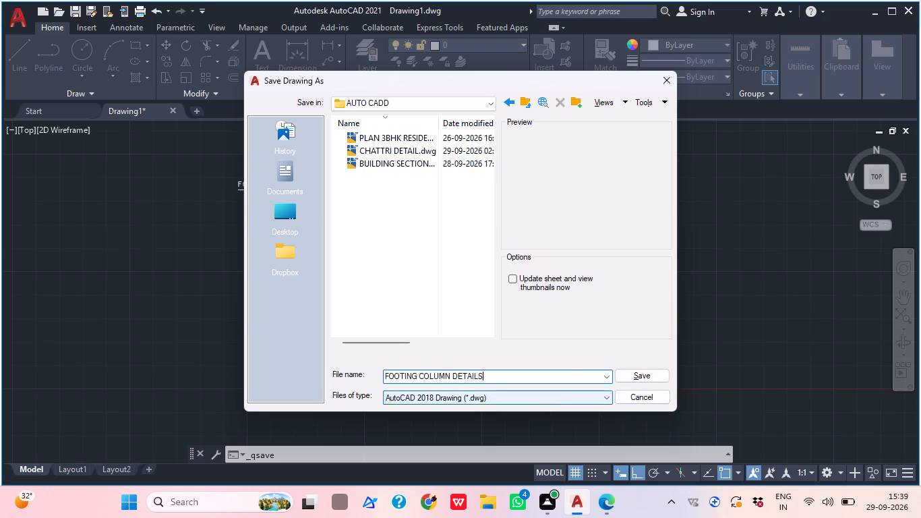
pyautogui.click(646, 373)
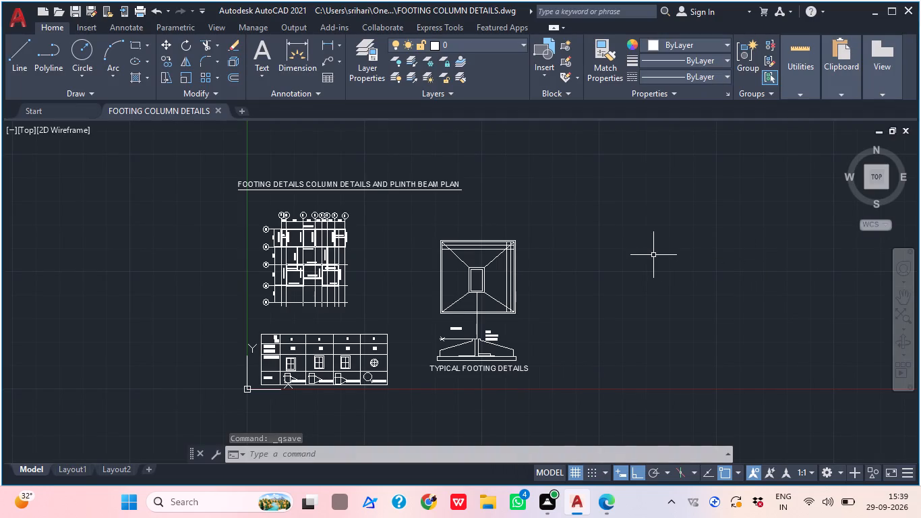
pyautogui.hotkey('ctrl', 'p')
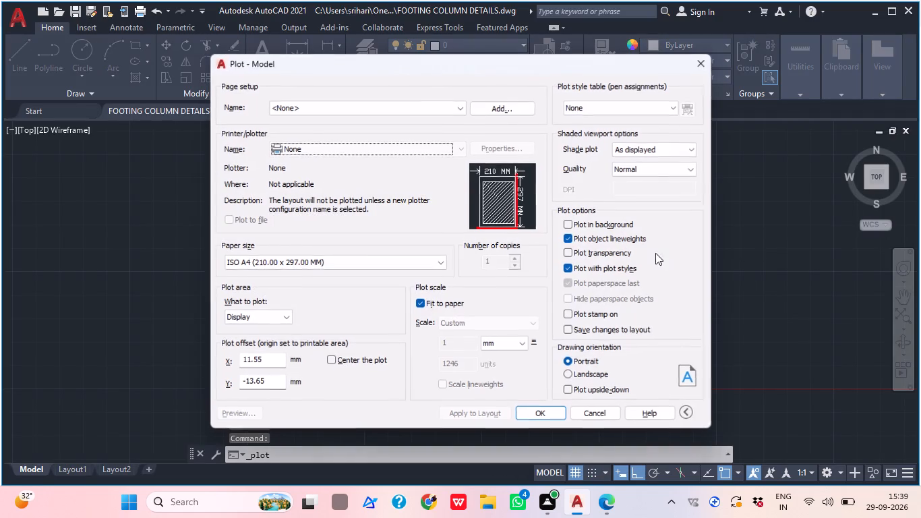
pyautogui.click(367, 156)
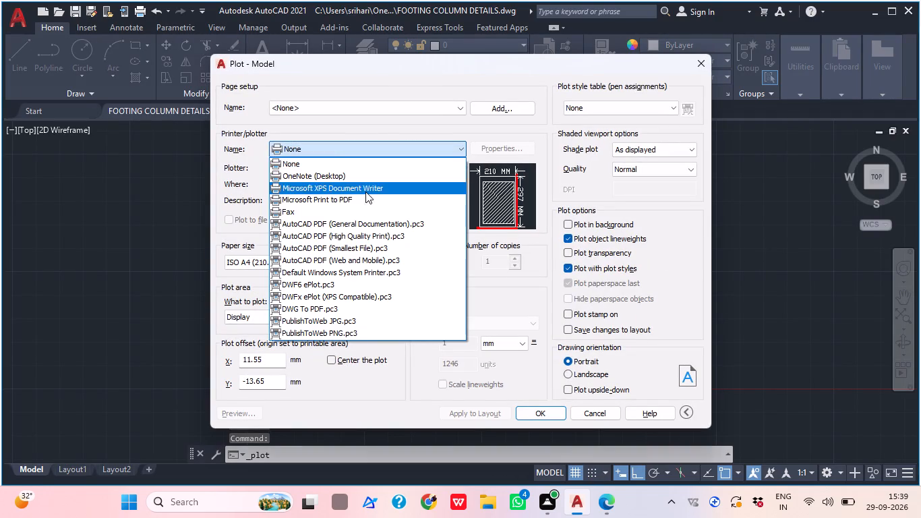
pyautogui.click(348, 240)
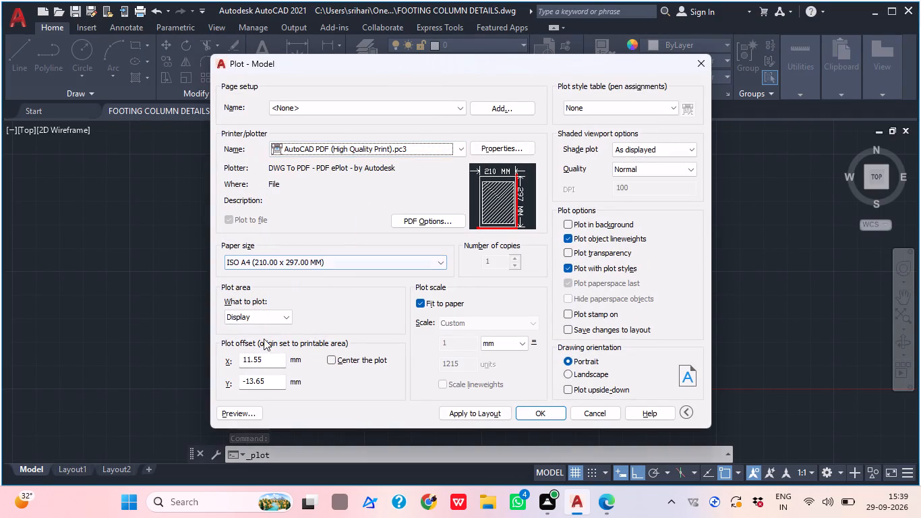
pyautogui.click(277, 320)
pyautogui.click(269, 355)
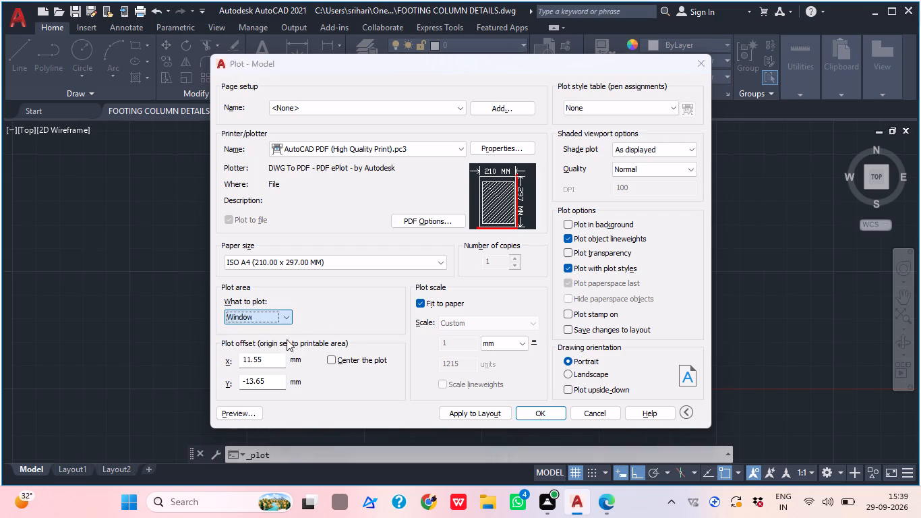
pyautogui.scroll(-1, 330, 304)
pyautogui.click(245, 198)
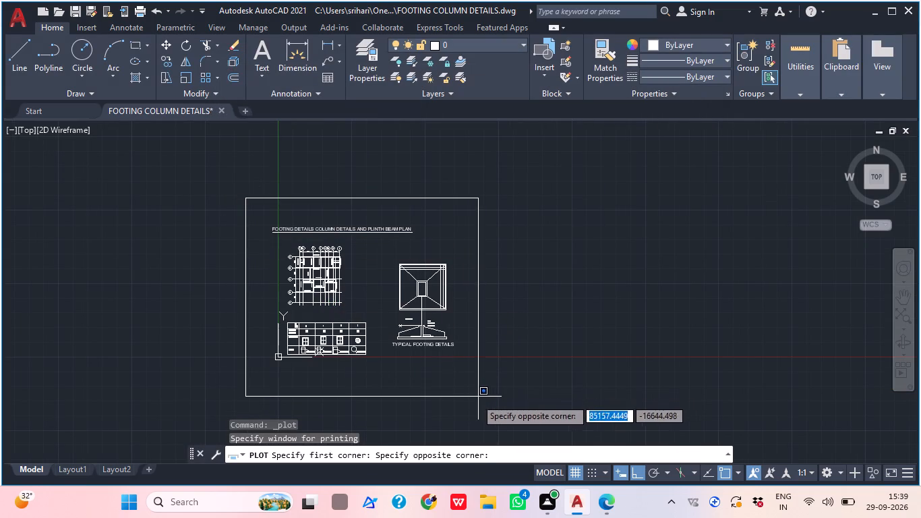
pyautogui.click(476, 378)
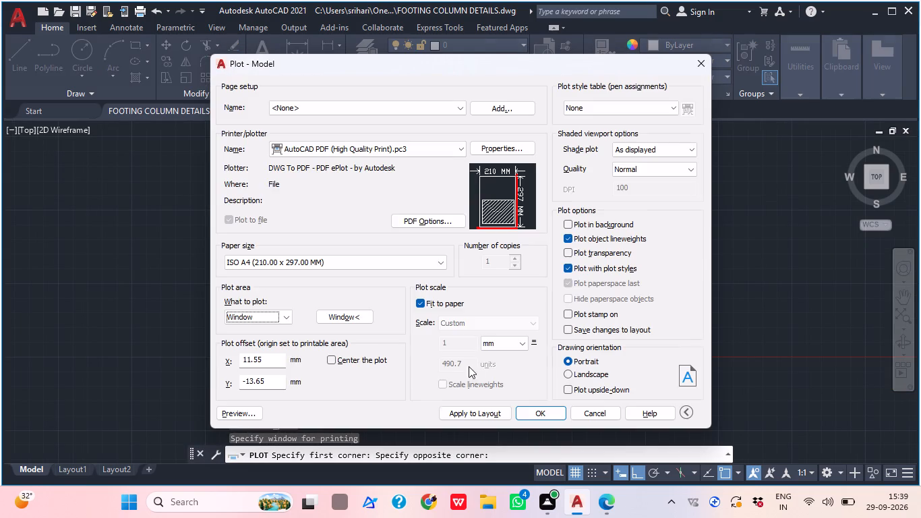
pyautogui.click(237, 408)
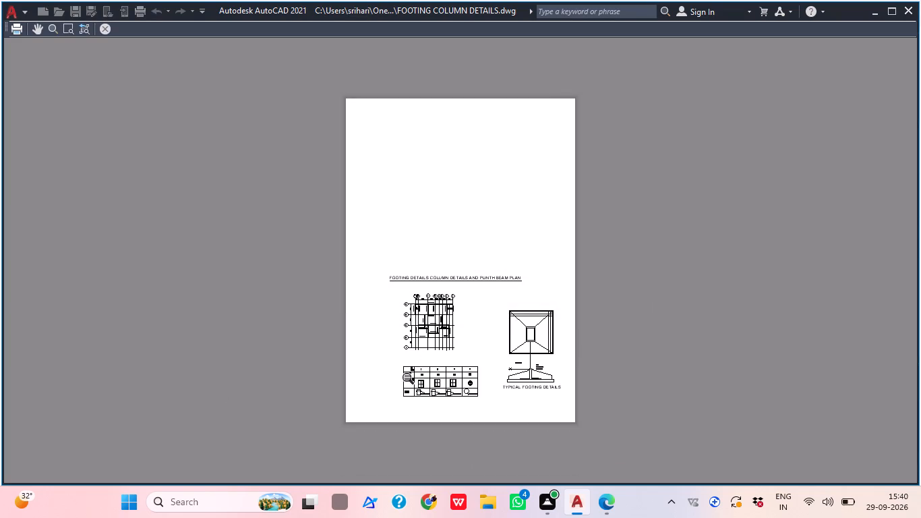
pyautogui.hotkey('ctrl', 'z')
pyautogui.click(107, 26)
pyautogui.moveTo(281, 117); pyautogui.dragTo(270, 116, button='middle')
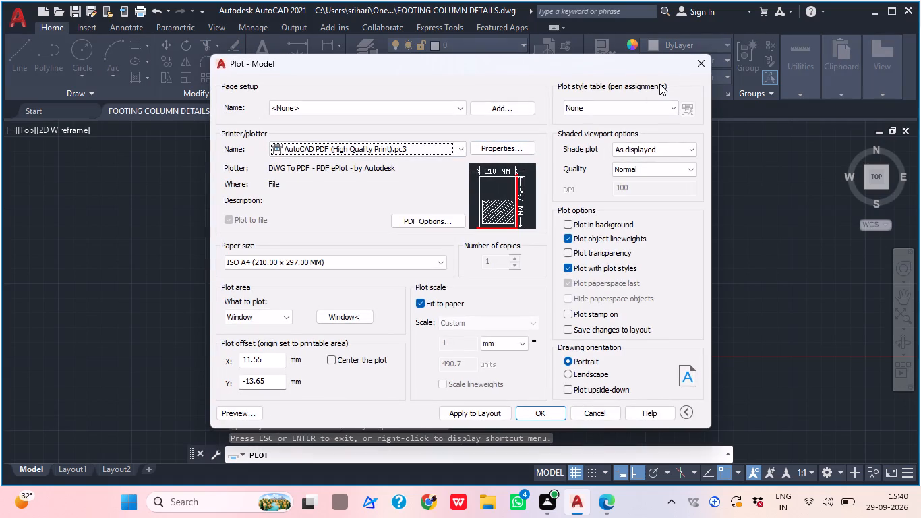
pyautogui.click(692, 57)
# Set up a plot to AutoCAD PDF (High Quality Print).pc3 with a tall window enclosing the title, beam plan, column schedule and footing details.
pyautogui.hotkey('ctrl', 'p')
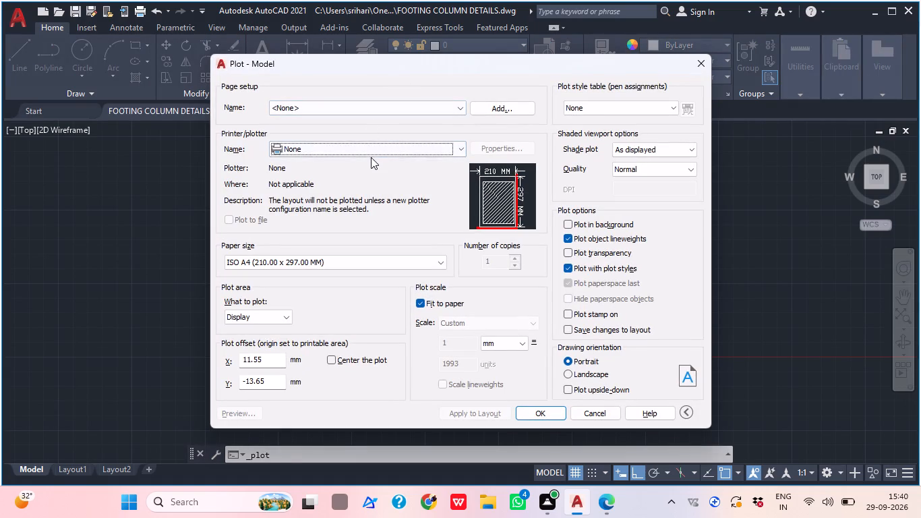
pyautogui.click(383, 144)
pyautogui.click(359, 235)
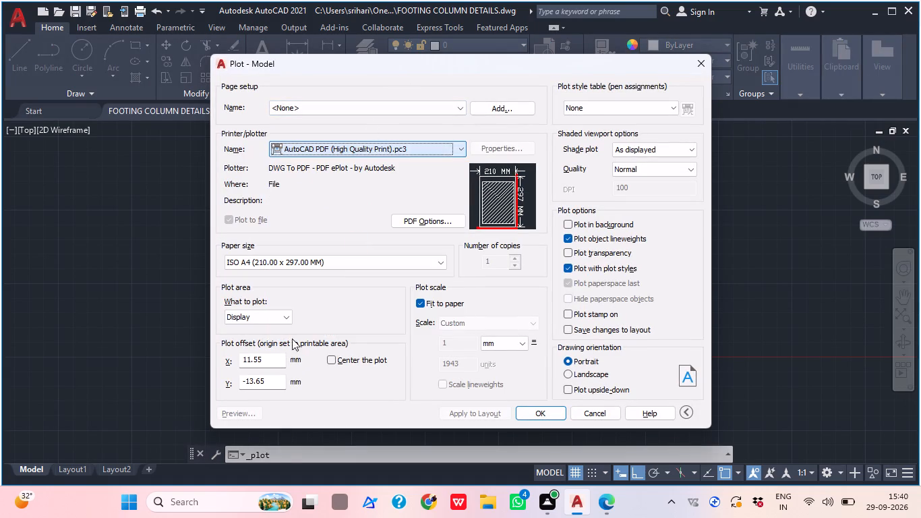
pyautogui.click(281, 322)
pyautogui.click(260, 355)
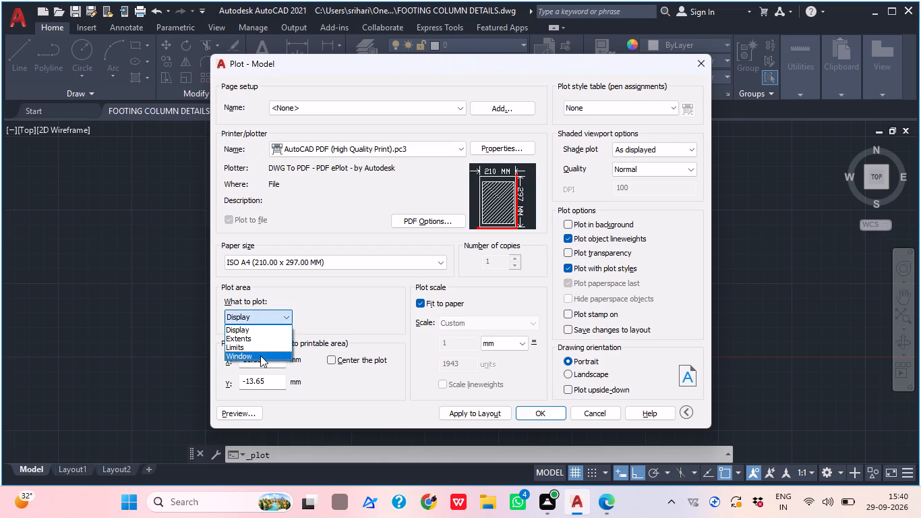
pyautogui.scroll(-2, 353, 288)
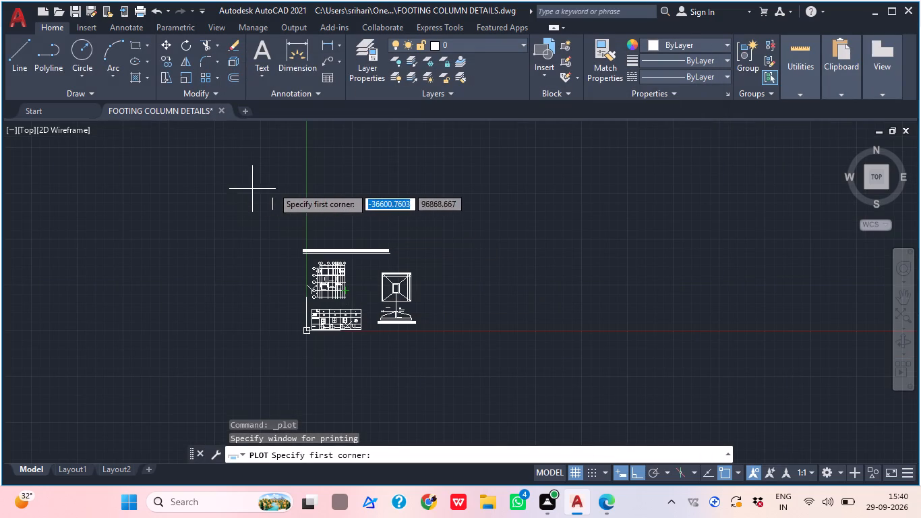
pyautogui.click(288, 197)
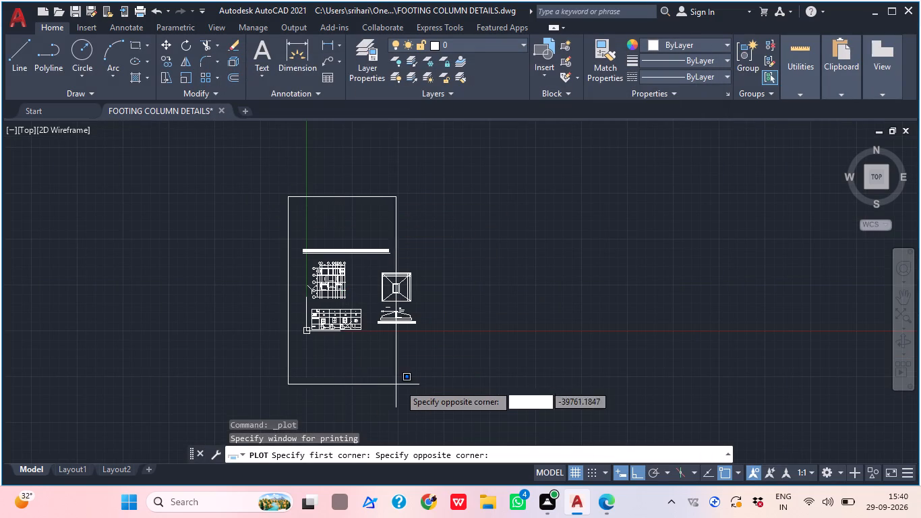
pyautogui.scroll(2, 423, 382)
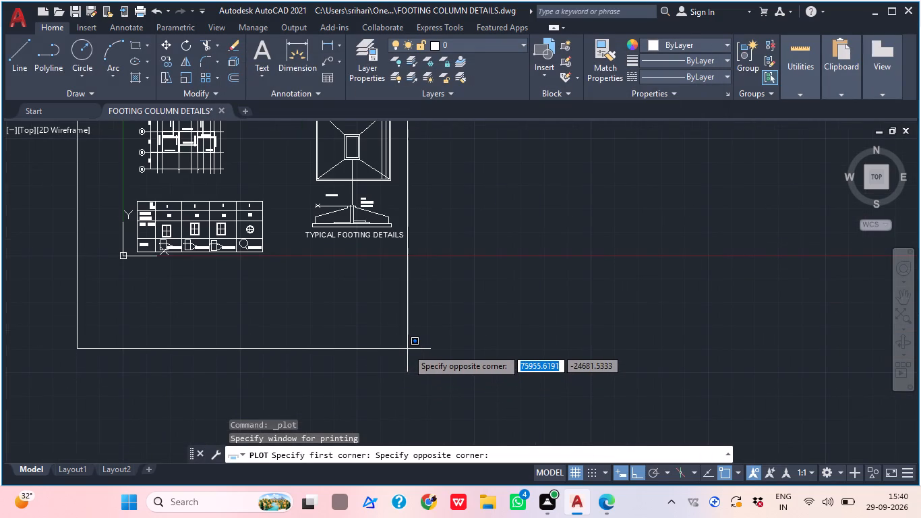
pyautogui.click(417, 350)
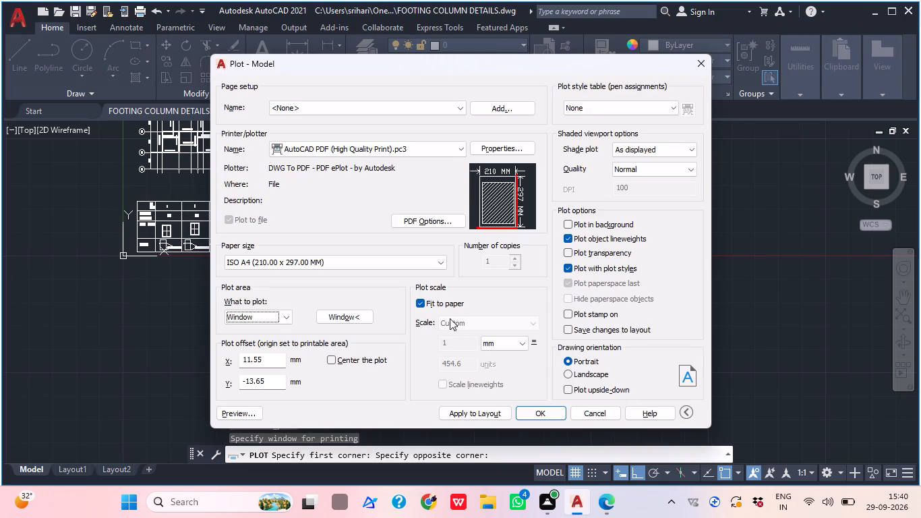
# Preview the plot and examine the title, plinth beam plan, column schedule and footing details on the sheet.
pyautogui.click(239, 408)
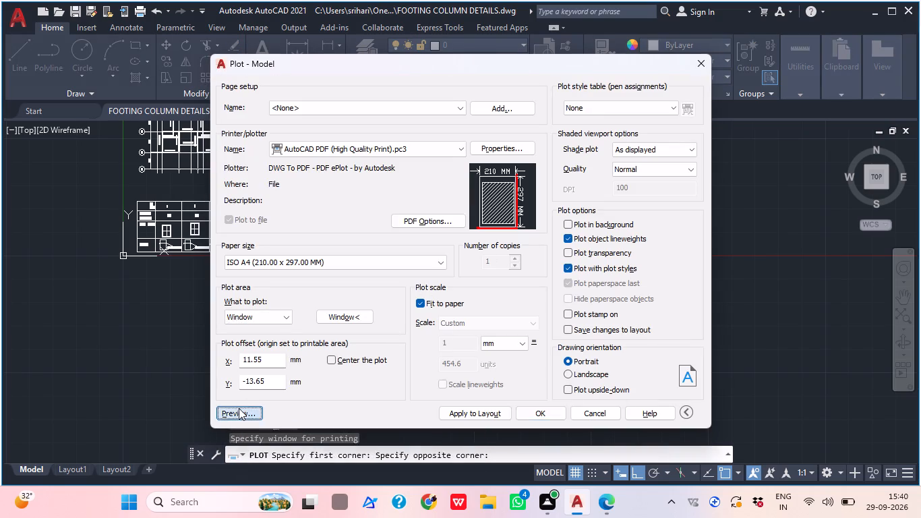
pyautogui.scroll(2, 463, 334)
pyautogui.moveTo(458, 337); pyautogui.dragTo(443, 343, button='middle')
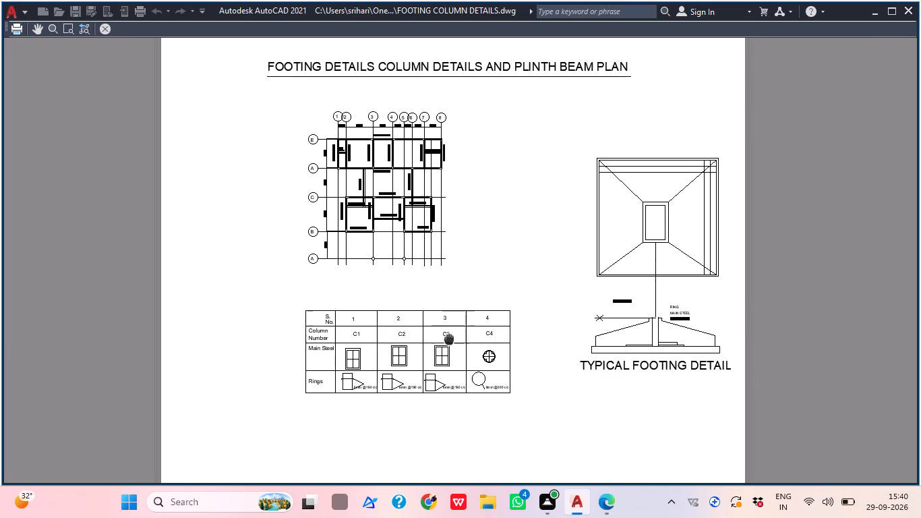
pyautogui.moveTo(443, 343); pyautogui.dragTo(417, 352, button='middle')
pyautogui.scroll(2, 429, 346)
pyautogui.scroll(-1, 431, 346)
pyautogui.moveTo(390, 316); pyautogui.dragTo(384, 377, button='middle')
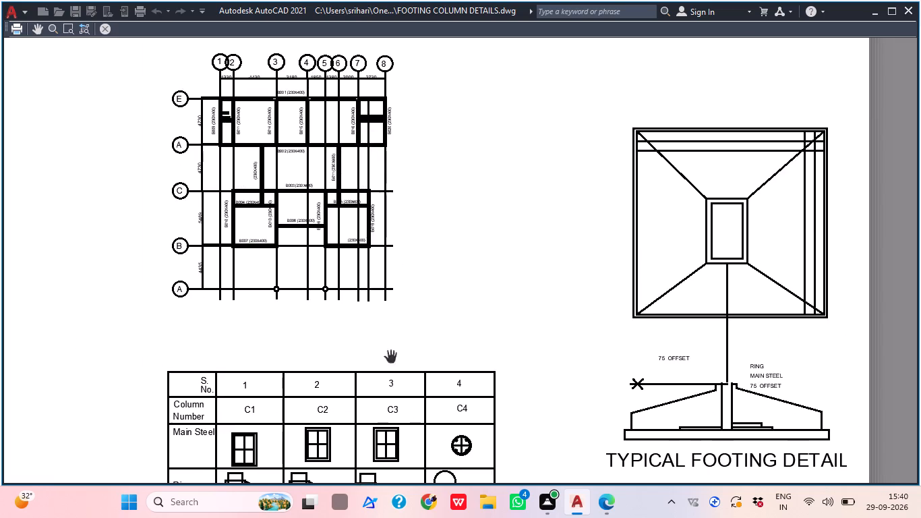
pyautogui.scroll(-1, 390, 358)
pyautogui.moveTo(416, 349); pyautogui.dragTo(390, 357, button='middle')
pyautogui.scroll(-1, 390, 357)
pyautogui.middleClick(391, 356)
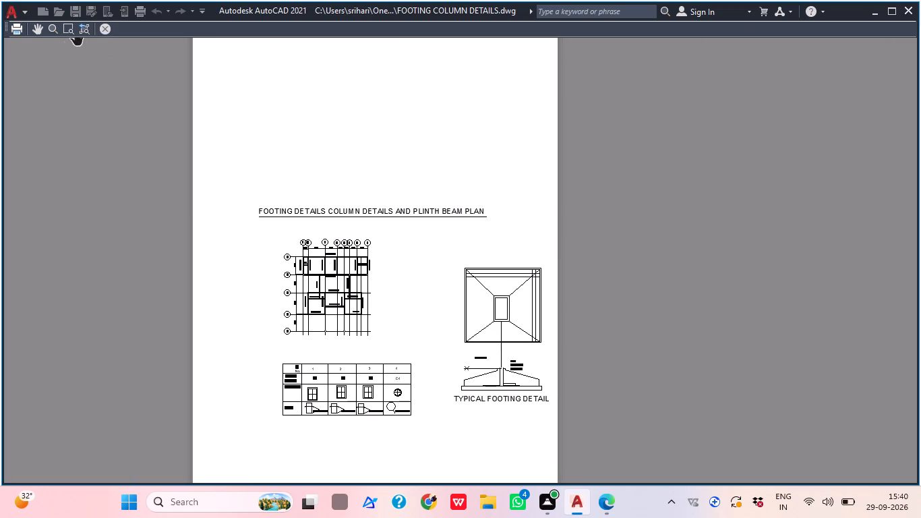
pyautogui.click(107, 28)
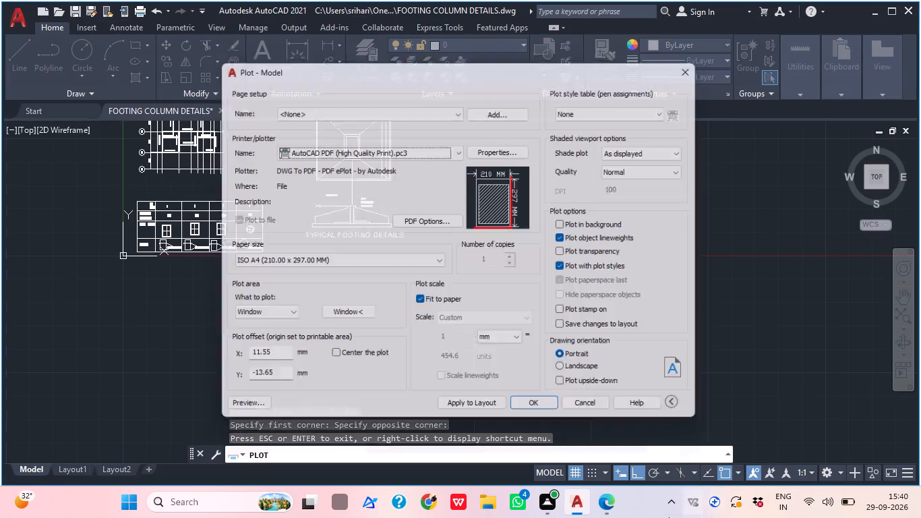
# Plot the sheet to FOOTING COLUMN DETAILS-Model.pdf in the AUTO CADD folder.
pyautogui.click(564, 407)
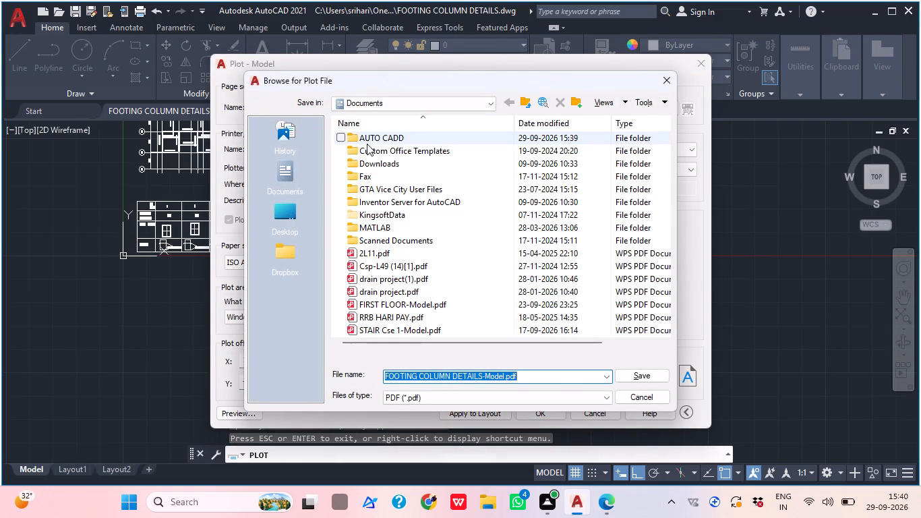
pyautogui.doubleClick(370, 143)
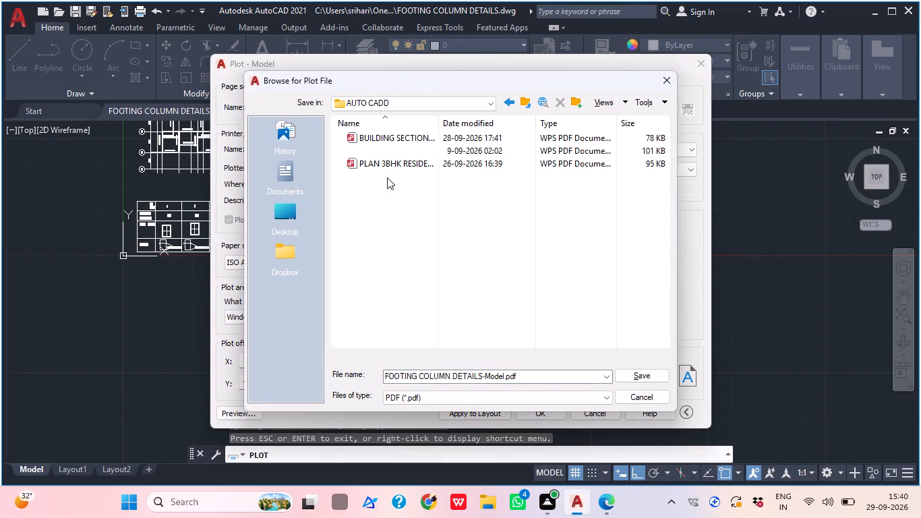
pyautogui.click(638, 378)
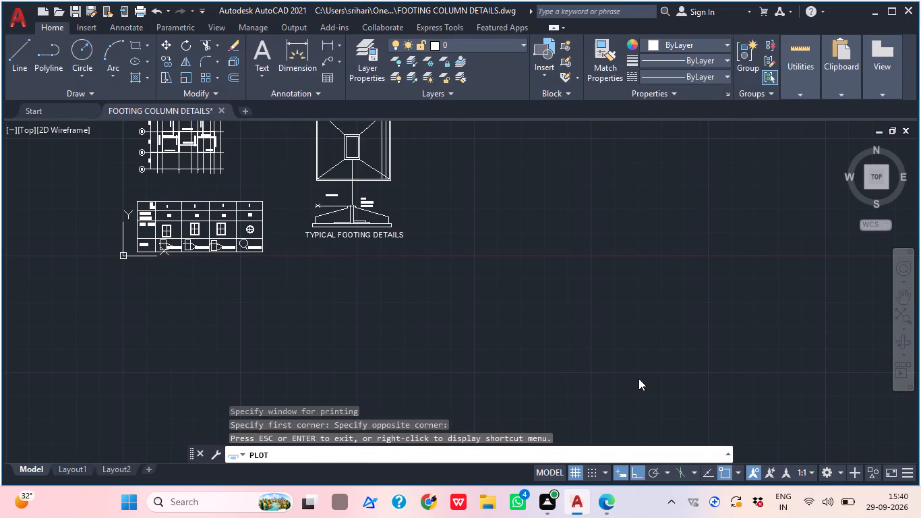